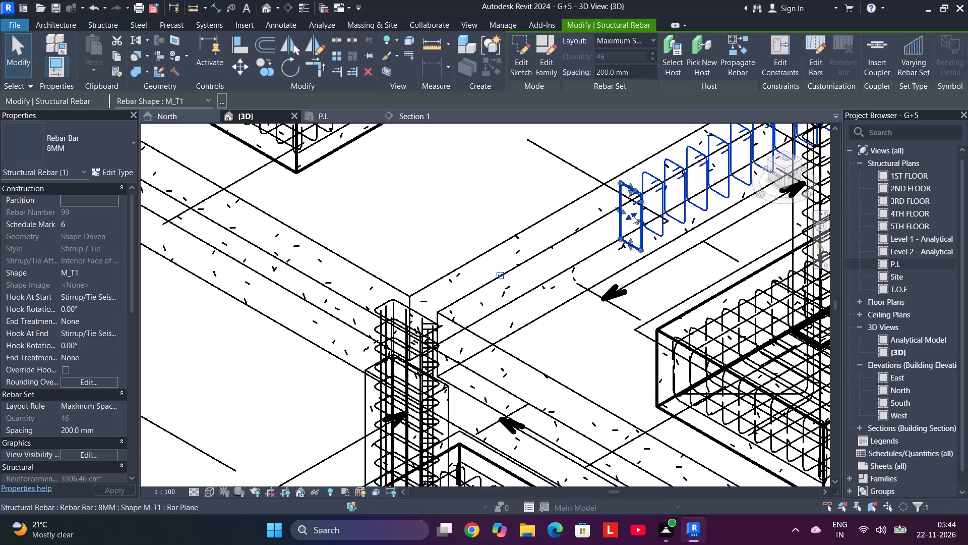
Stretch the 8MM stirrup set along the plinth beam to the column at the beam's near end.
drag(630, 217, 594, 243)
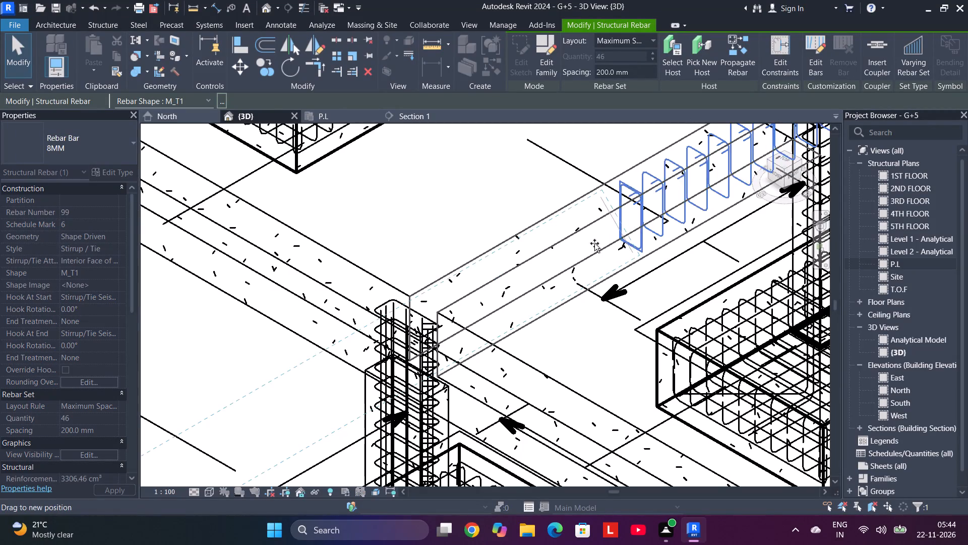
drag(594, 243, 428, 364)
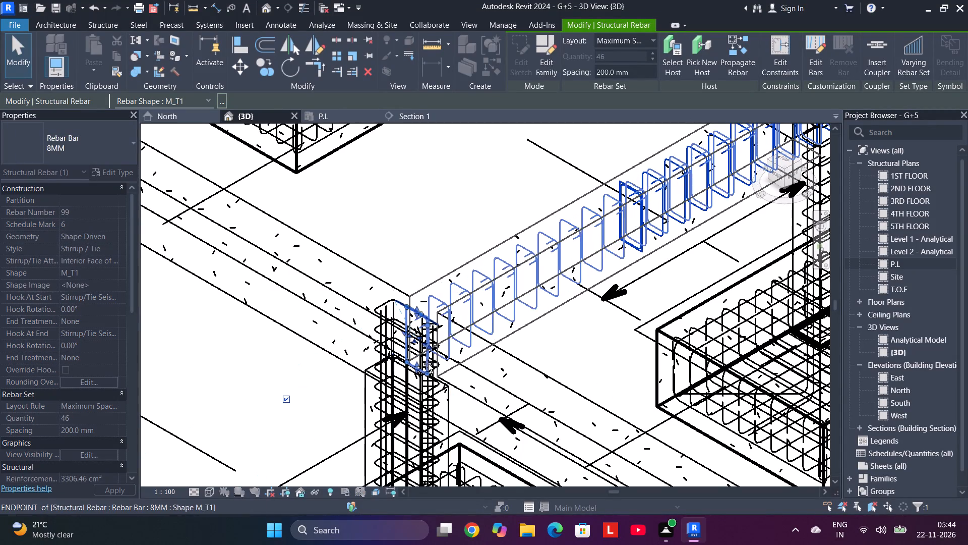
drag(428, 364, 431, 347)
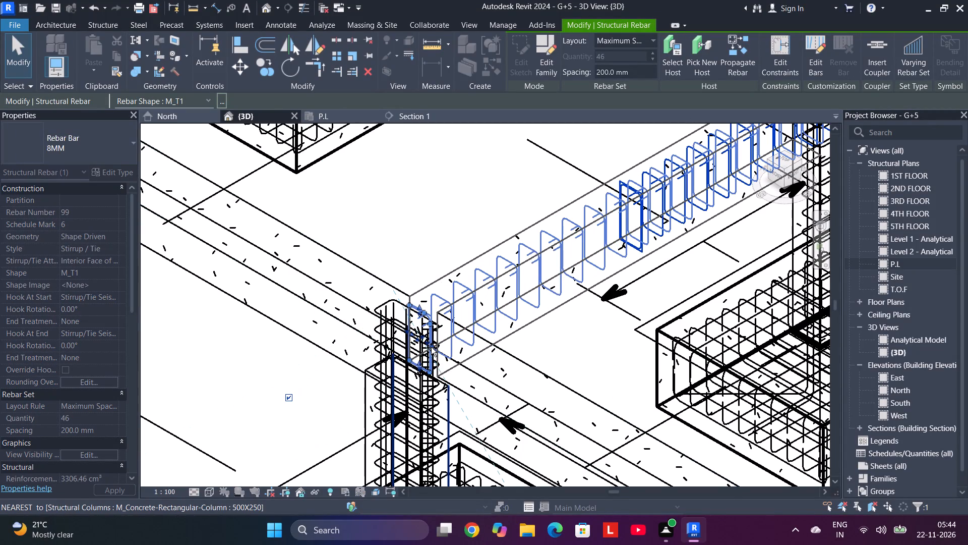
drag(431, 347, 431, 344)
Extend the start of the upper 16M three-bar set along the same beam, past the intermediate columns, into the end column.
scroll(539, 321, down, 8)
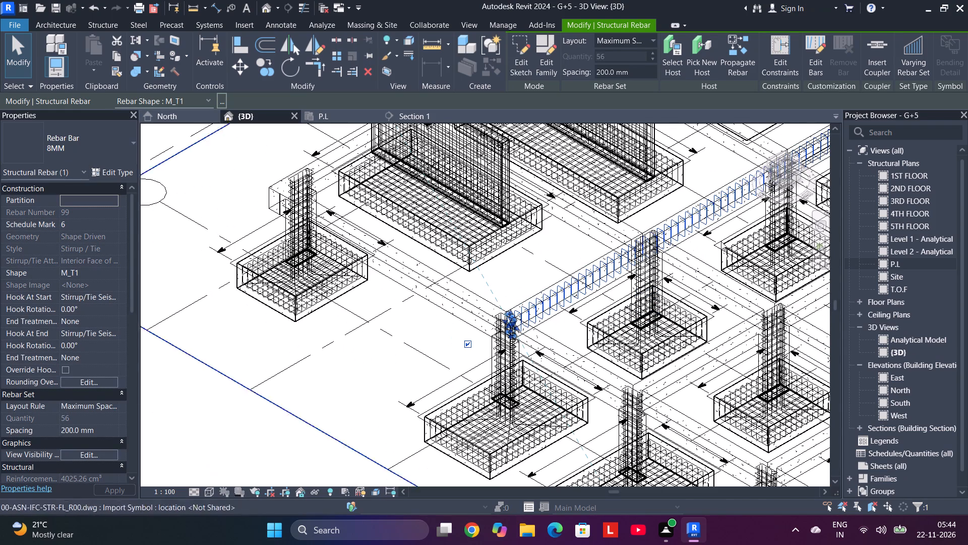
middle_drag(709, 242, 550, 322)
scroll(663, 243, up, 5)
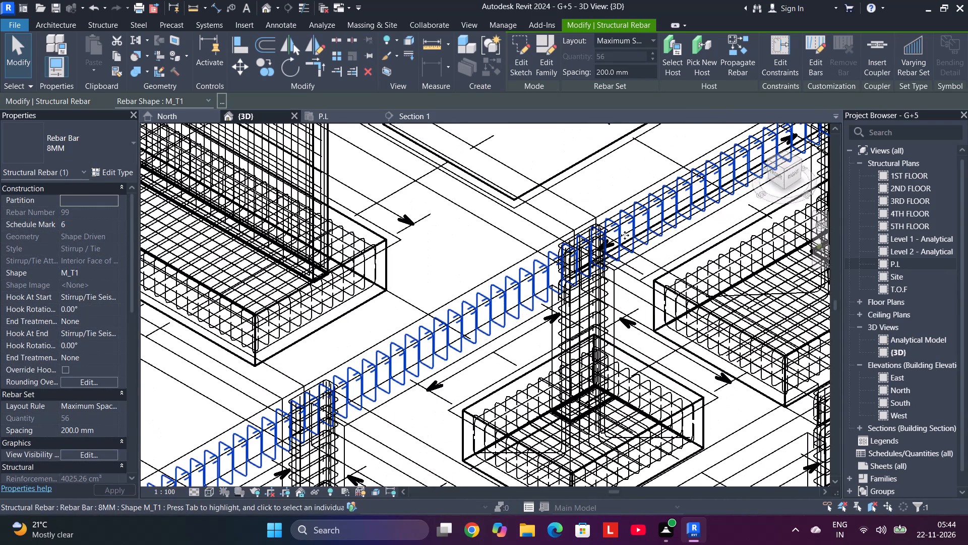
scroll(615, 234, up, 10)
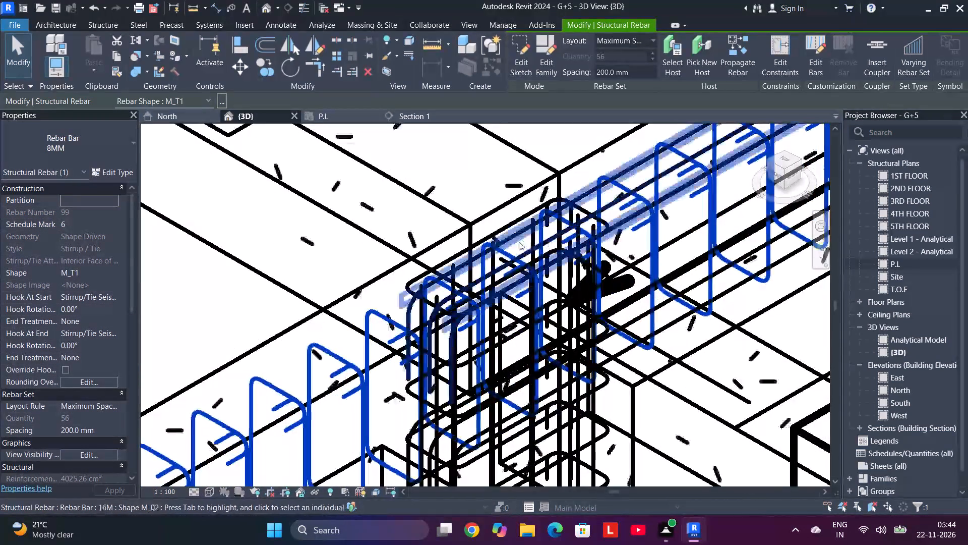
click(526, 226)
scroll(403, 340, down, 4)
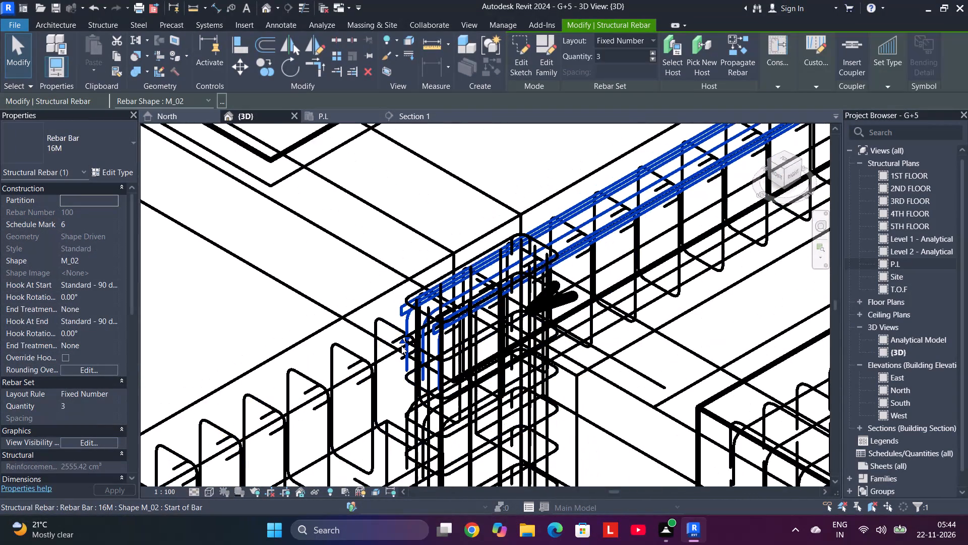
drag(403, 338, 280, 384)
middle_drag(285, 383, 286, 383)
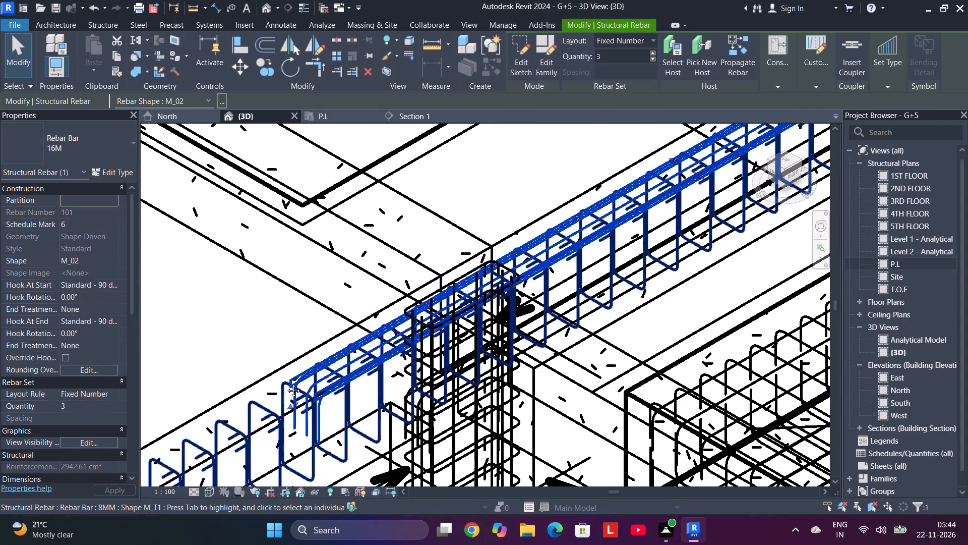
middle_drag(286, 383, 541, 221)
drag(549, 248, 330, 331)
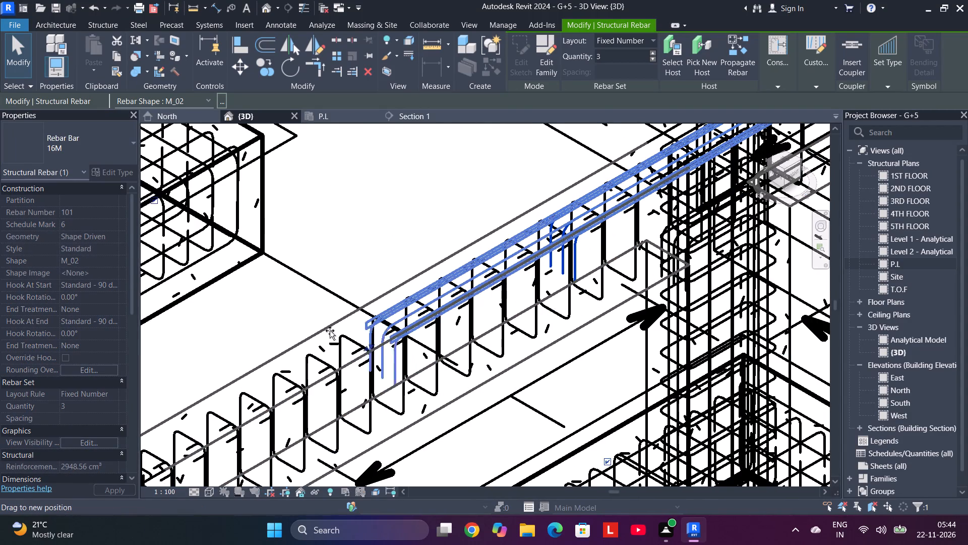
drag(330, 331, 307, 351)
middle_drag(342, 341, 673, 201)
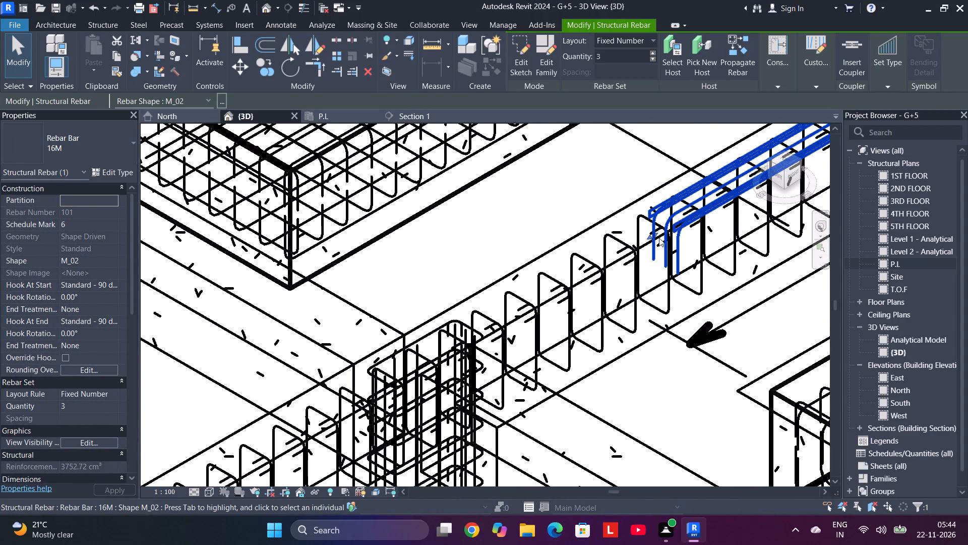
drag(656, 237, 362, 384)
middle_drag(396, 371, 664, 199)
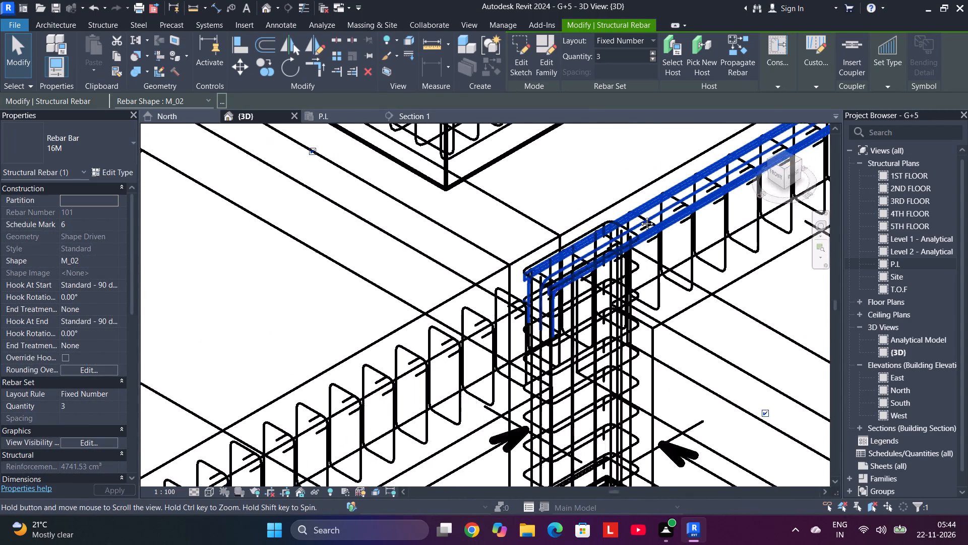
middle_drag(664, 199, 720, 160)
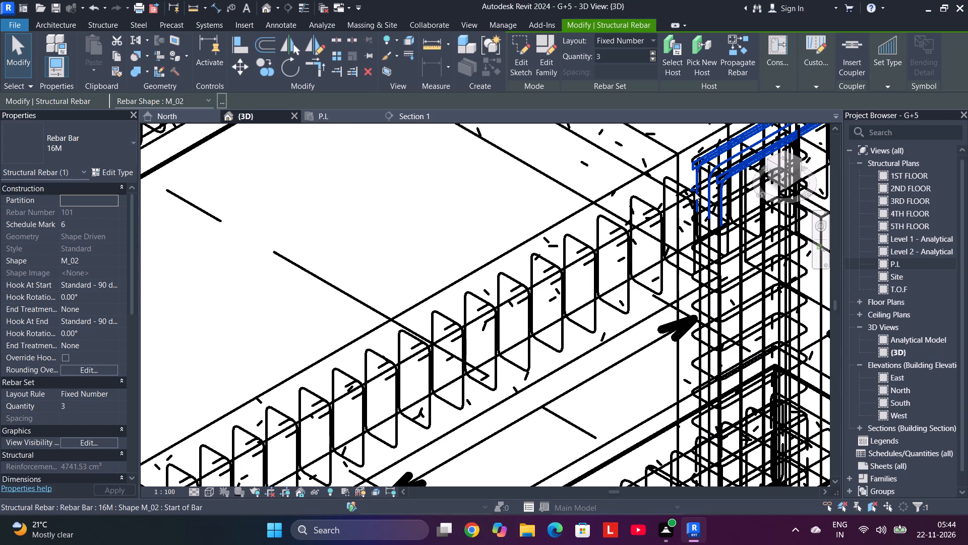
drag(695, 192, 452, 311)
middle_drag(477, 305, 749, 150)
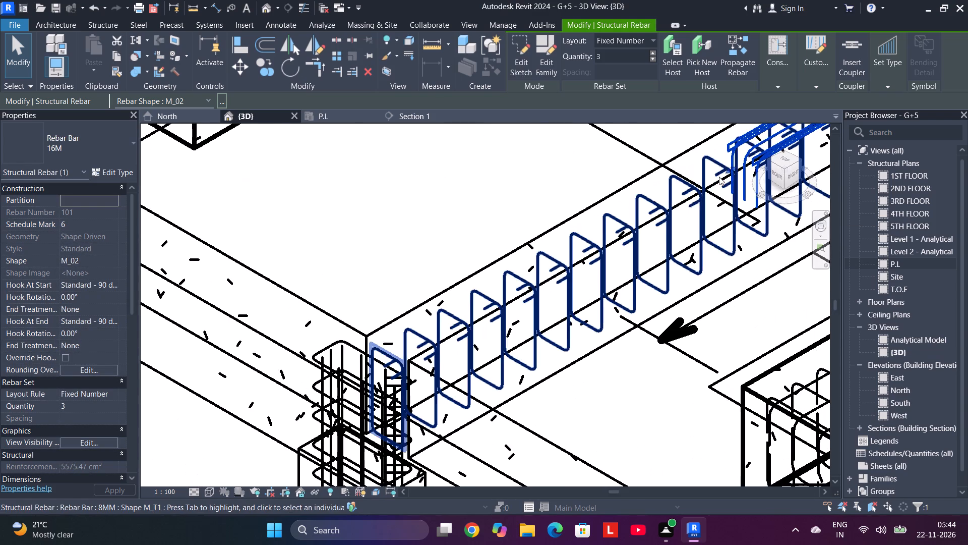
drag(735, 166, 334, 365)
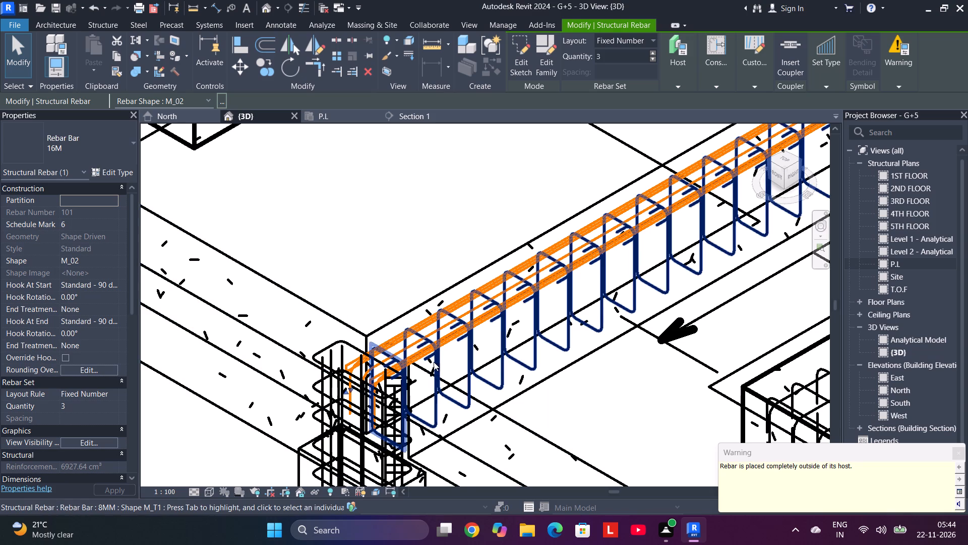
Extend the start of the lower 16M three-bar set along the same beam, past the intermediate columns, to the end column.
scroll(596, 336, down, 4)
middle_drag(678, 300, 472, 370)
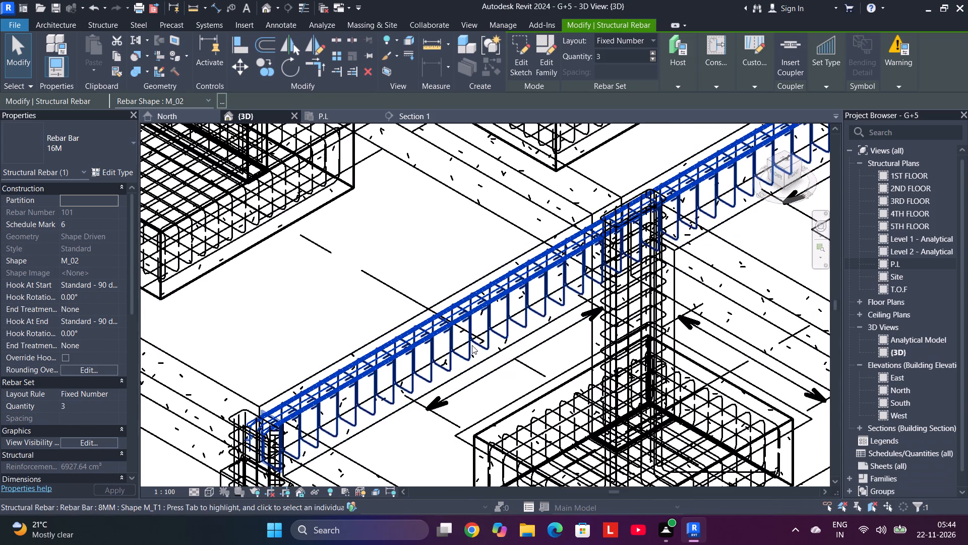
scroll(777, 230, down, 3)
middle_drag(775, 230, 500, 283)
scroll(704, 206, up, 5)
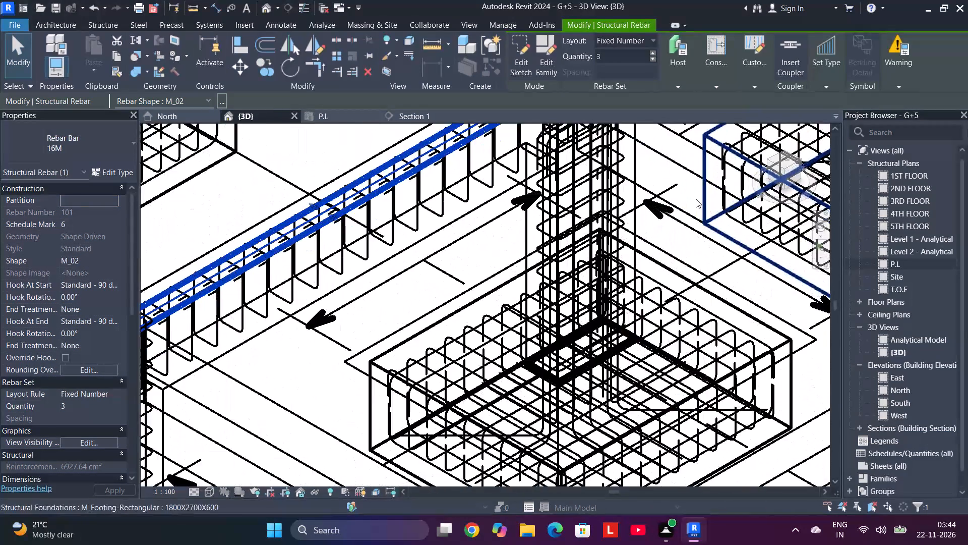
middle_drag(696, 199, 668, 307)
scroll(514, 256, up, 5)
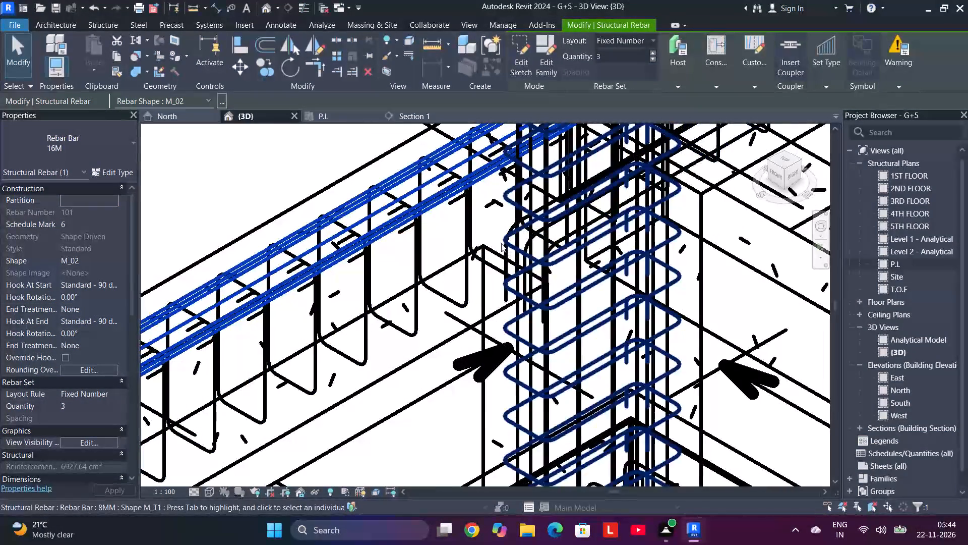
click(503, 238)
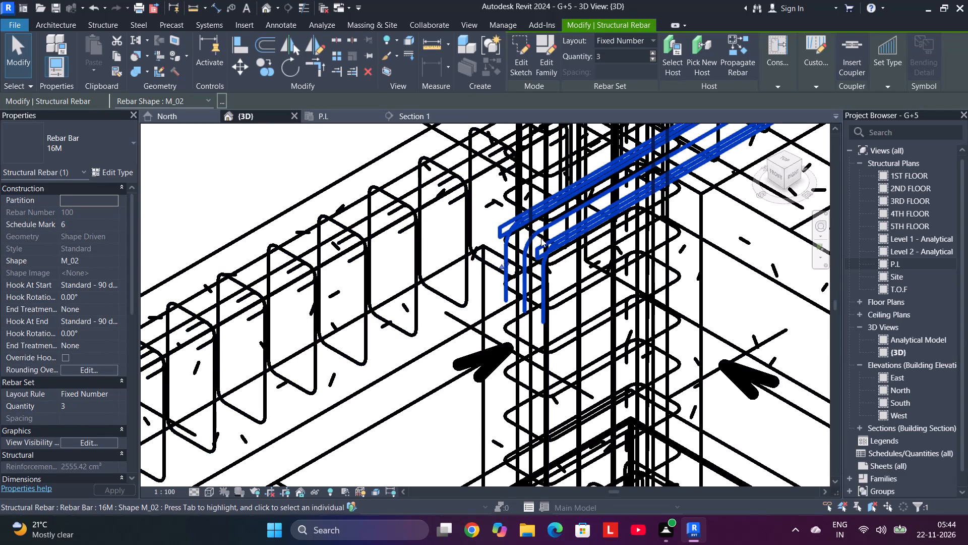
drag(501, 266, 378, 313)
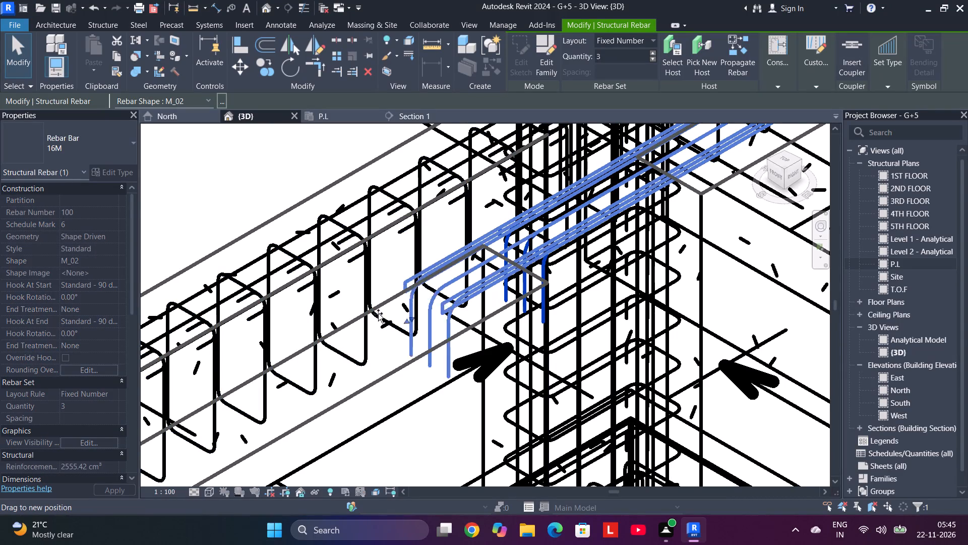
drag(378, 313, 380, 318)
middle_drag(699, 278, 816, 99)
scroll(819, 108, down, 3)
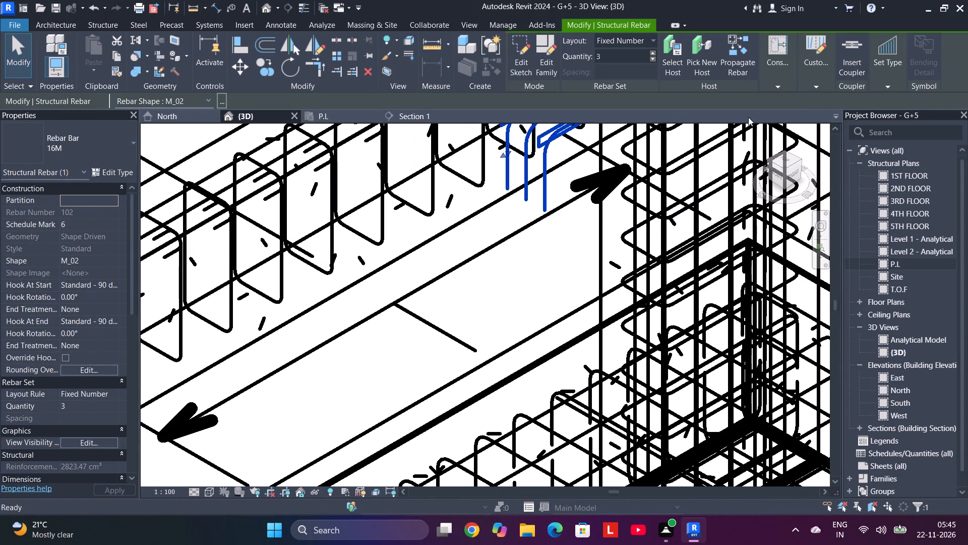
scroll(568, 217, down, 6)
middle_drag(569, 224, 664, 184)
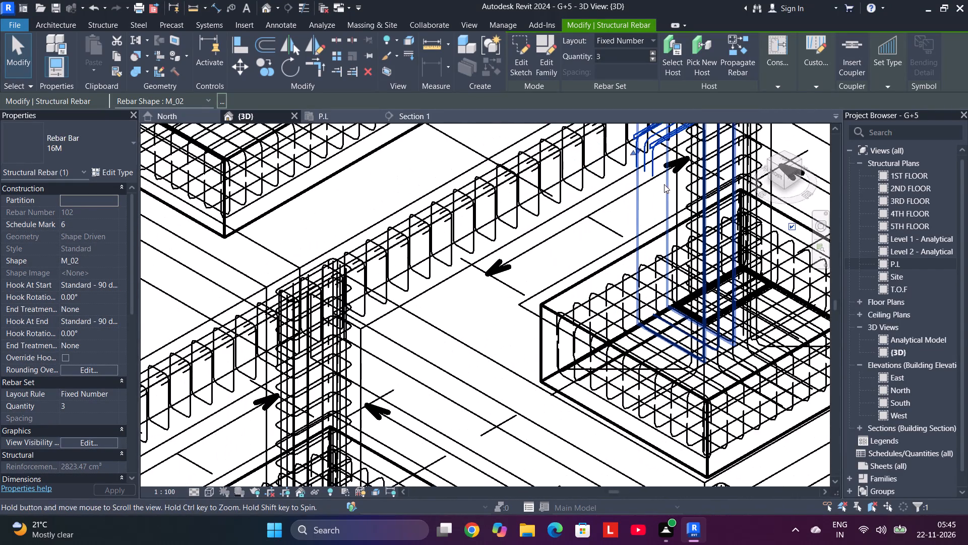
drag(637, 155, 365, 296)
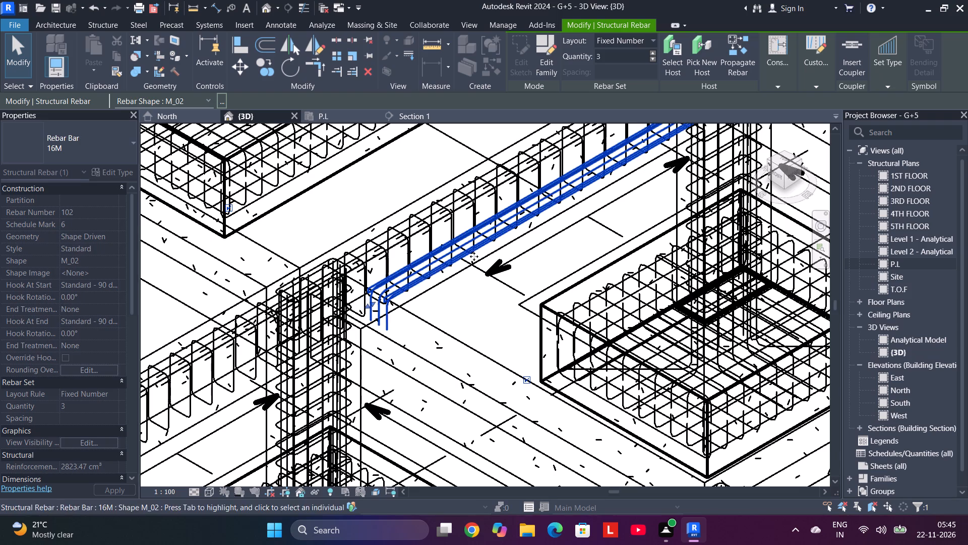
middle_drag(438, 312, 576, 186)
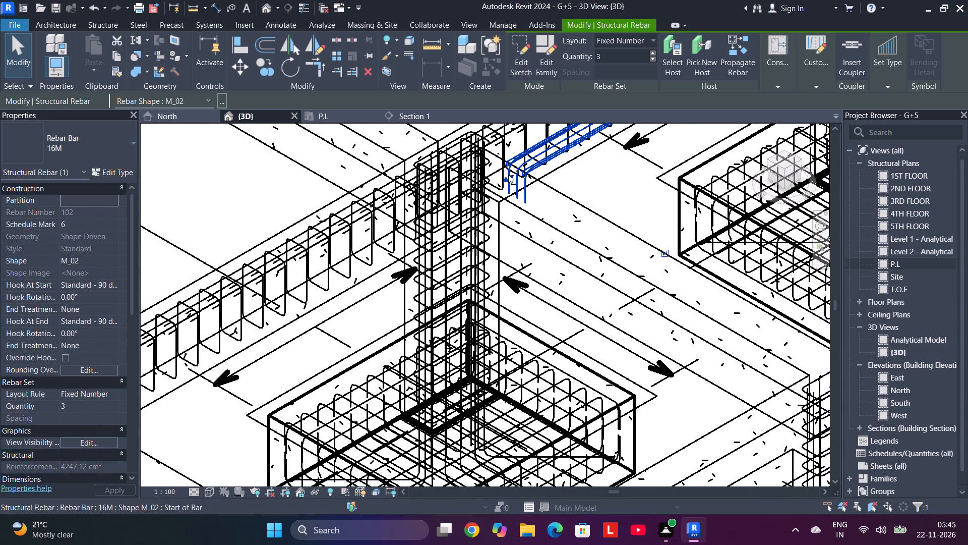
drag(510, 174, 264, 289)
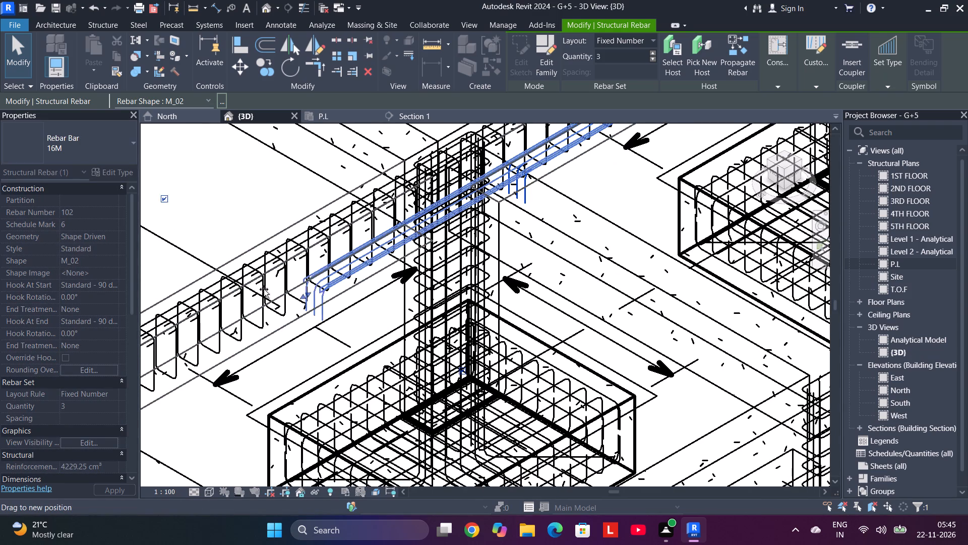
drag(264, 289, 224, 297)
middle_drag(263, 296, 496, 155)
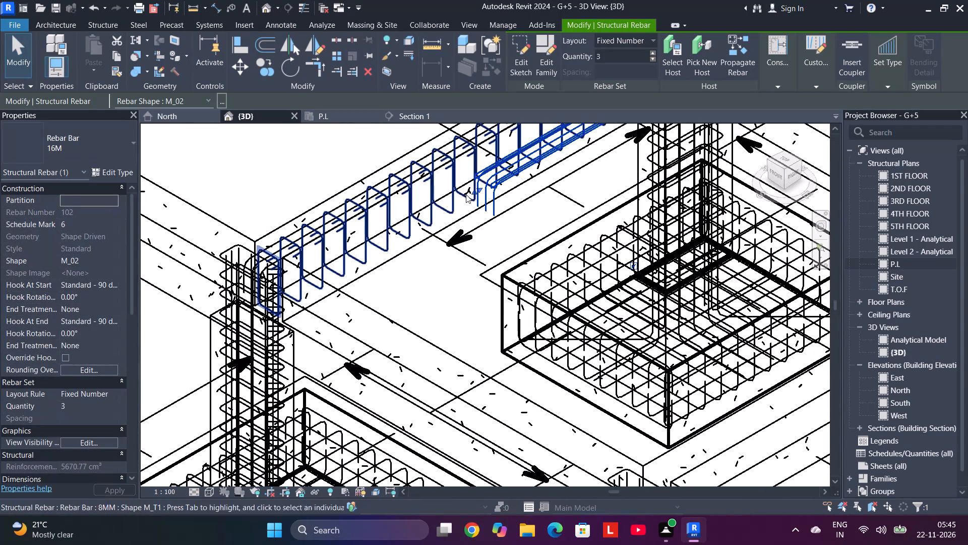
drag(474, 191, 254, 312)
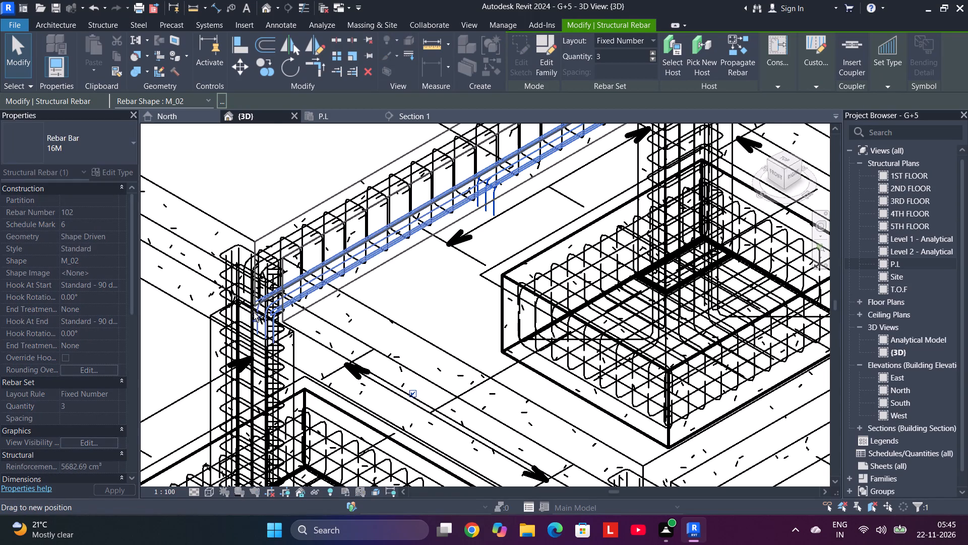
drag(254, 312, 250, 313)
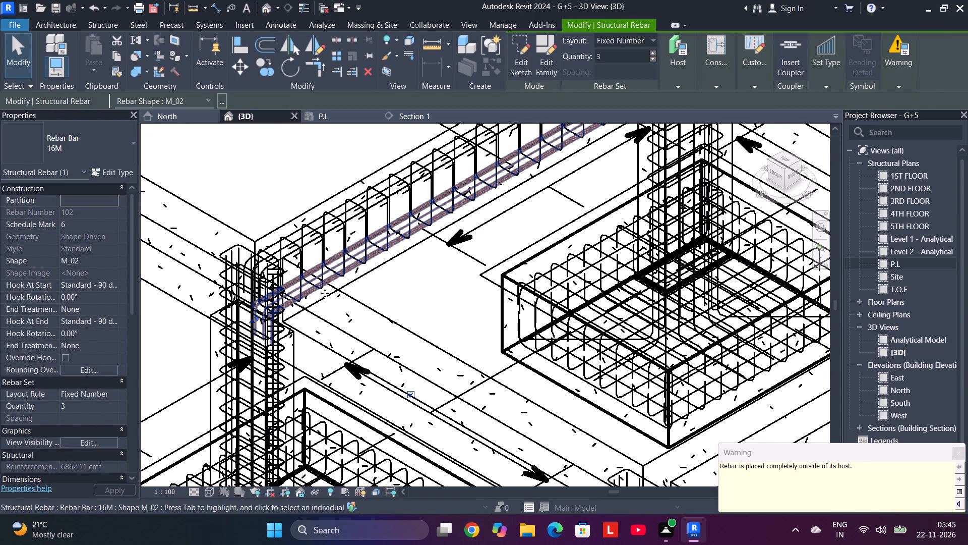
scroll(464, 286, down, 9)
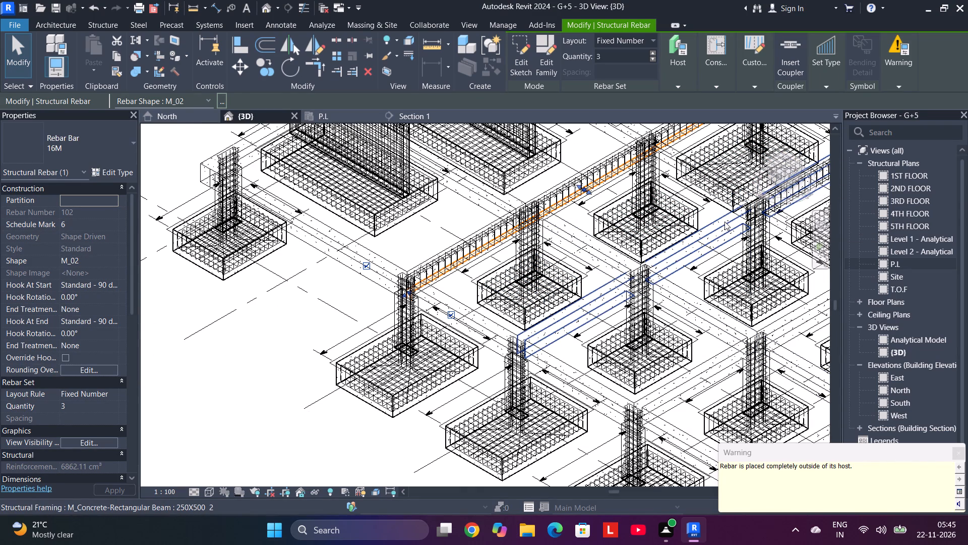
key(Escape)
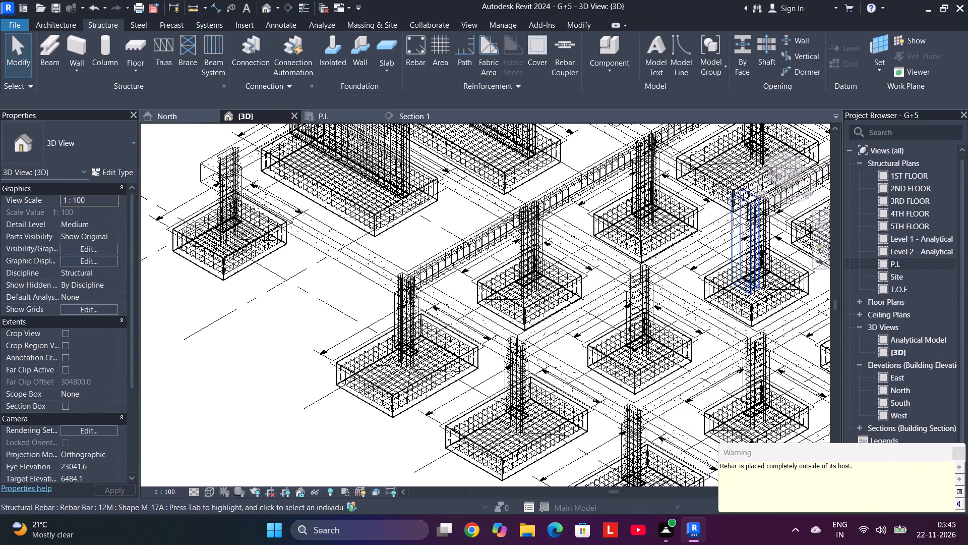
Compare the beam cross-sections in Section 1 with the P.L plan to identify the beam carrying the full-length reinforcement.
scroll(747, 220, down, 5)
middle_drag(738, 220, 644, 235)
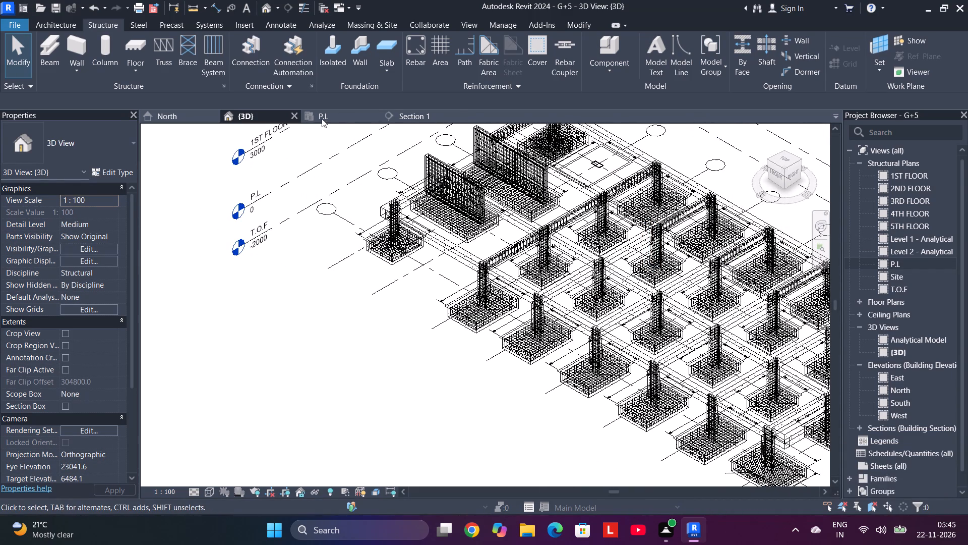
click(401, 118)
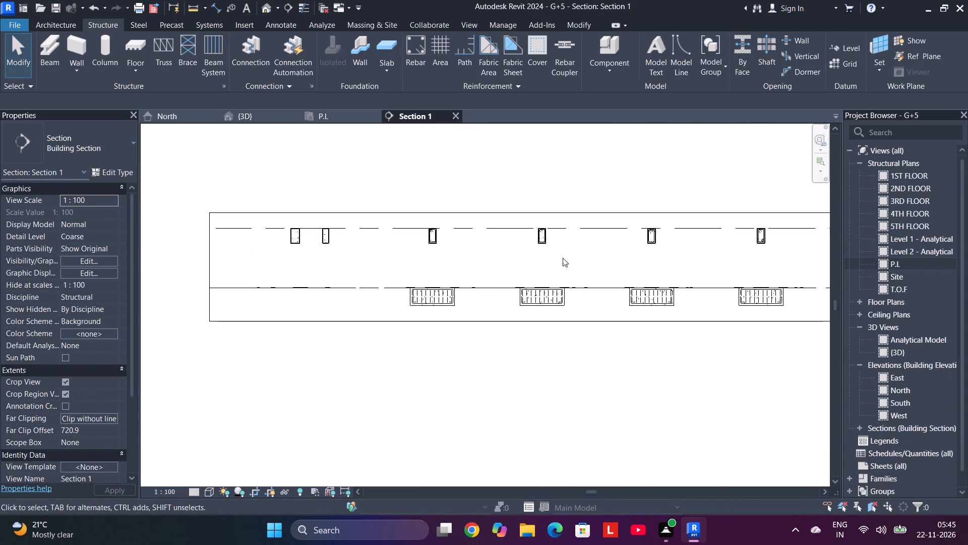
middle_drag(741, 245, 345, 279)
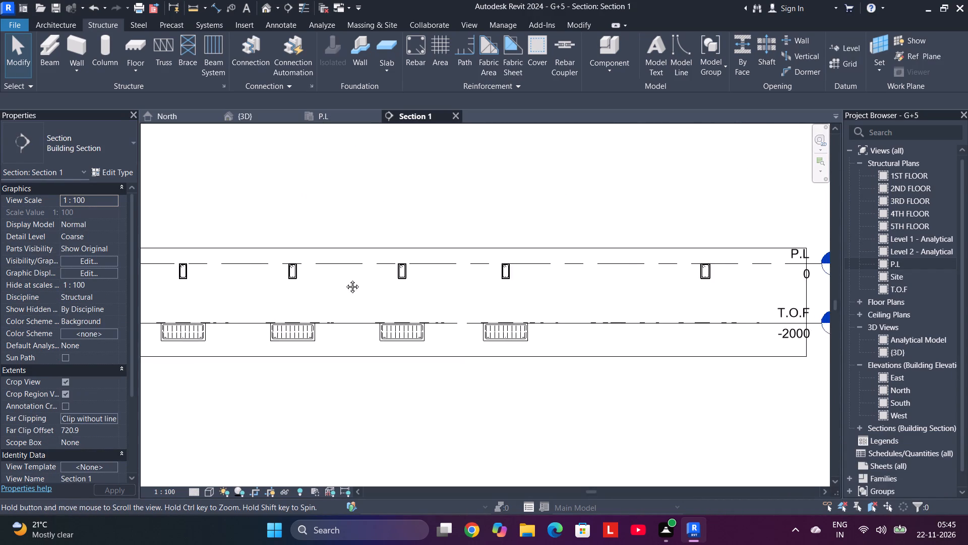
middle_drag(345, 279, 487, 260)
middle_drag(487, 260, 487, 259)
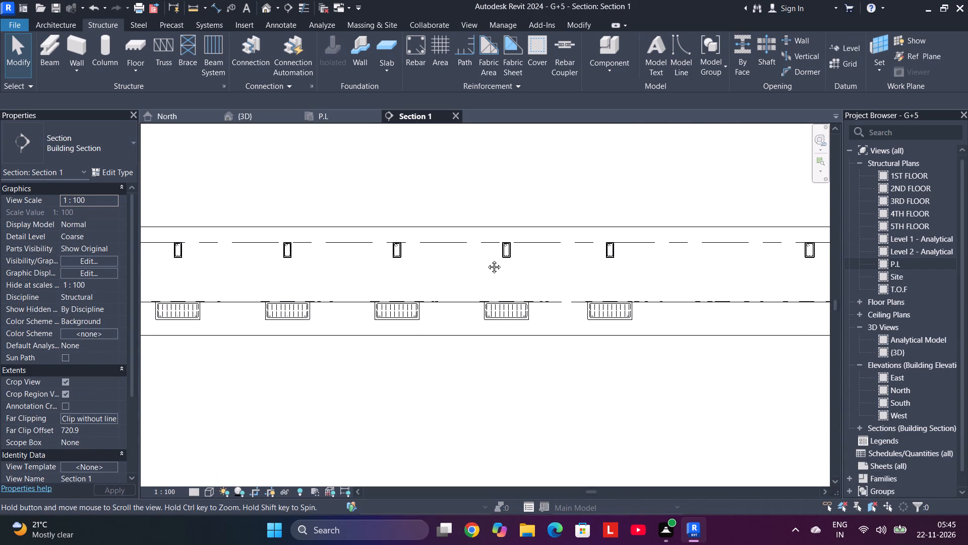
middle_drag(487, 259, 458, 257)
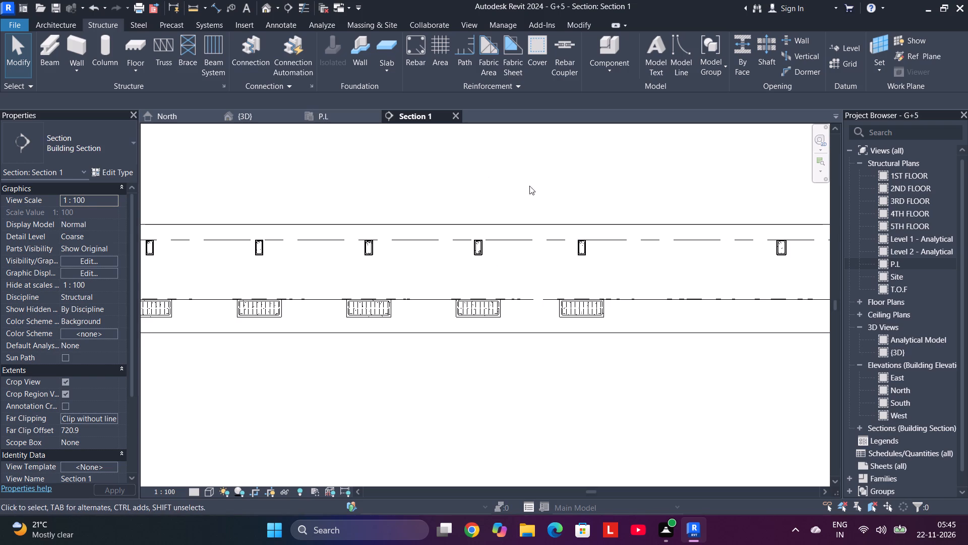
drag(619, 270, 554, 247)
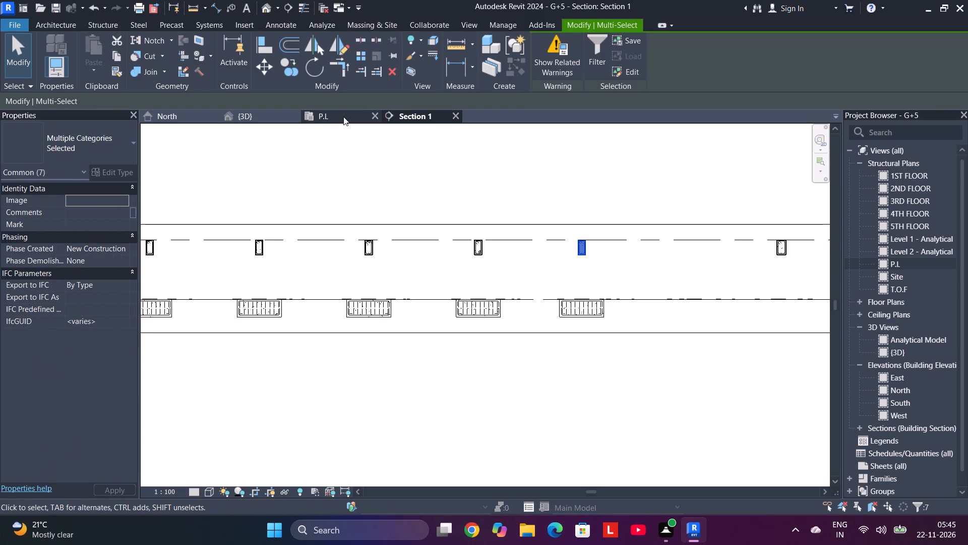
click(333, 118)
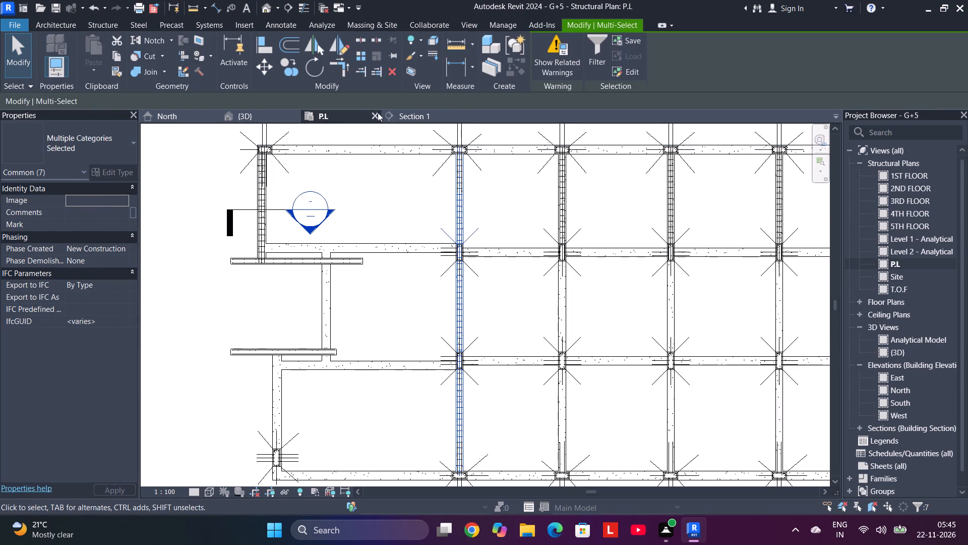
click(401, 112)
click(486, 269)
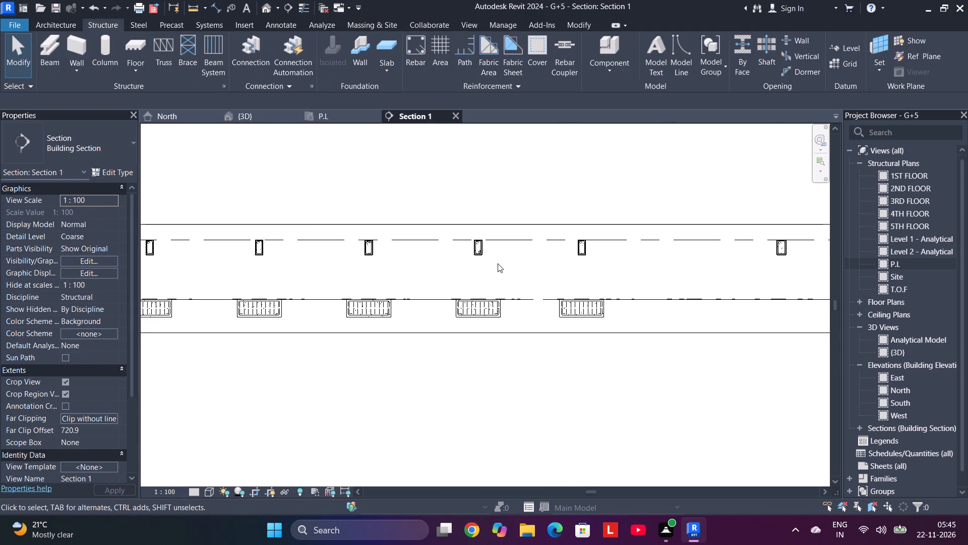
Delete only the structural rebar from the four plinth beams preceding the fully reinforced beam in Section 1, keeping the beams themselves.
scroll(497, 255, up, 2)
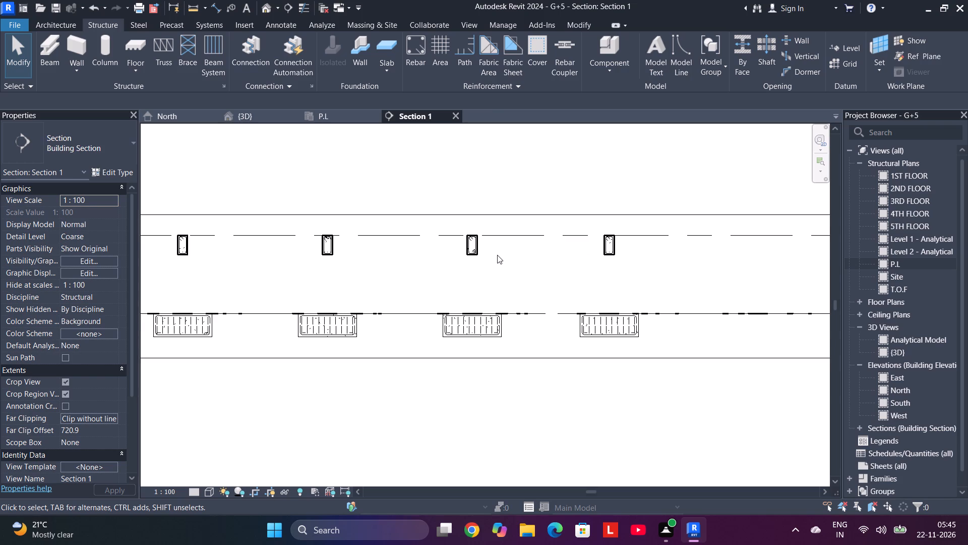
drag(497, 255, 311, 235)
middle_drag(256, 242, 311, 235)
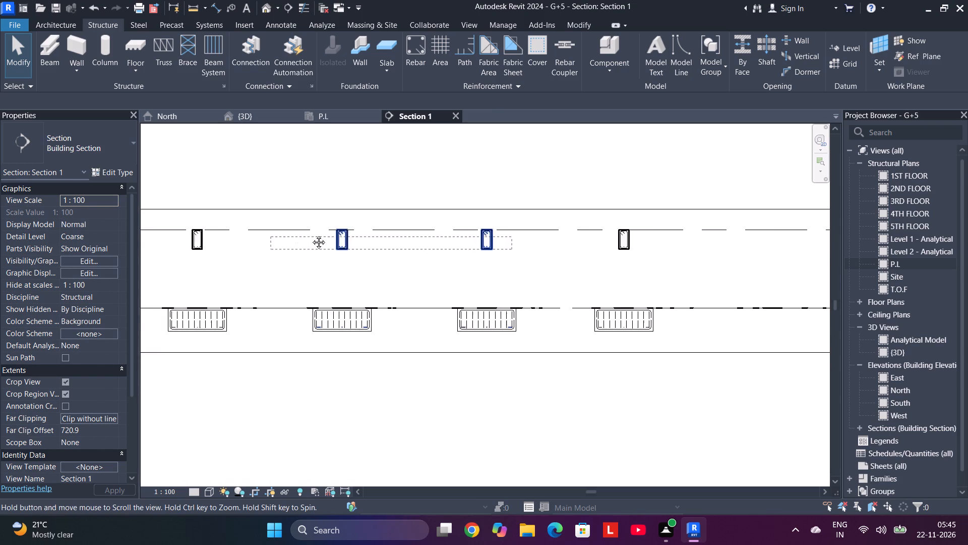
middle_drag(311, 235, 540, 236)
drag(311, 235, 297, 249)
scroll(477, 258, down, 1)
middle_drag(275, 253, 297, 249)
middle_click(297, 249)
scroll(297, 249, up, 1)
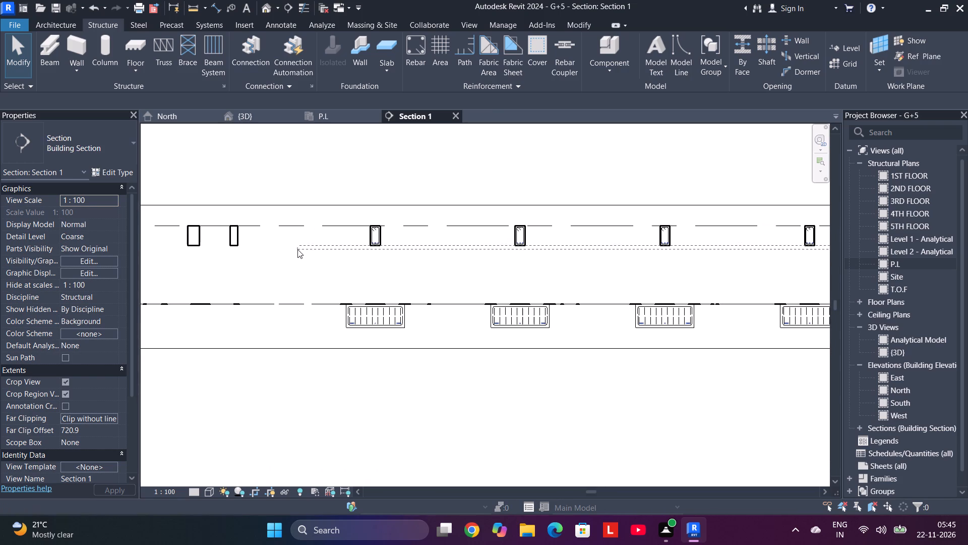
drag(297, 249, 300, 227)
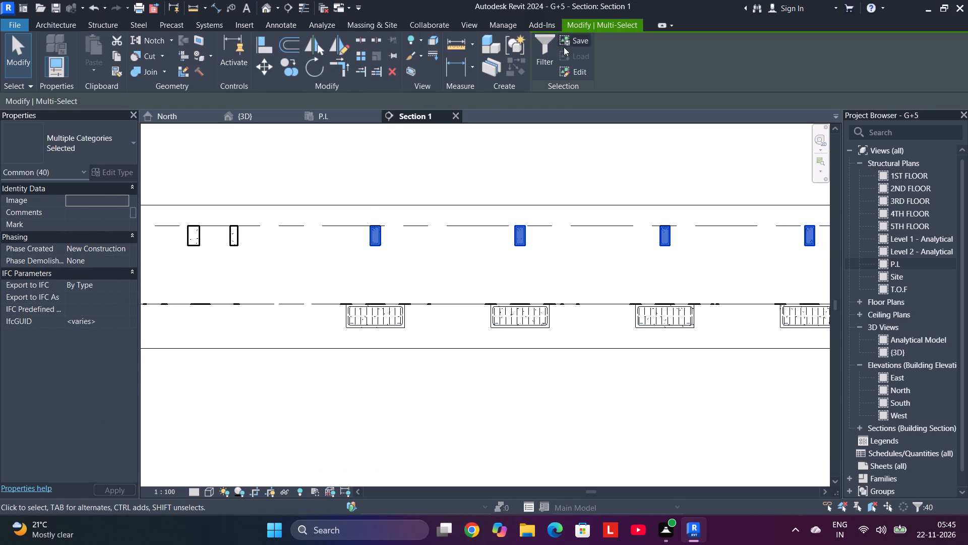
click(564, 47)
click(555, 66)
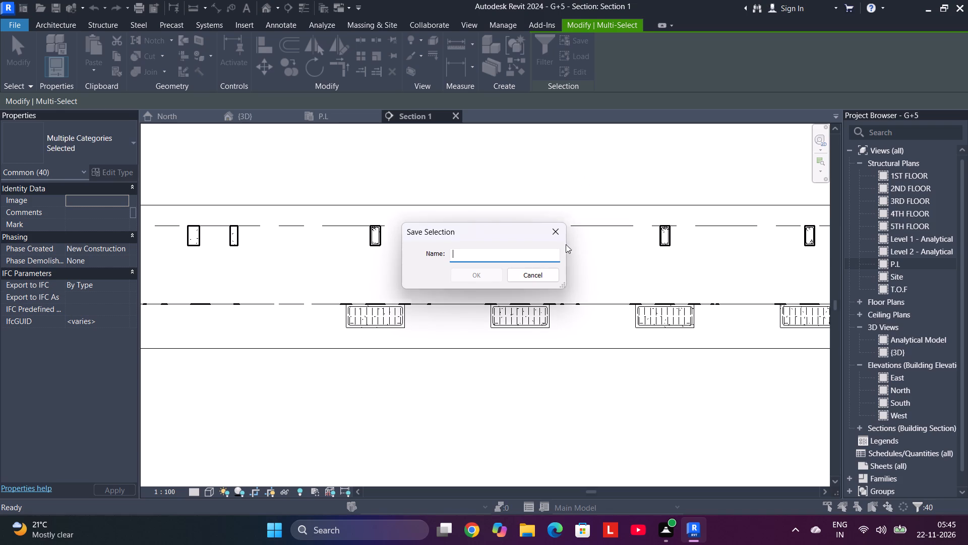
click(561, 231)
click(543, 52)
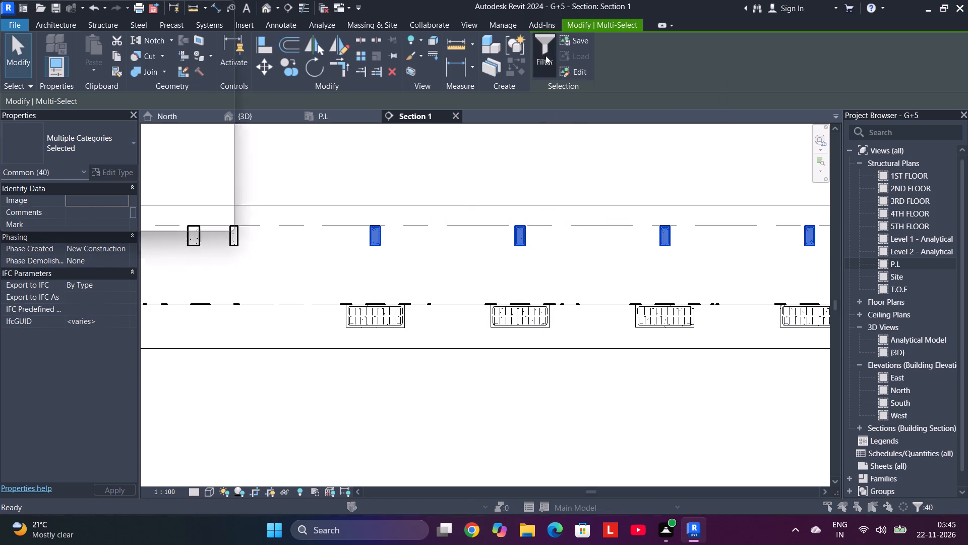
click(571, 205)
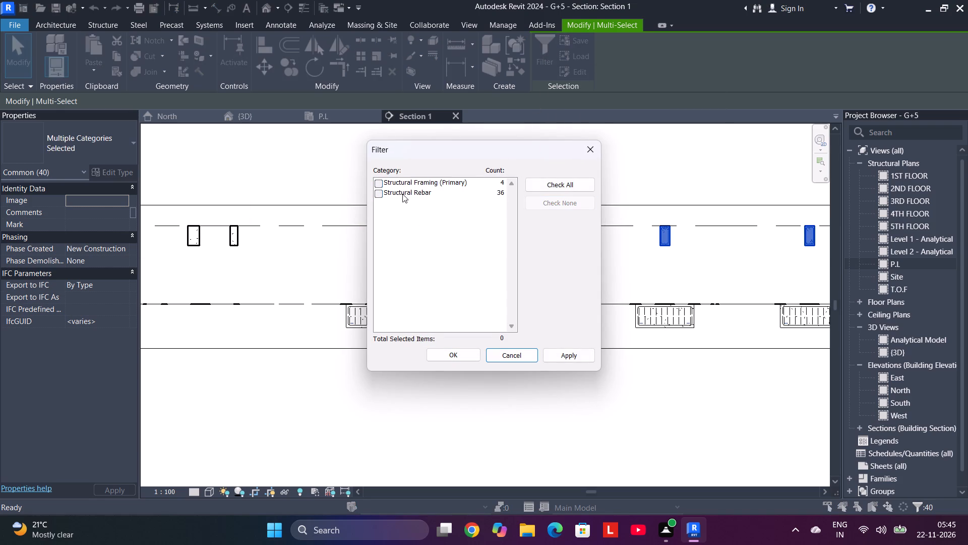
click(377, 194)
click(447, 355)
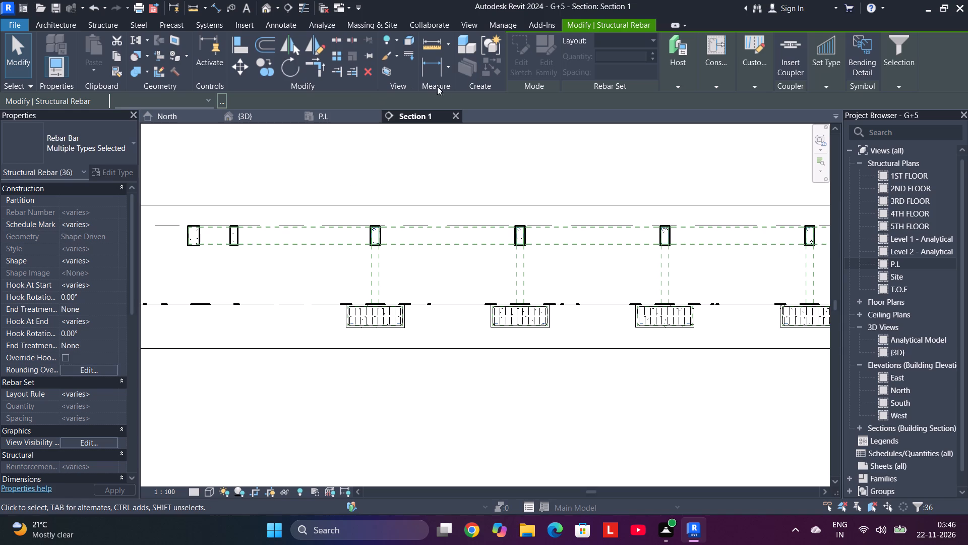
key(Delete)
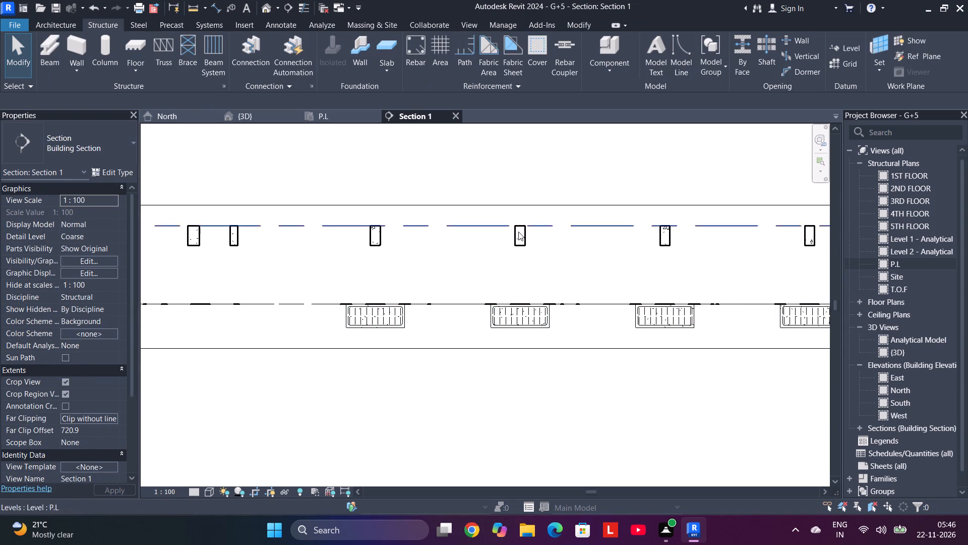
Copy only the structural rebar of the fully reinforced beam into the adjacent emptied plinth beam, using a lower 16M bar's endpoint as base point.
scroll(532, 235, down, 4)
middle_drag(567, 278, 430, 277)
middle_click(429, 277)
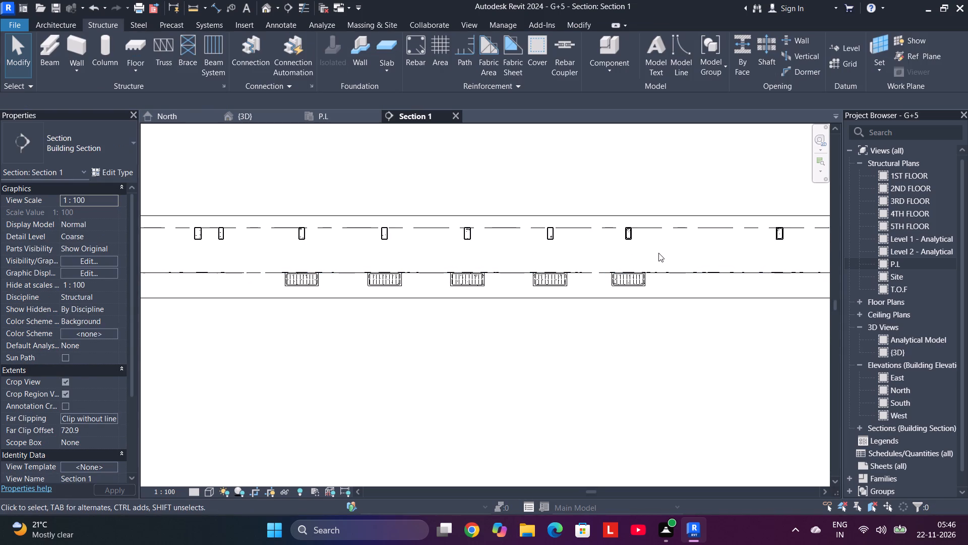
scroll(658, 252, up, 4)
middle_drag(646, 248, 645, 264)
scroll(645, 264, up, 1)
scroll(582, 242, up, 1)
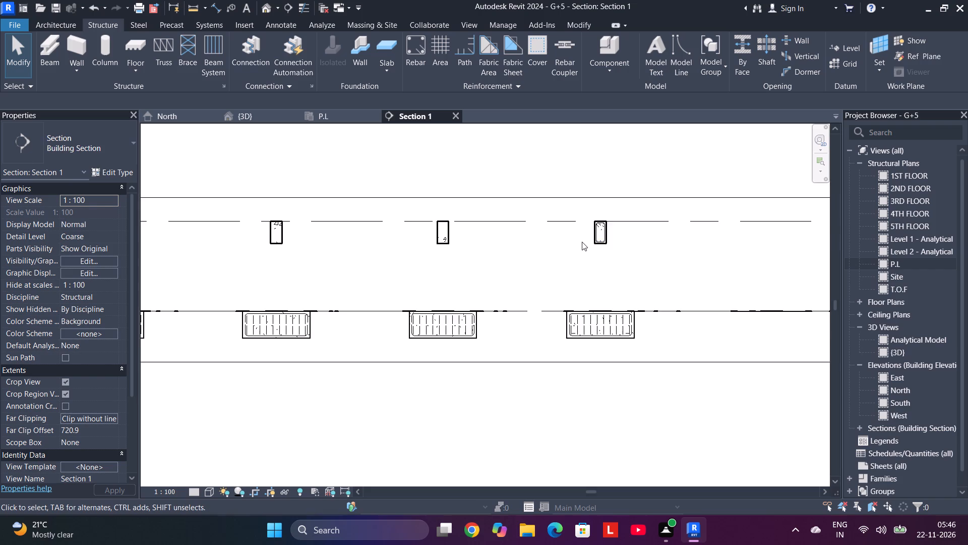
scroll(582, 242, up, 4)
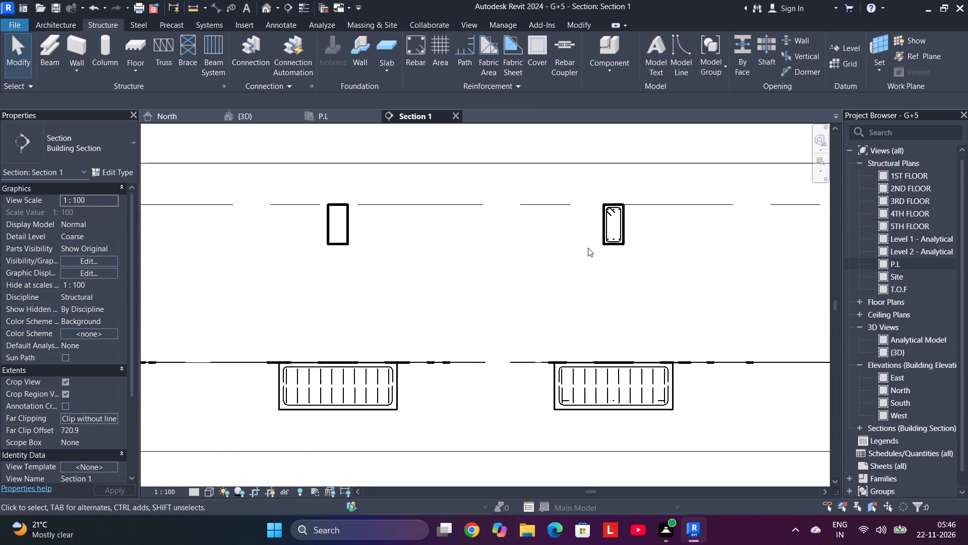
scroll(588, 248, up, 1)
middle_drag(589, 251, 587, 285)
scroll(648, 267, up, 2)
drag(652, 282, 650, 284)
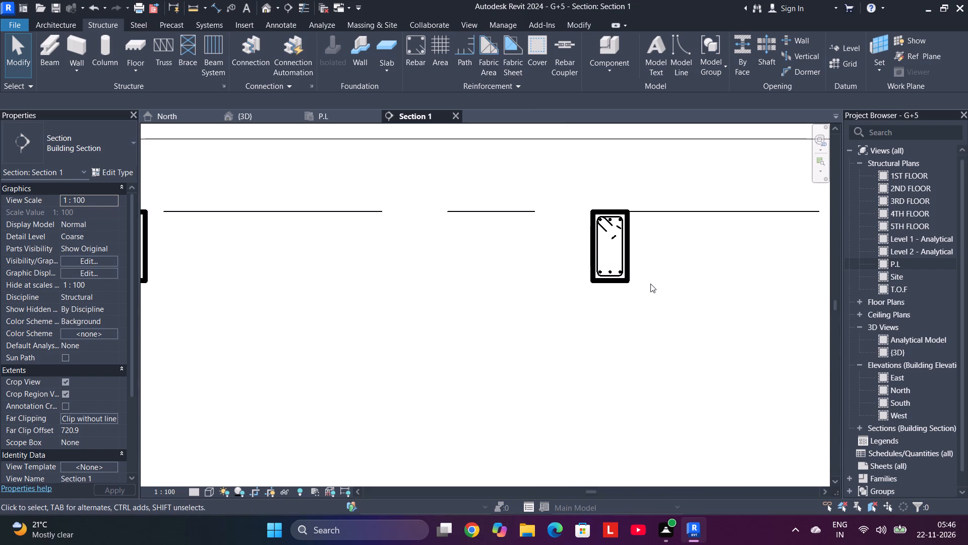
drag(650, 284, 562, 217)
click(586, 51)
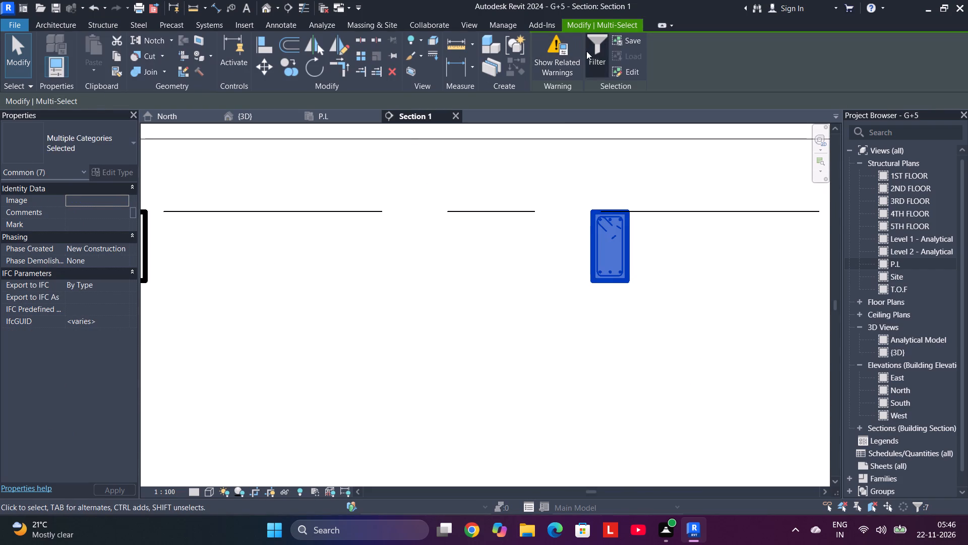
click(573, 205)
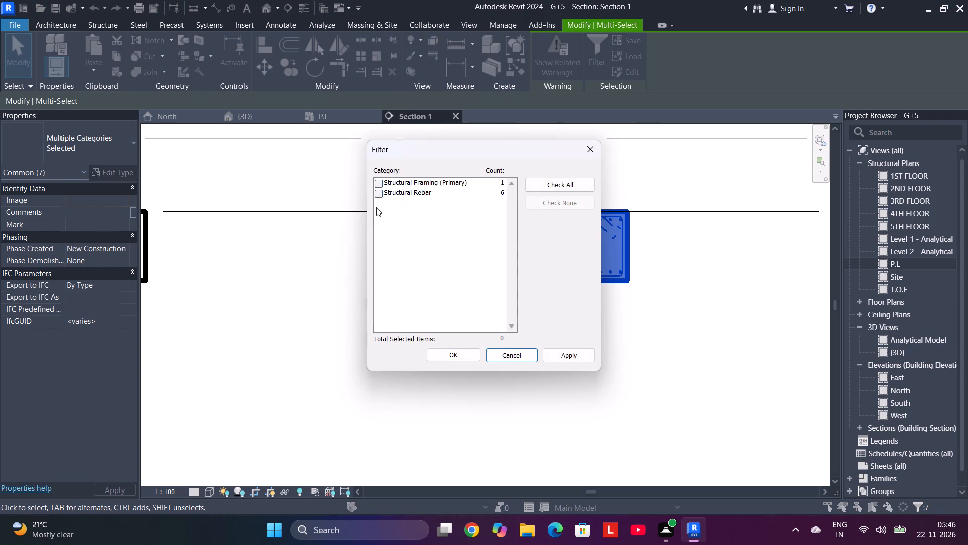
click(379, 196)
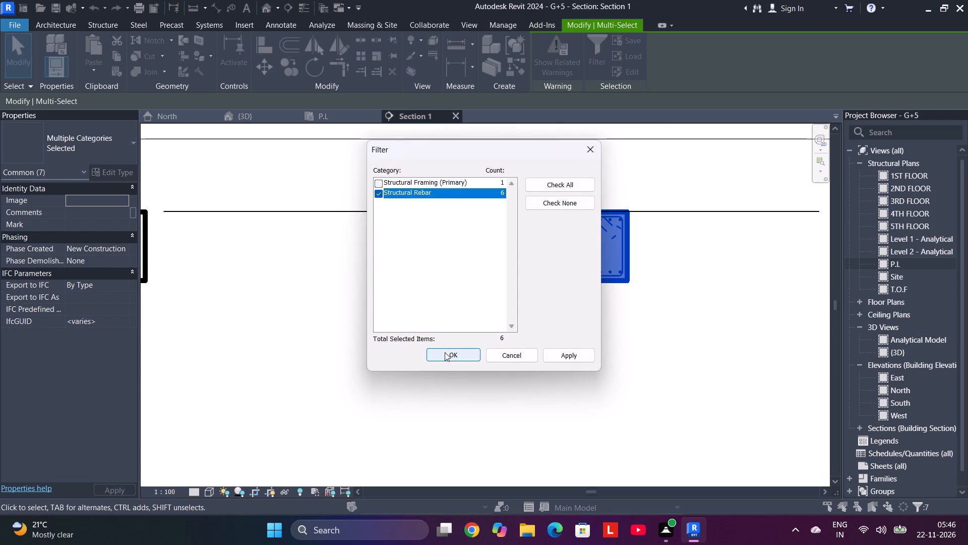
click(445, 352)
scroll(403, 253, down, 3)
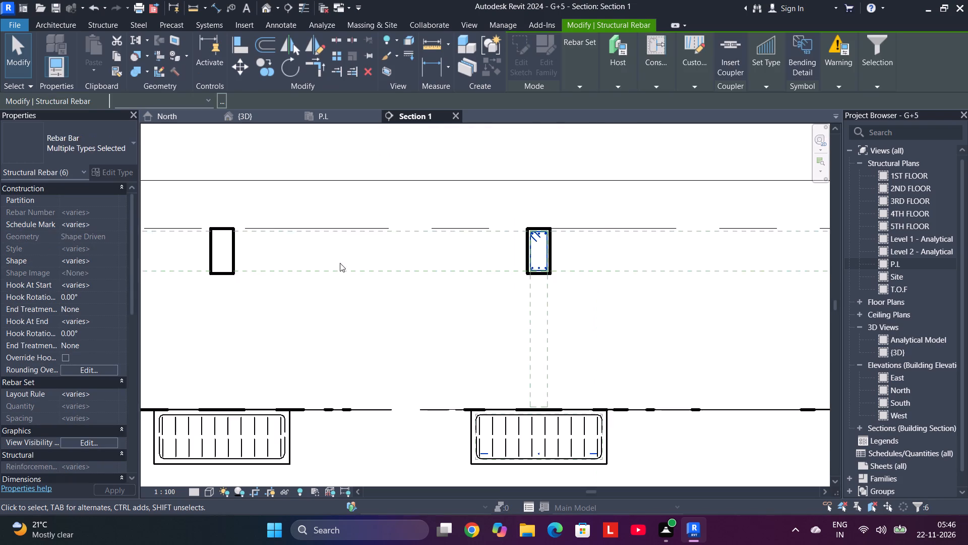
scroll(339, 263, down, 2)
middle_drag(337, 263, 430, 250)
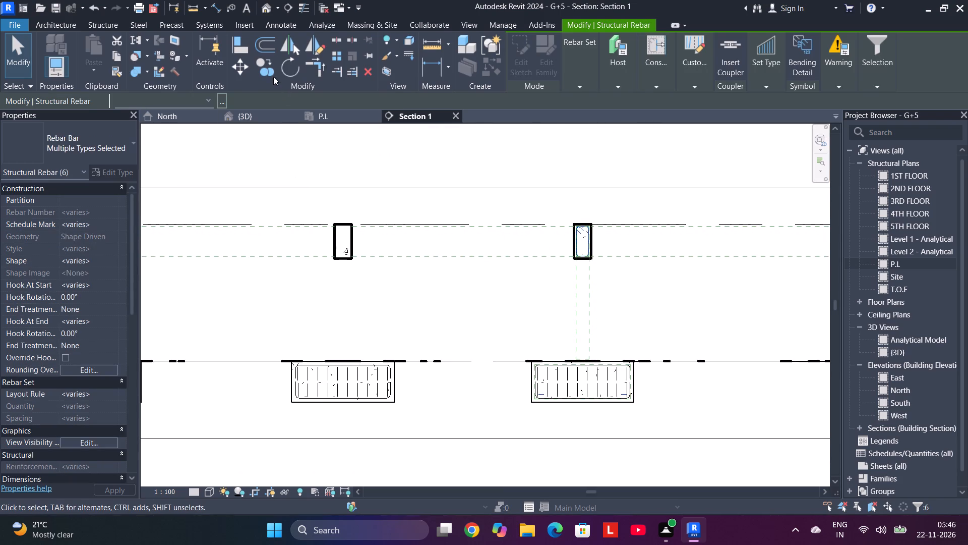
click(269, 69)
scroll(586, 256, up, 5)
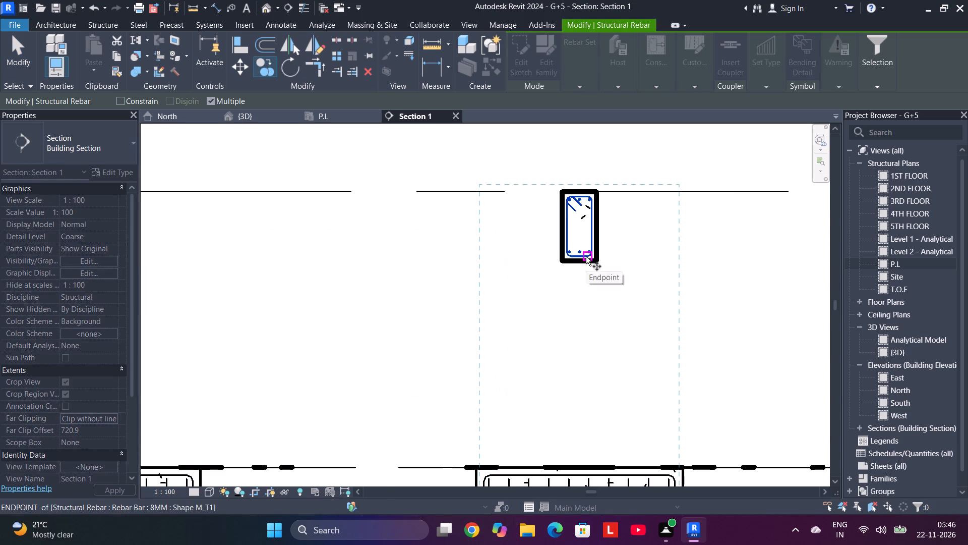
scroll(586, 256, up, 7)
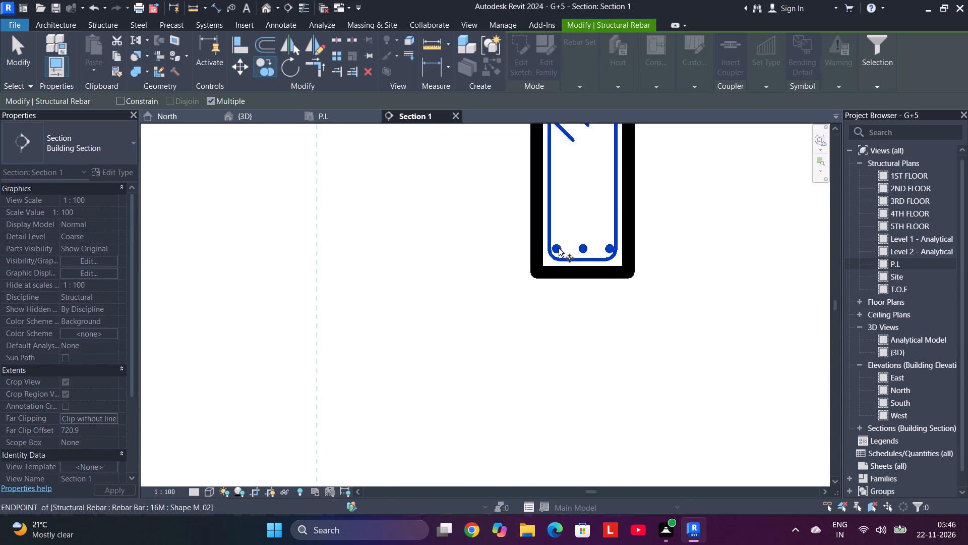
click(557, 249)
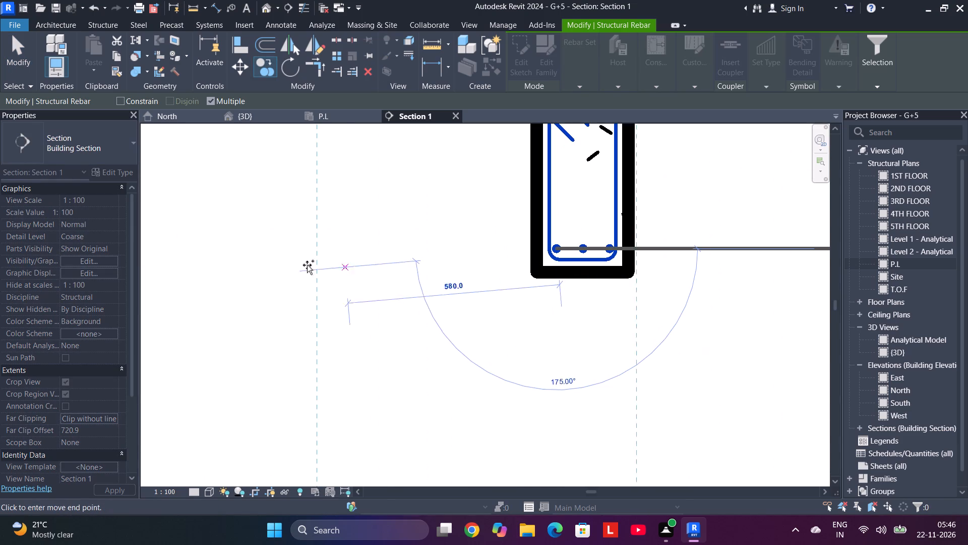
middle_drag(243, 252, 593, 256)
scroll(533, 254, down, 4)
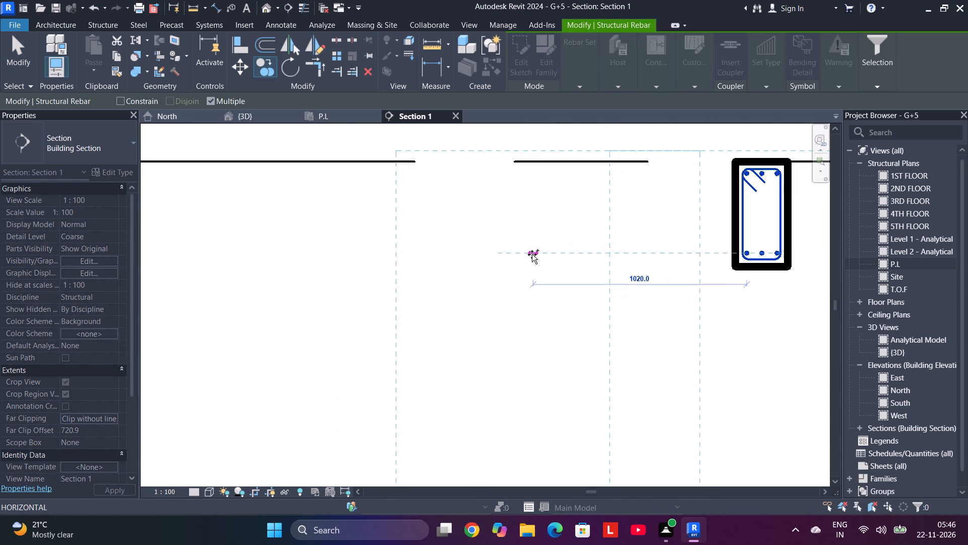
scroll(532, 254, down, 4)
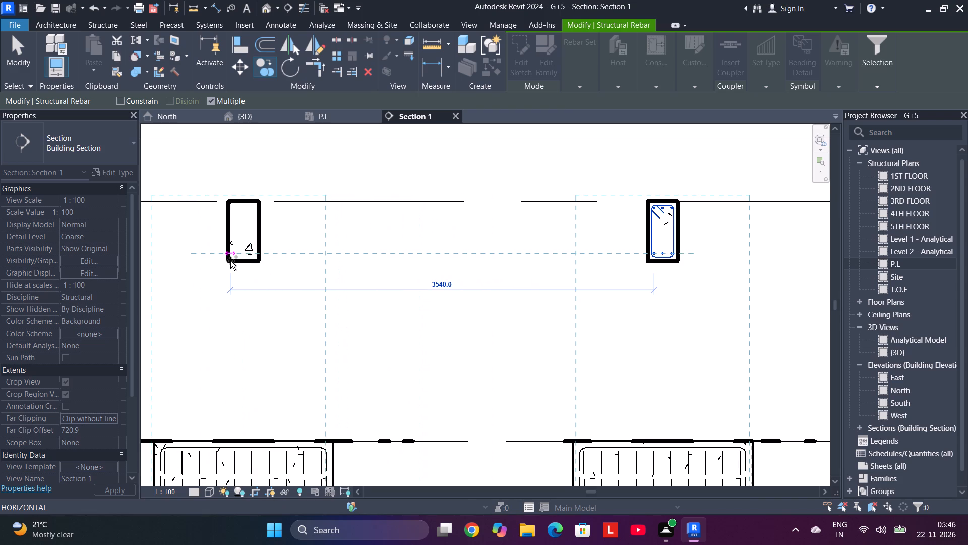
scroll(231, 261, up, 4)
click(233, 259)
Place another copy of the 8MM stirrup and 16M bar reinforcement inside the second emptied plinth beam from the source beam.
scroll(233, 259, down, 3)
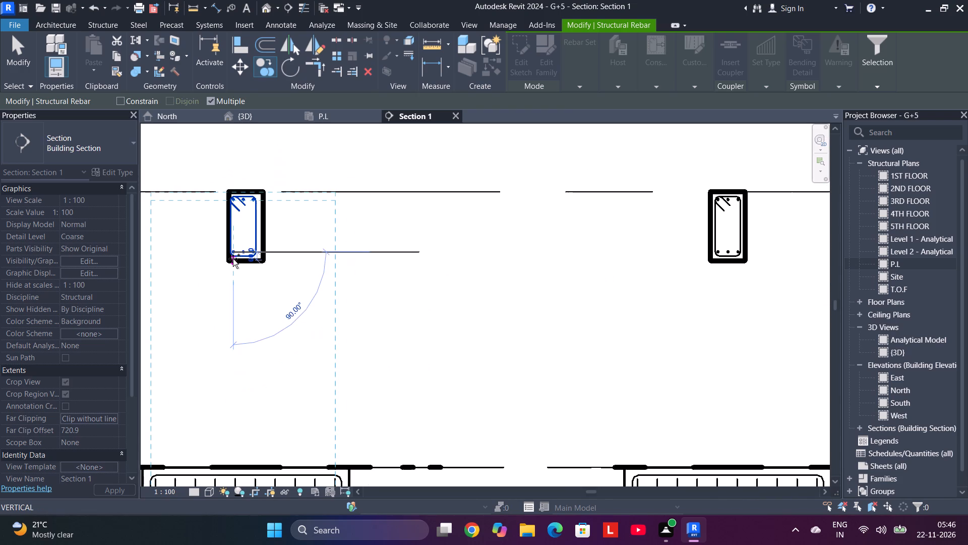
scroll(234, 258, up, 8)
scroll(232, 258, down, 4)
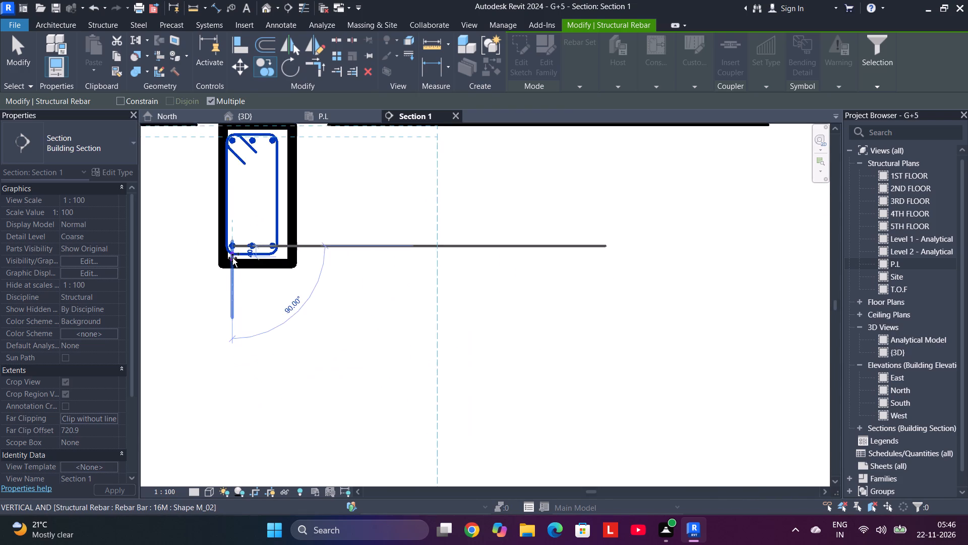
scroll(232, 258, down, 3)
middle_drag(232, 258, 664, 257)
middle_drag(464, 253, 696, 253)
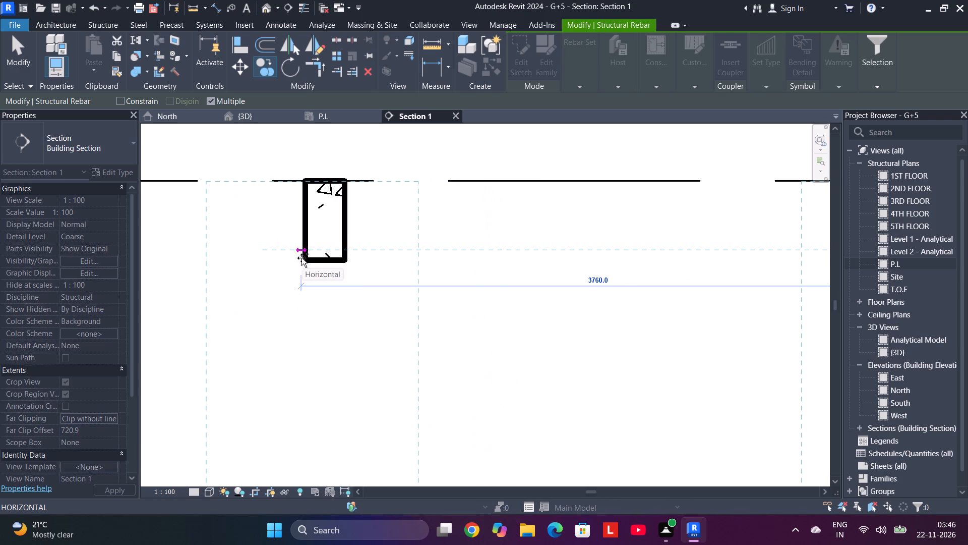
scroll(310, 255, up, 5)
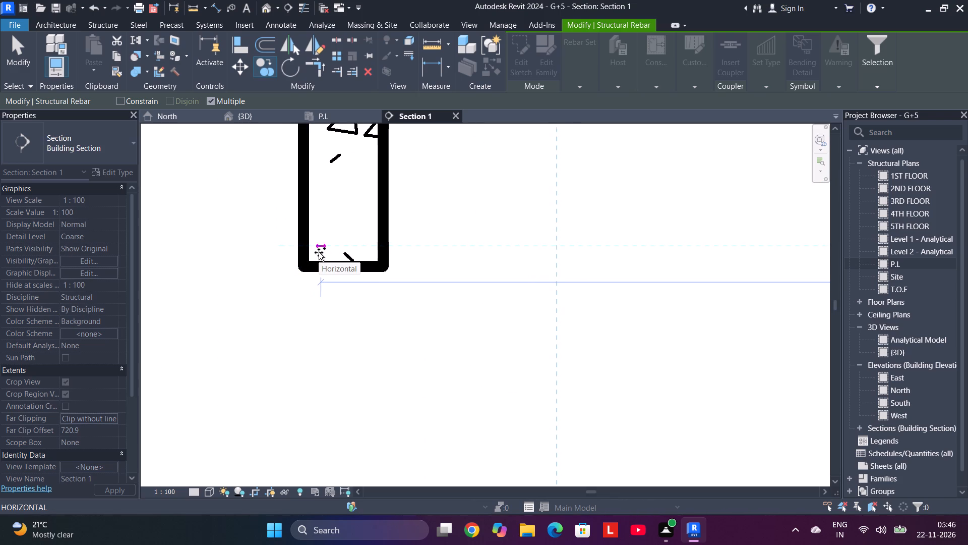
click(319, 252)
Place the next copy of the same reinforcement inside the third emptied plinth beam along Section 1.
scroll(326, 252, down, 5)
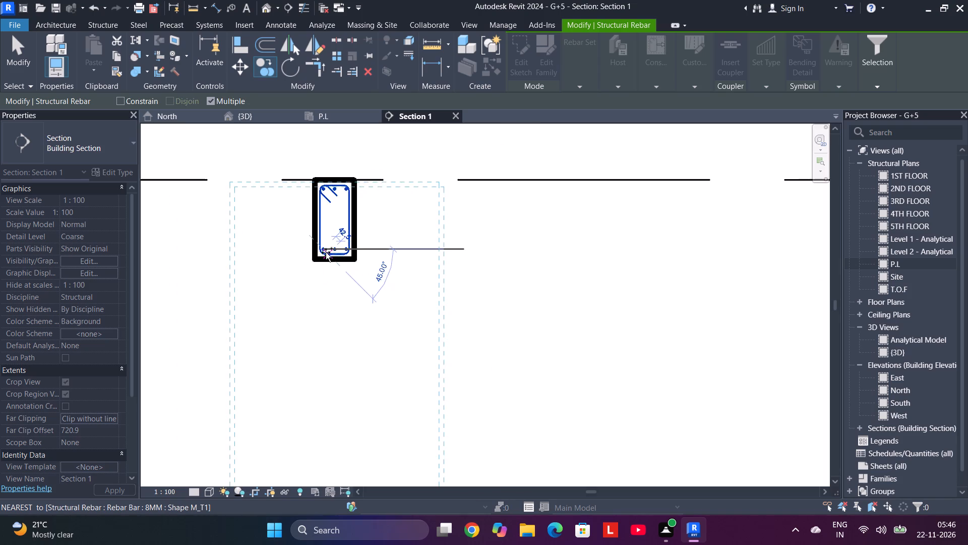
scroll(326, 252, down, 3)
middle_drag(290, 252, 627, 252)
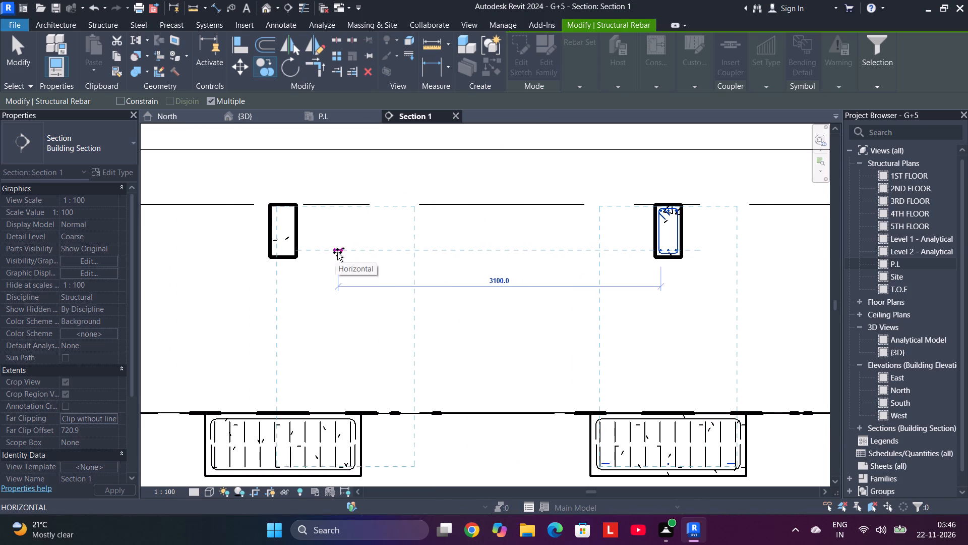
middle_drag(337, 252, 465, 252)
scroll(409, 250, up, 5)
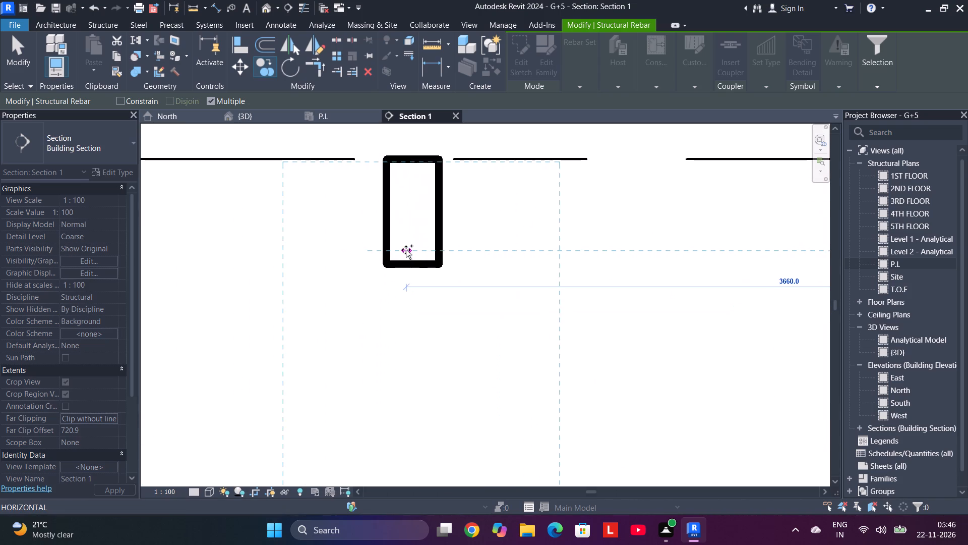
click(397, 250)
Place the last copy of the reinforcement inside the fourth emptied plinth beam and finish the multiple copy.
scroll(397, 250, down, 2)
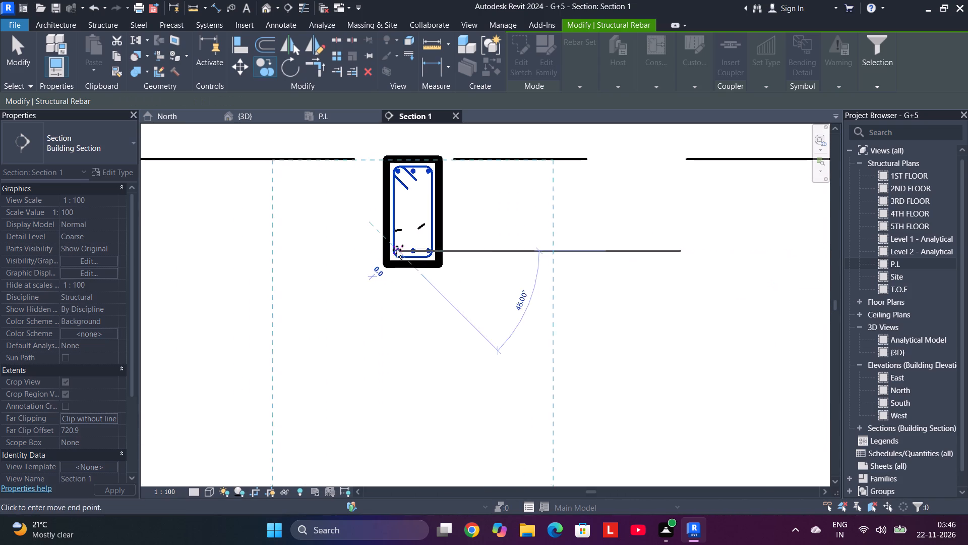
scroll(397, 250, down, 3)
middle_drag(369, 253, 675, 254)
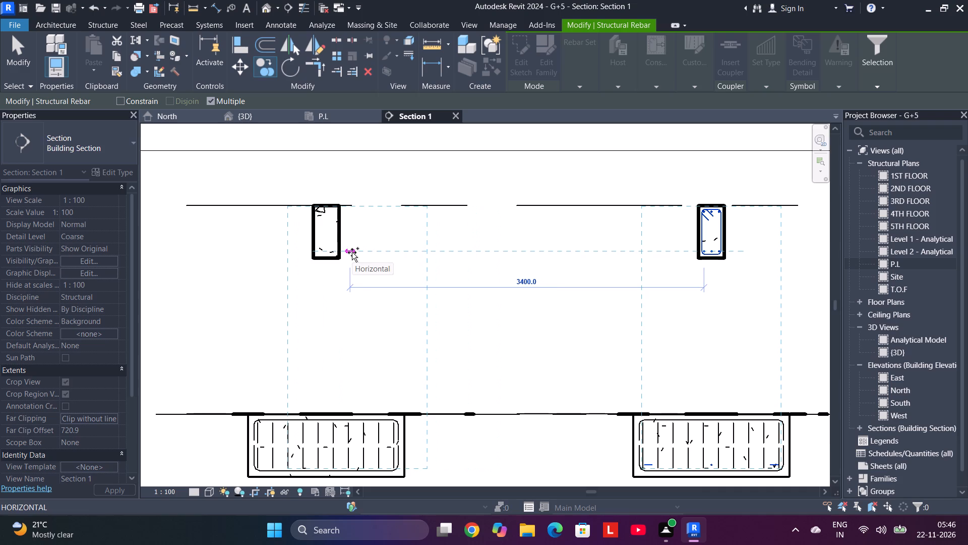
middle_drag(352, 252, 474, 255)
scroll(435, 255, up, 9)
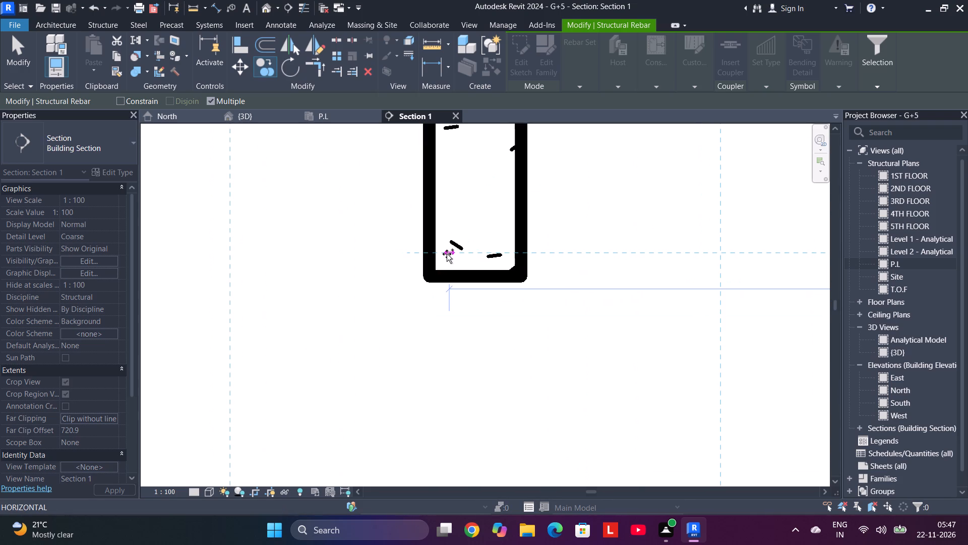
click(447, 254)
scroll(447, 254, down, 5)
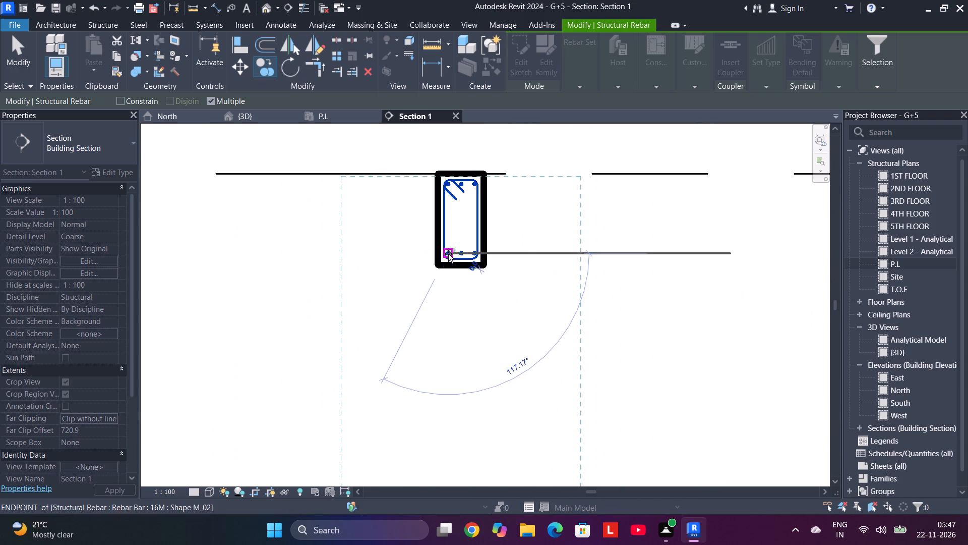
scroll(448, 254, down, 4)
middle_drag(398, 257, 695, 260)
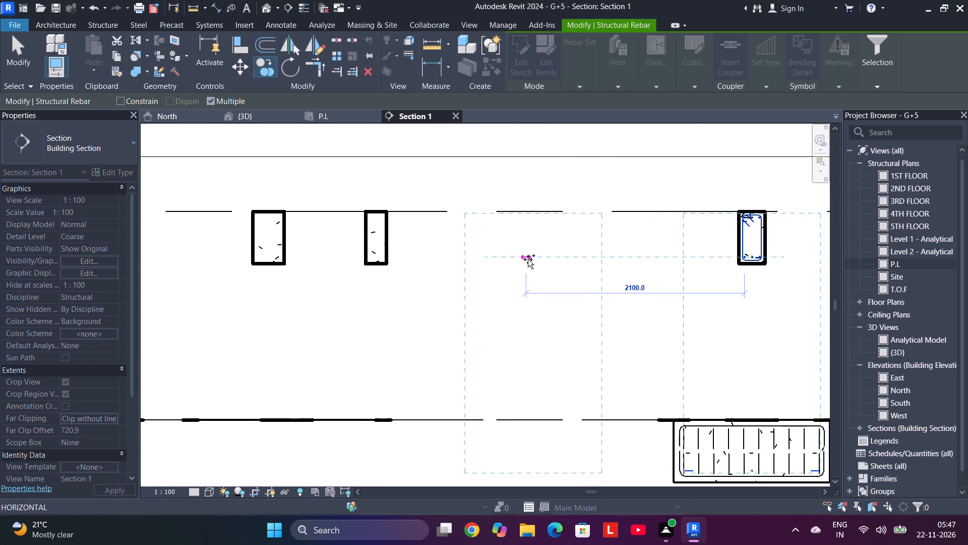
key(Escape)
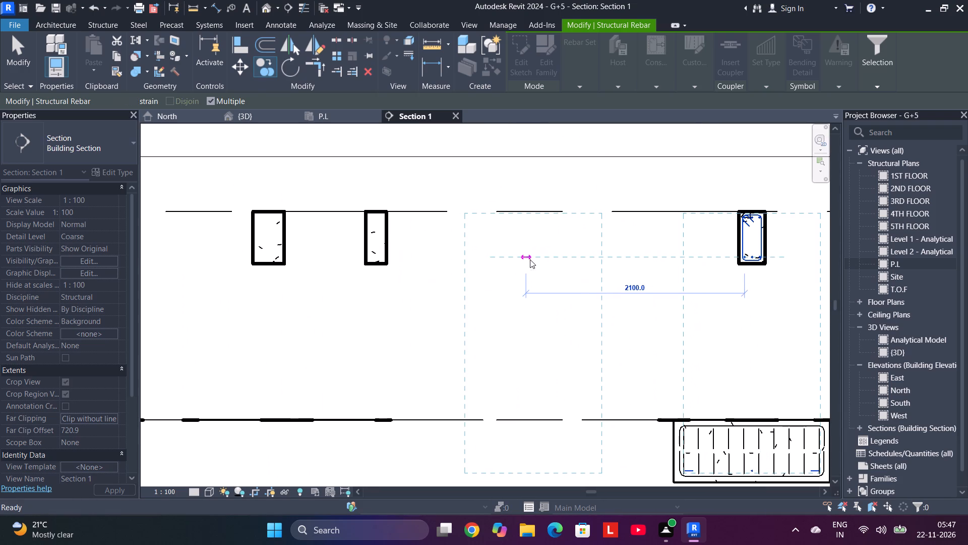
Shift the stirrups and upper 16M bars of the first copy sideways to centre them in the plinth beam adjacent to the source beam.
scroll(649, 263, down, 5)
middle_drag(658, 262, 402, 268)
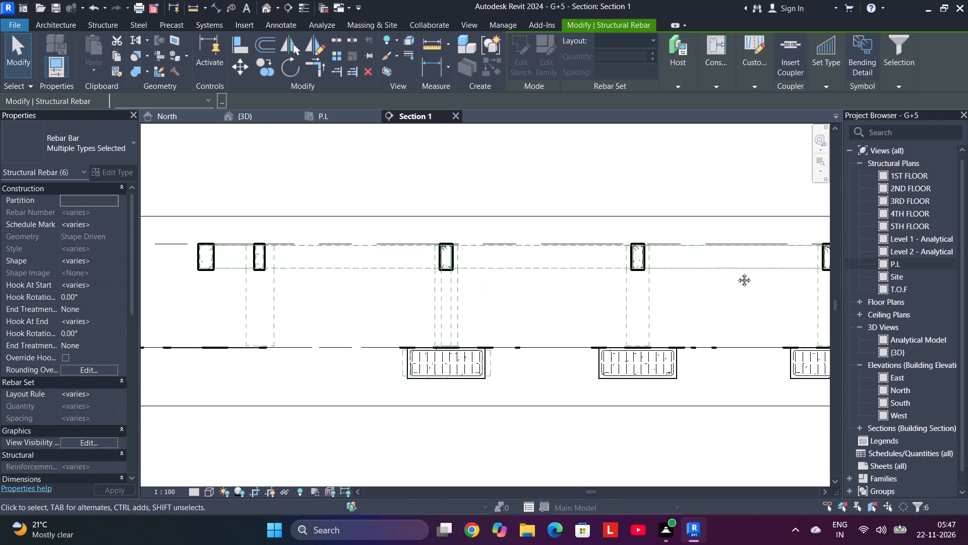
middle_drag(750, 272, 501, 274)
scroll(593, 268, up, 4)
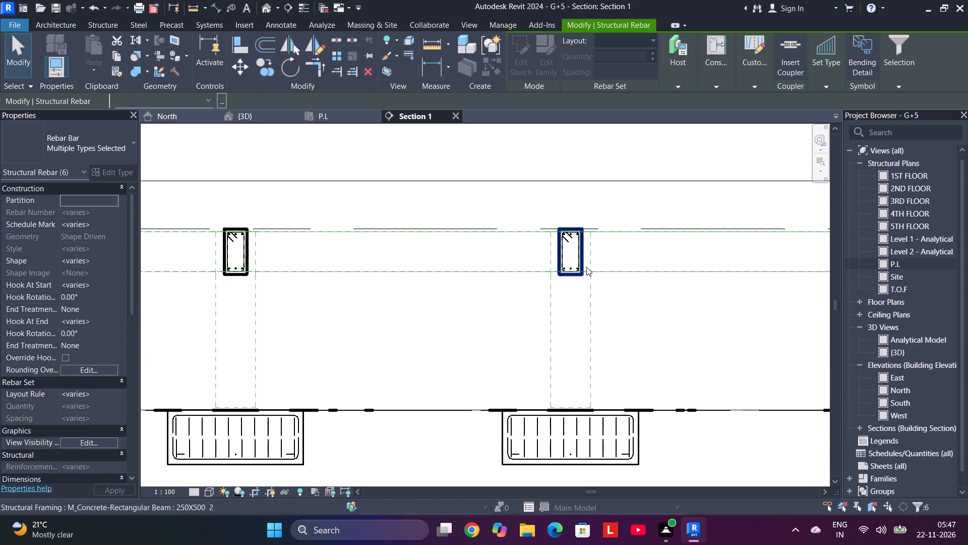
middle_drag(650, 269, 303, 273)
scroll(562, 262, up, 8)
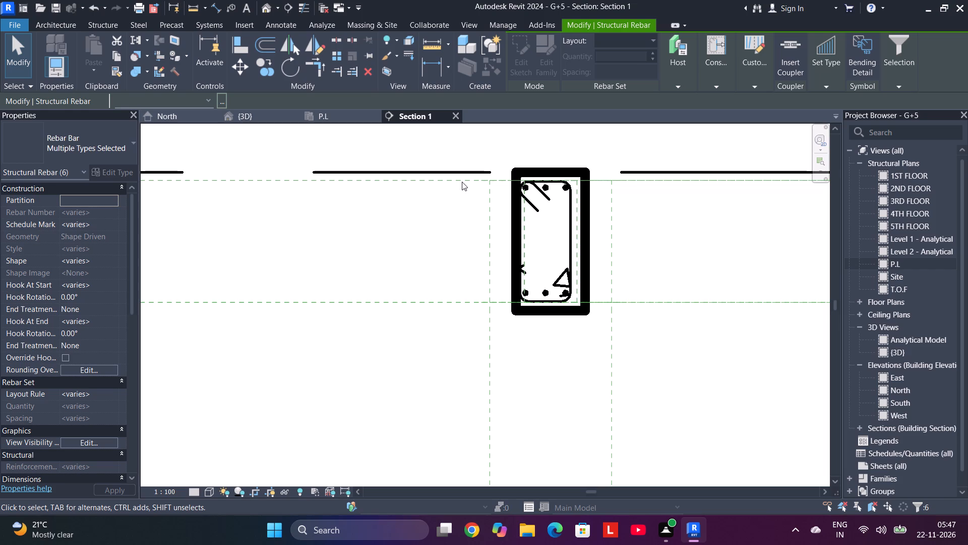
drag(462, 176, 539, 192)
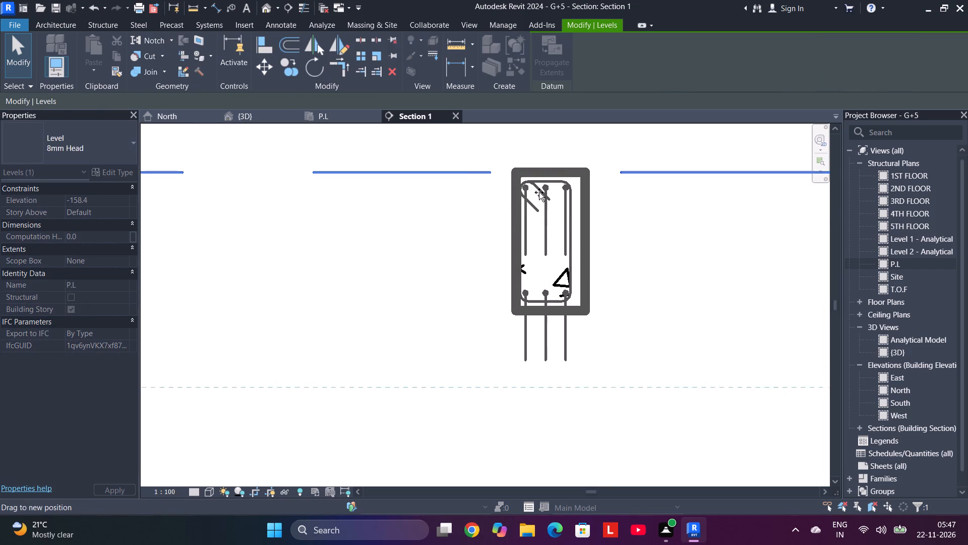
drag(539, 192, 475, 177)
click(458, 199)
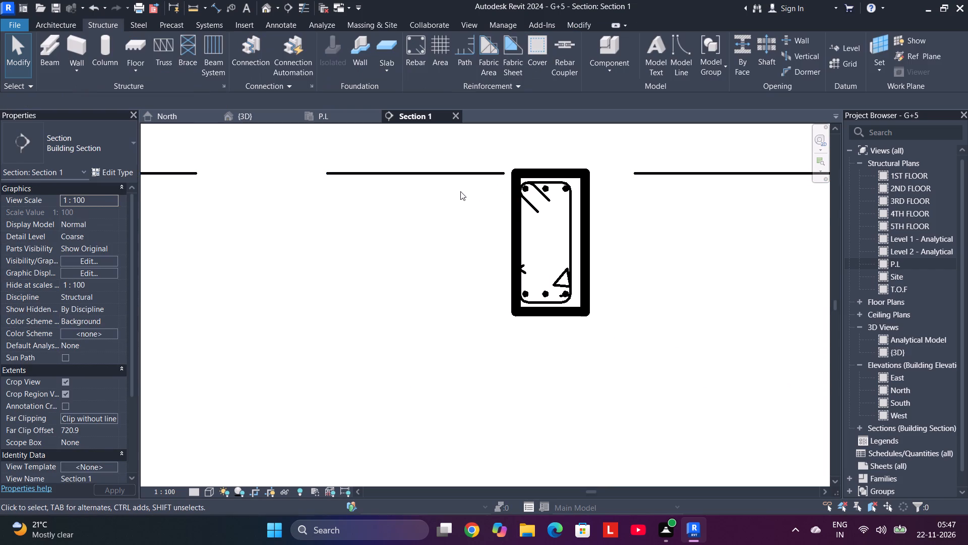
drag(460, 189, 481, 191)
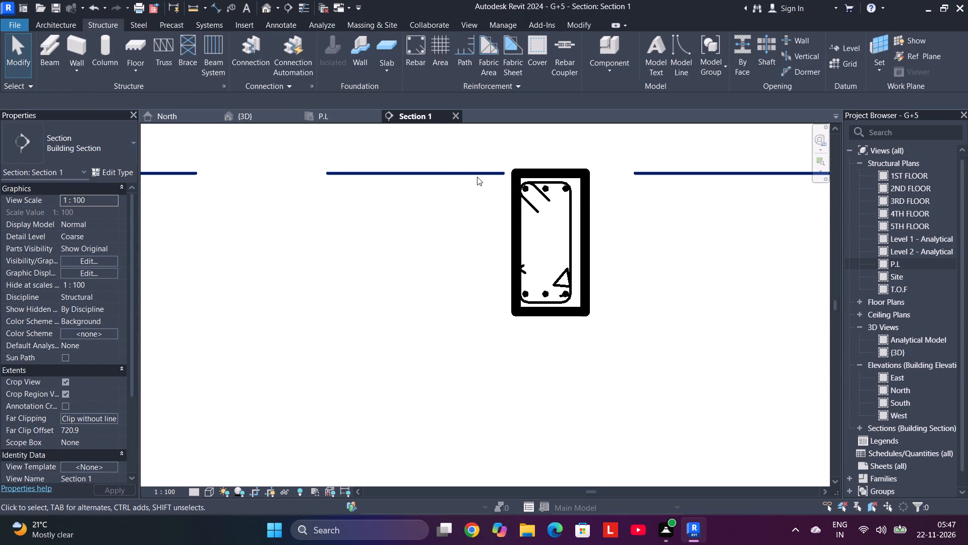
click(477, 177)
click(475, 181)
drag(475, 181, 526, 183)
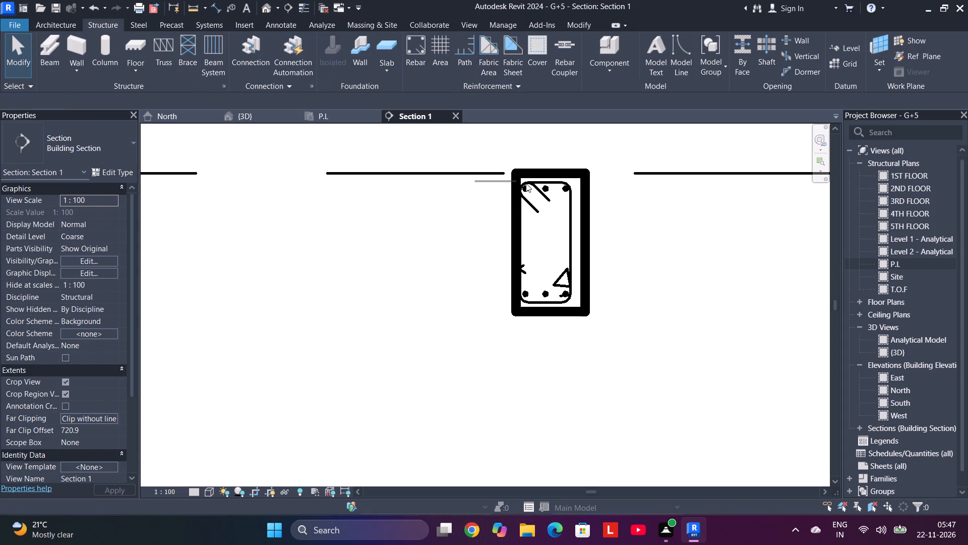
drag(526, 183, 616, 307)
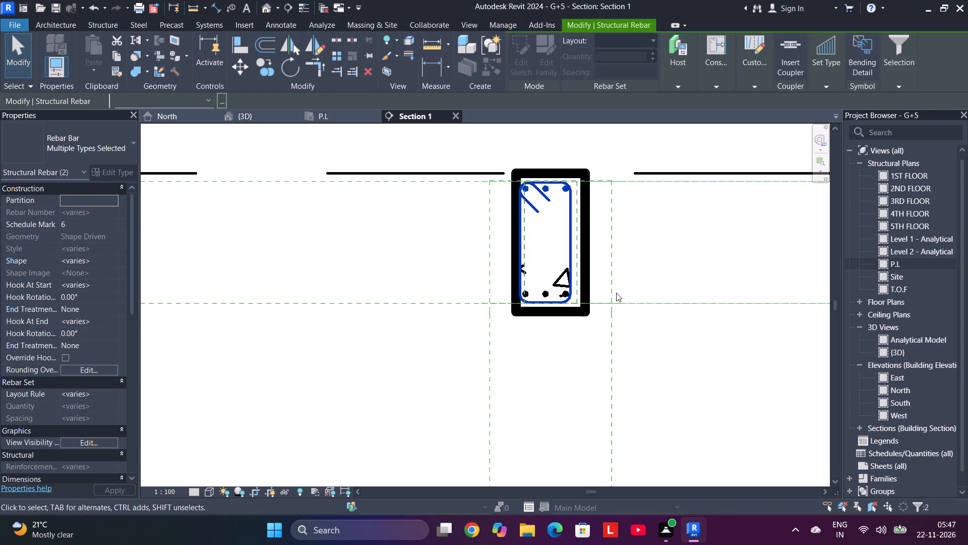
key(Right)
key(Right)
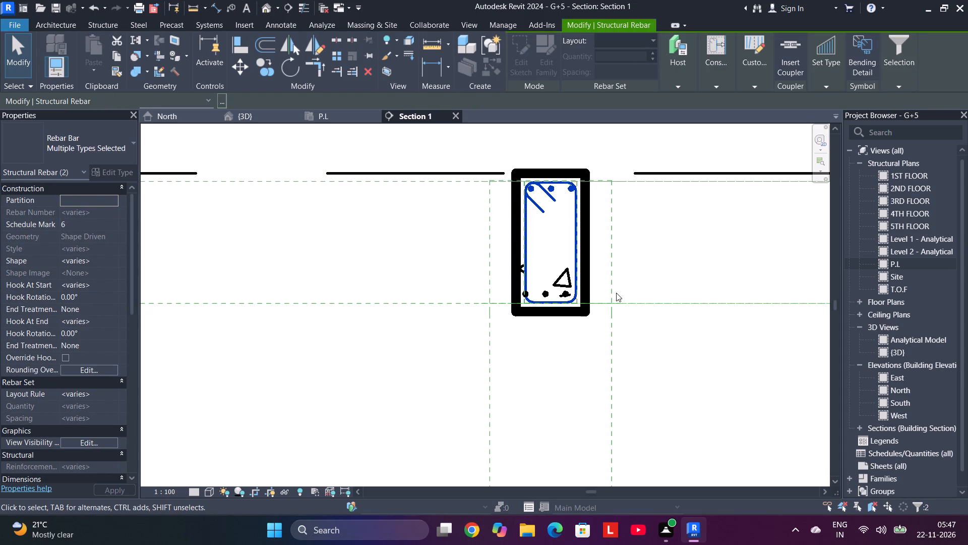
click(651, 339)
Shift the lower 16M three-bar set of that beam sideways to line up with its centred stirrup.
click(546, 293)
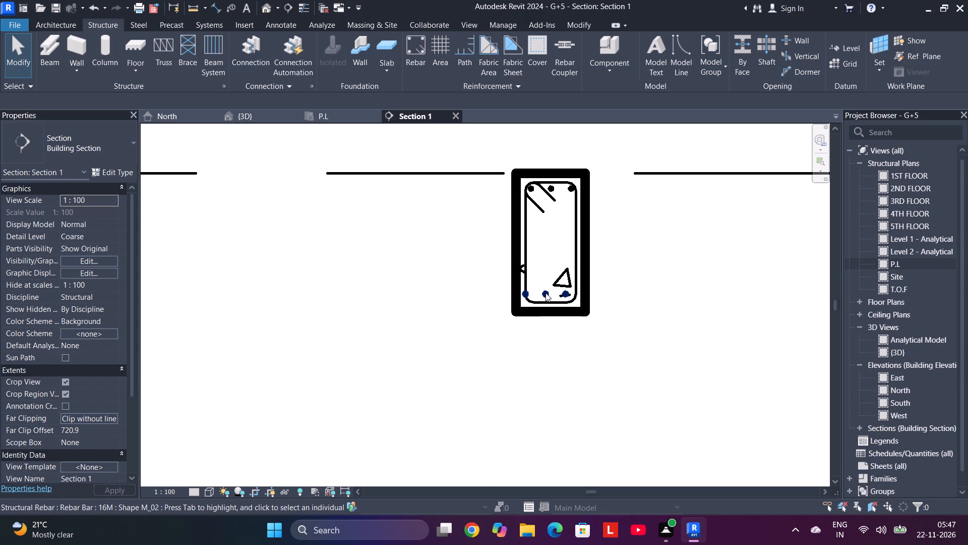
key(Right)
key(Right)
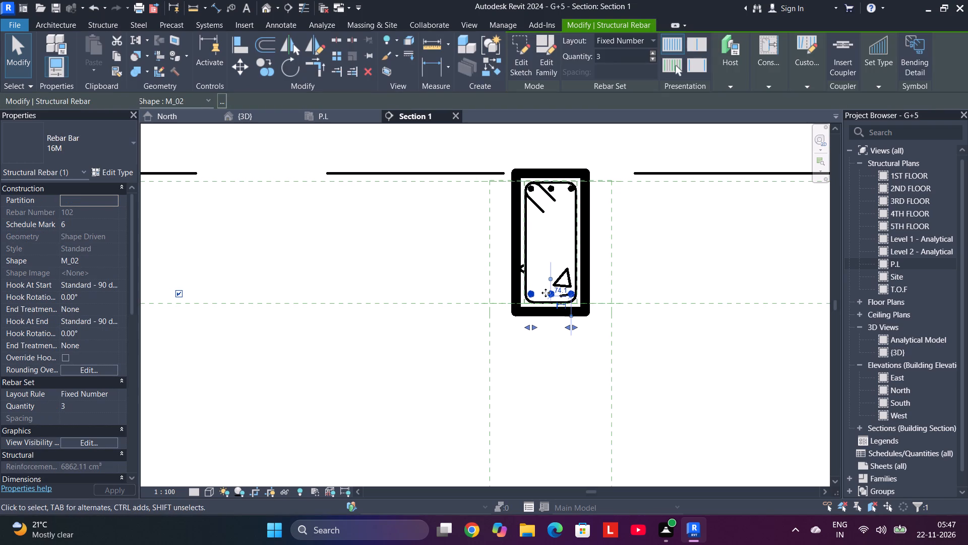
click(679, 373)
Inspect the remaining plinth beam cross-sections towards the P.L level head in Section 1 for their reinforcement.
scroll(680, 371, down, 10)
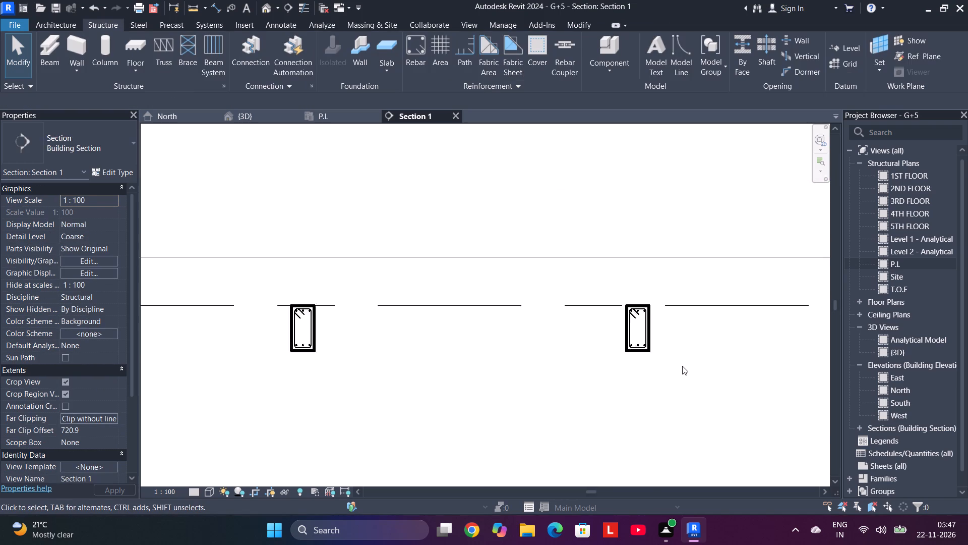
scroll(682, 366, down, 3)
scroll(682, 366, up, 1)
scroll(682, 366, down, 6)
middle_drag(682, 365, 352, 203)
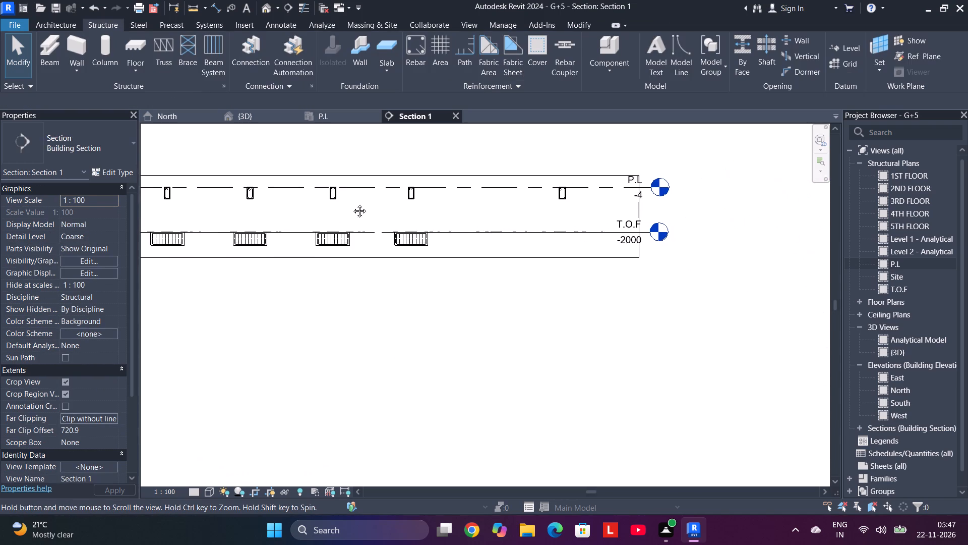
middle_drag(352, 203, 385, 204)
scroll(455, 214, up, 8)
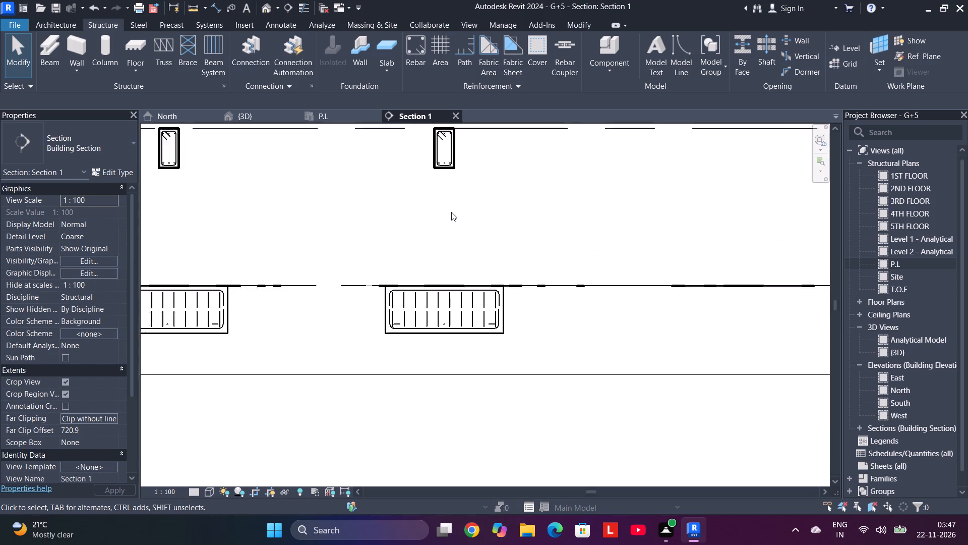
scroll(451, 212, up, 4)
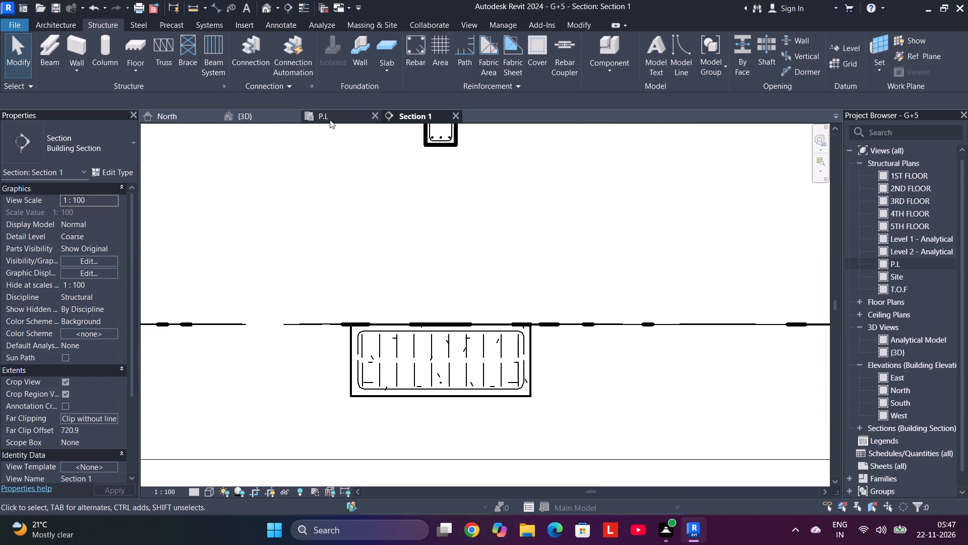
Review the P.L structural plan to check which plinth beams carry the copied reinforcement and which are still without it.
click(330, 120)
scroll(572, 243, down, 5)
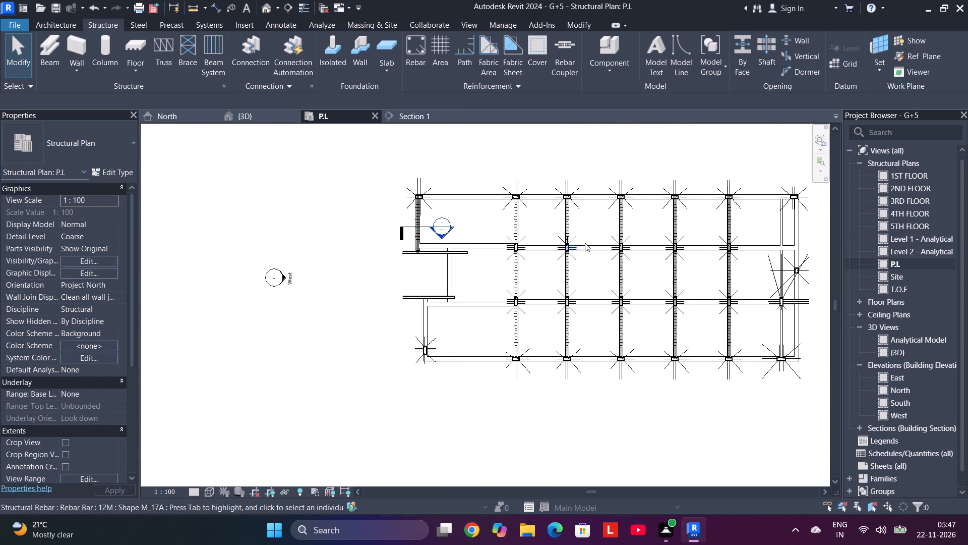
scroll(615, 207, up, 4)
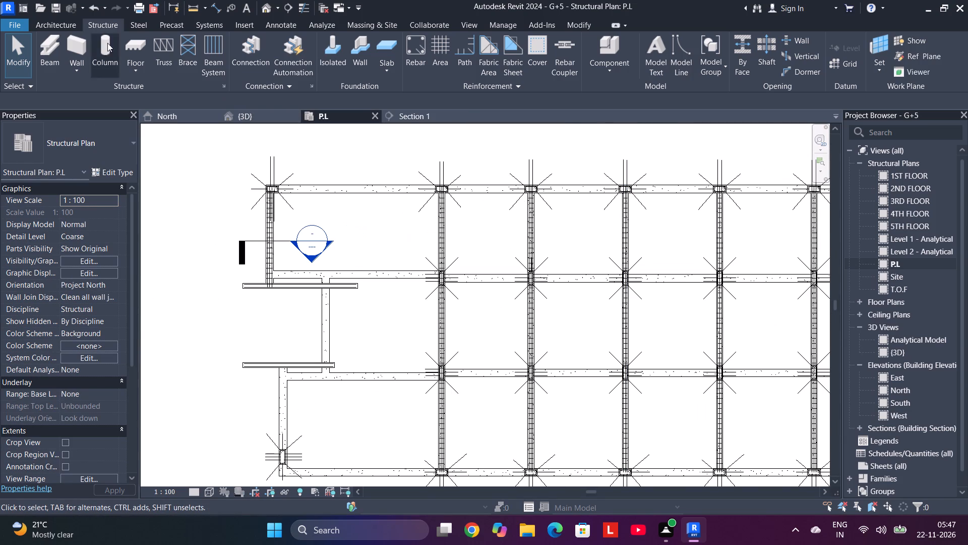
scroll(440, 225, down, 4)
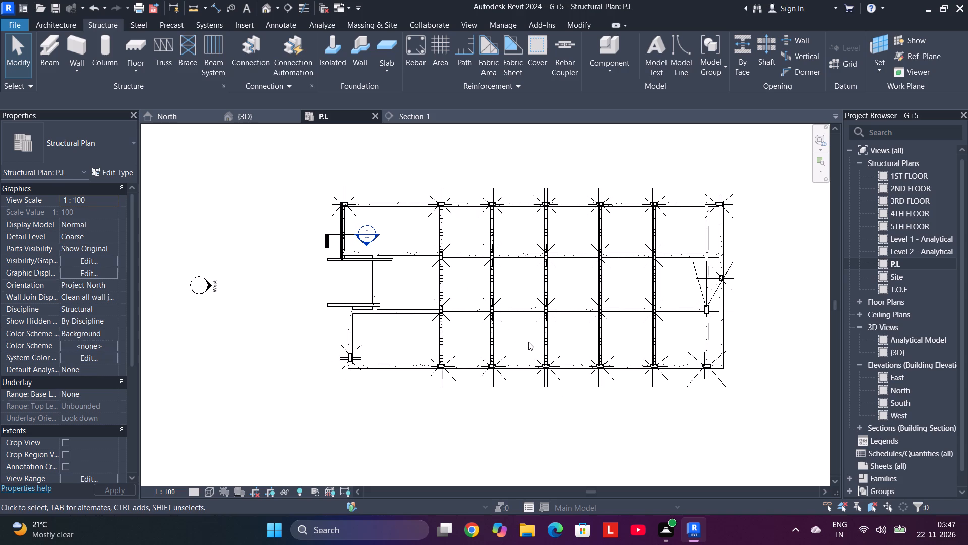
middle_drag(580, 349, 553, 256)
scroll(524, 300, up, 3)
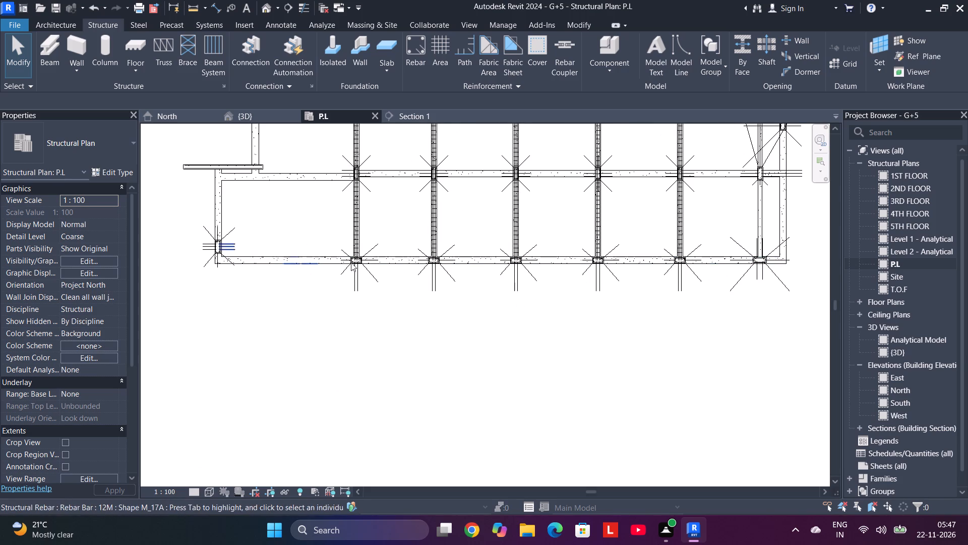
scroll(707, 314, down, 2)
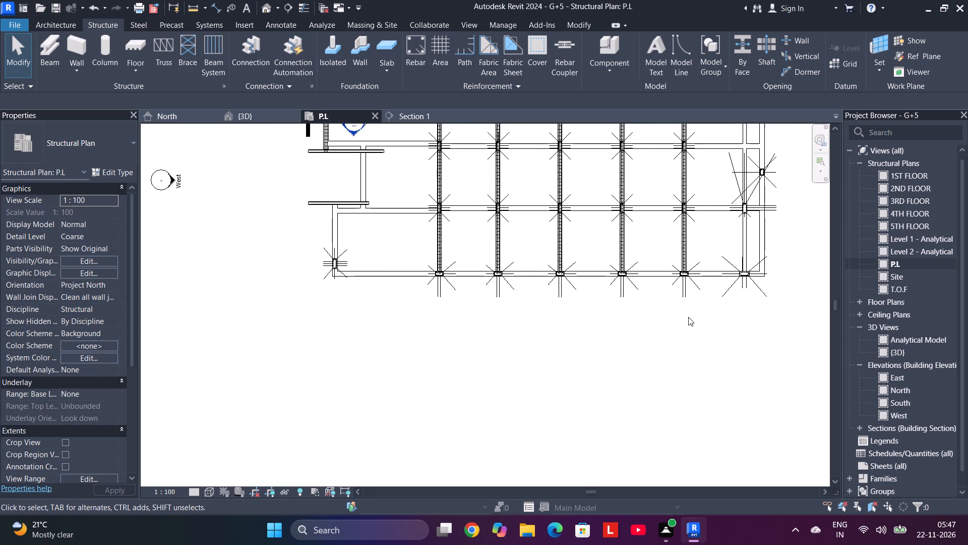
middle_drag(689, 317, 627, 385)
scroll(687, 304, up, 4)
scroll(687, 304, down, 3)
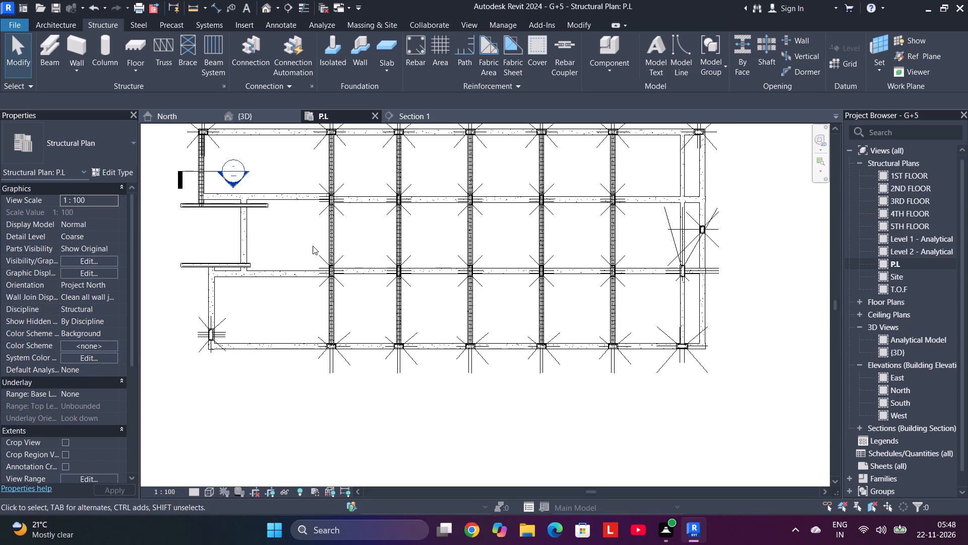
middle_drag(313, 246, 425, 253)
scroll(351, 152, up, 3)
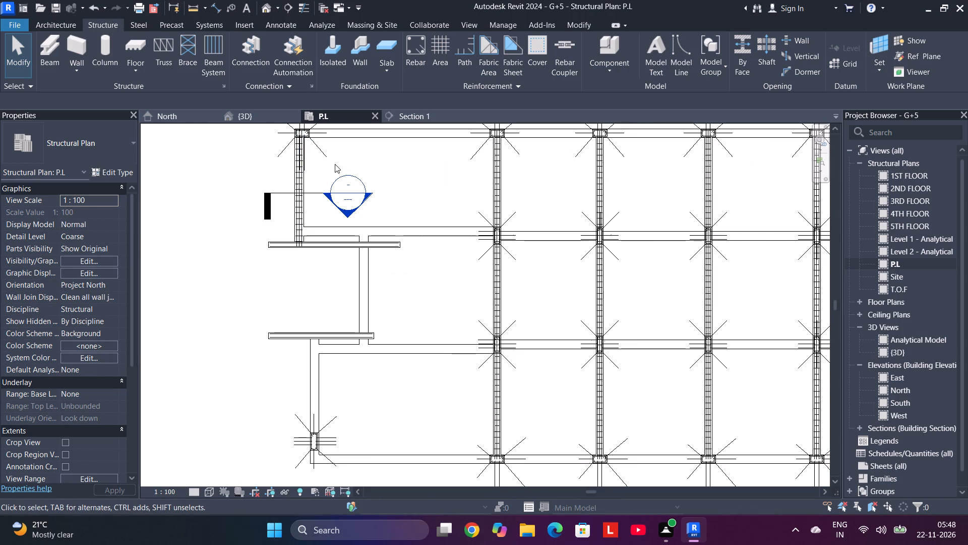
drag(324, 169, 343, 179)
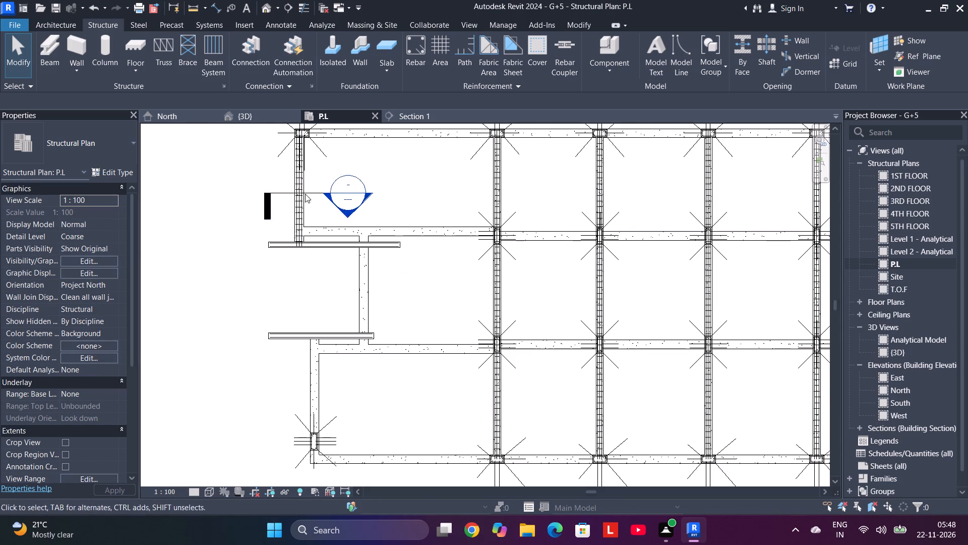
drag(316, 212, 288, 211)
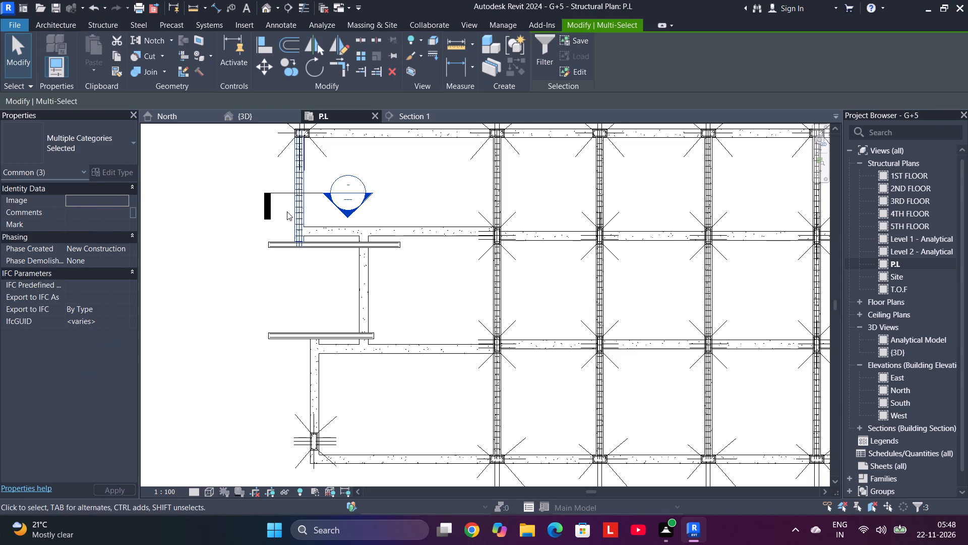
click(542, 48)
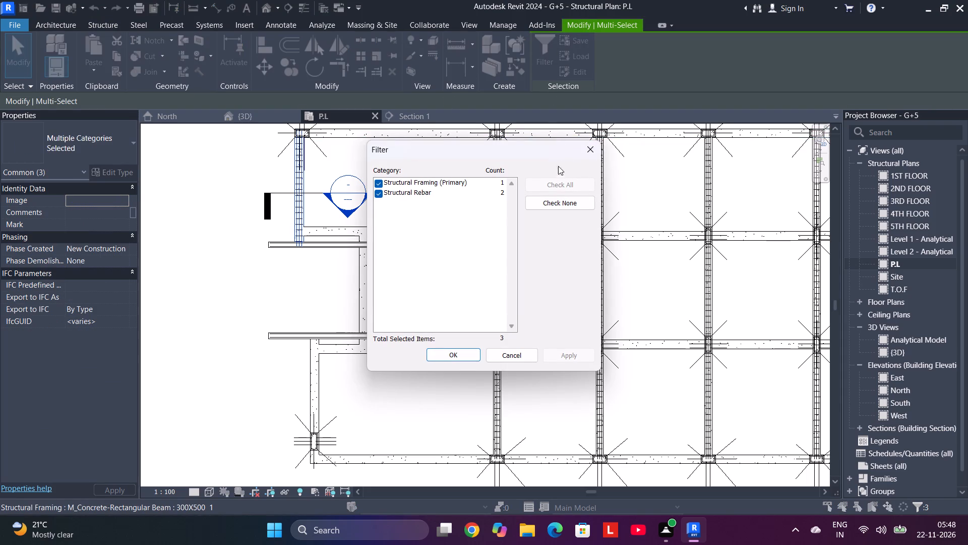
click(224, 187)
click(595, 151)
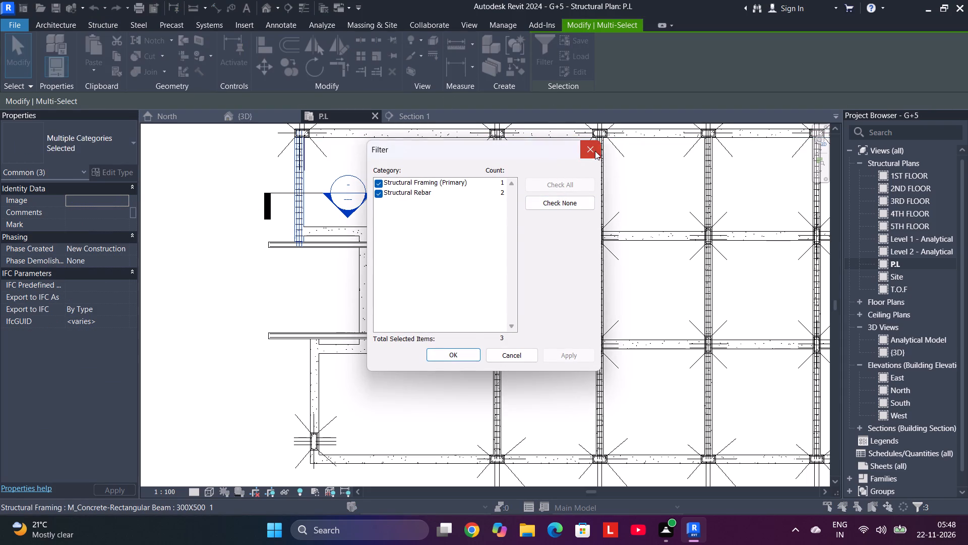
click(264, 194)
In Section 1, select the plinth beam section nearest the P.L level head and filter the selection to Structural Rebar only.
click(410, 112)
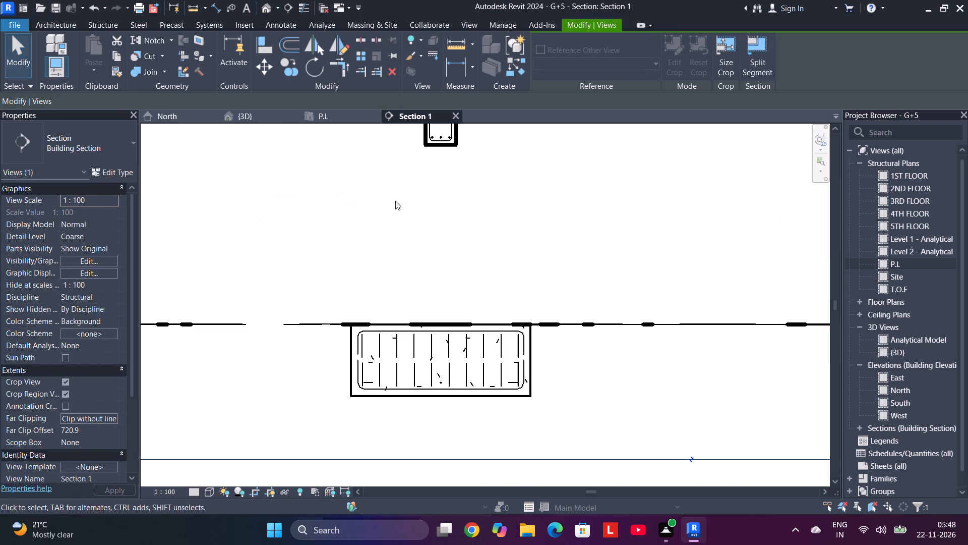
scroll(384, 248, down, 14)
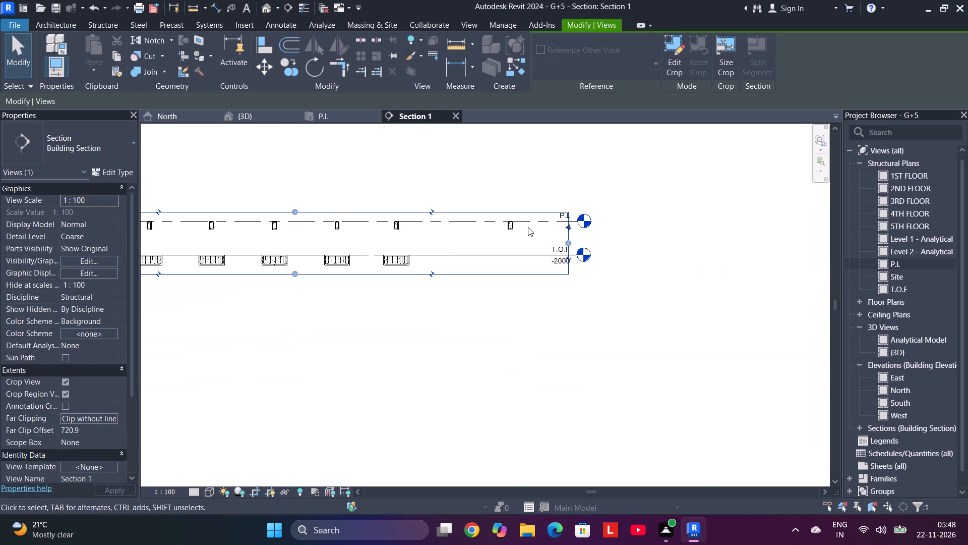
scroll(528, 227, up, 10)
scroll(462, 231, up, 5)
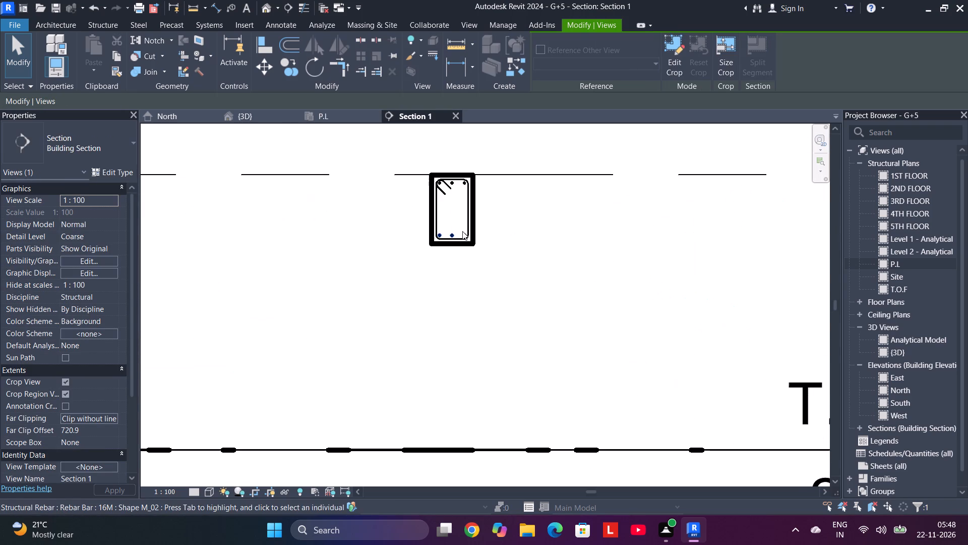
drag(522, 254, 396, 172)
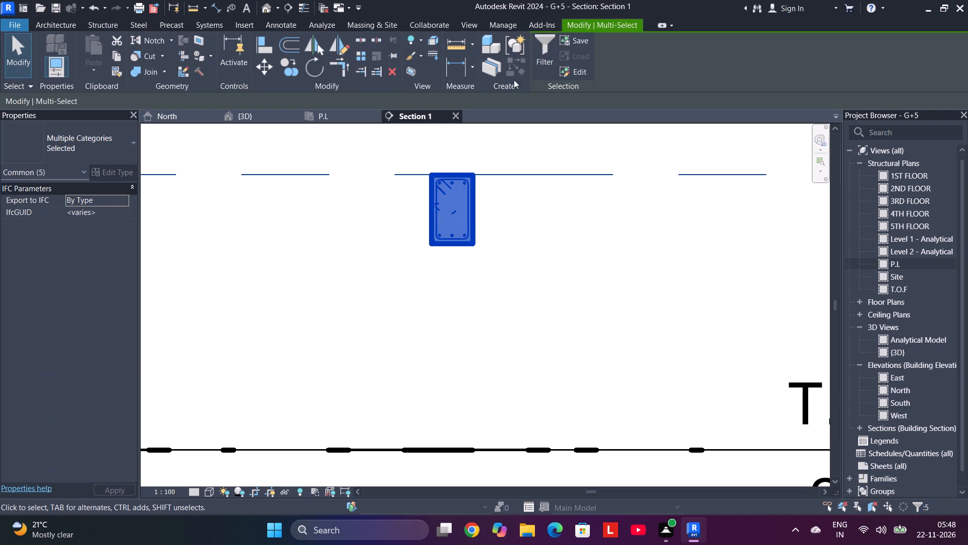
click(546, 62)
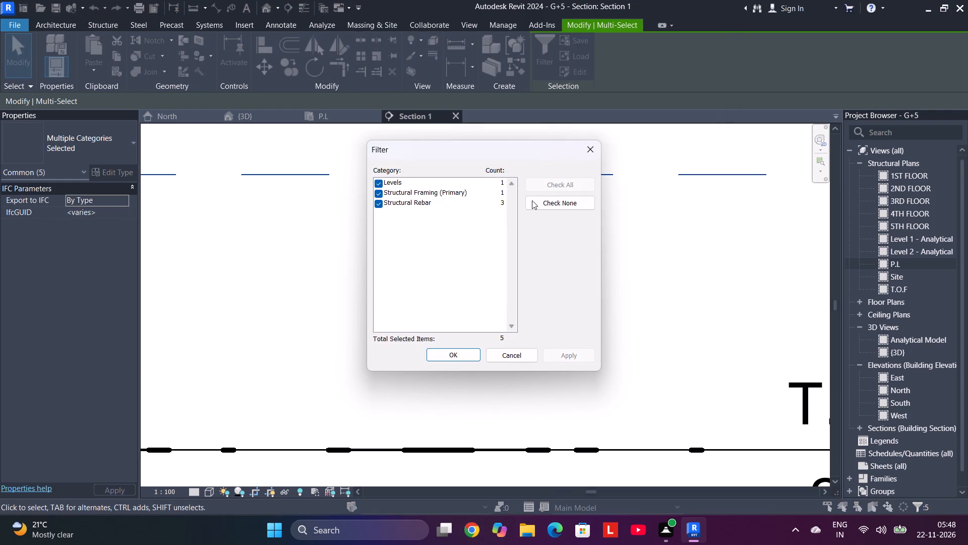
click(539, 205)
click(380, 204)
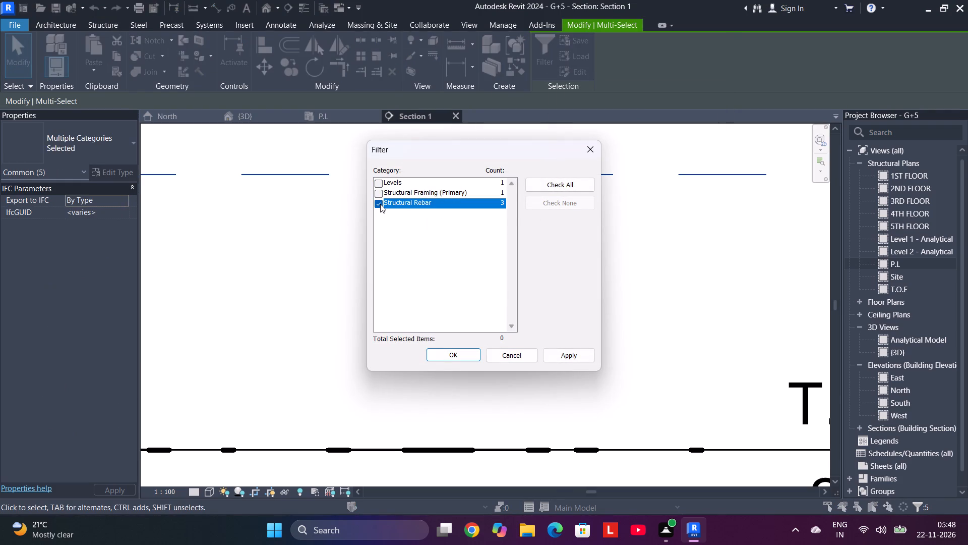
click(448, 356)
Propagate the selected rebar by face from the source beam's top face to the top face of the bare 300X500 beam between the corner column and wall.
scroll(403, 288, down, 7)
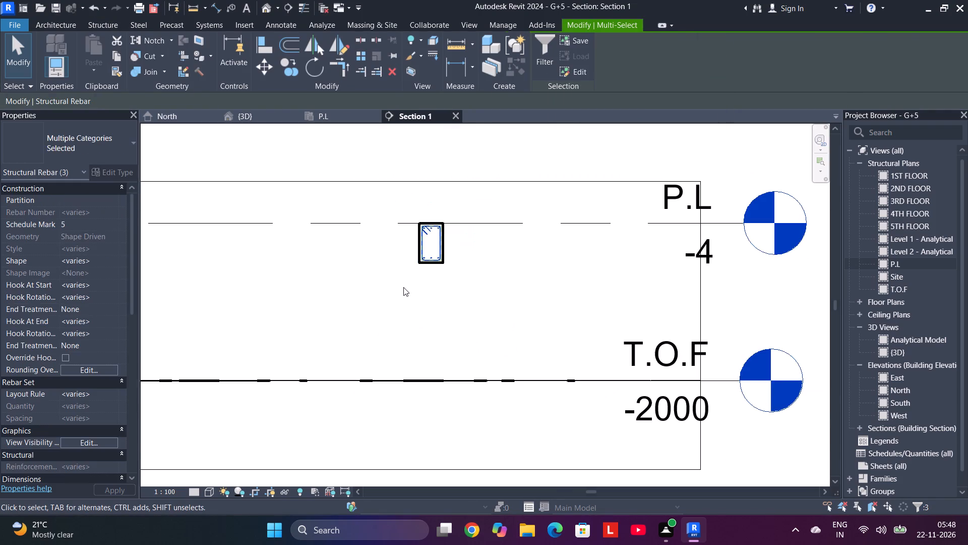
click(684, 85)
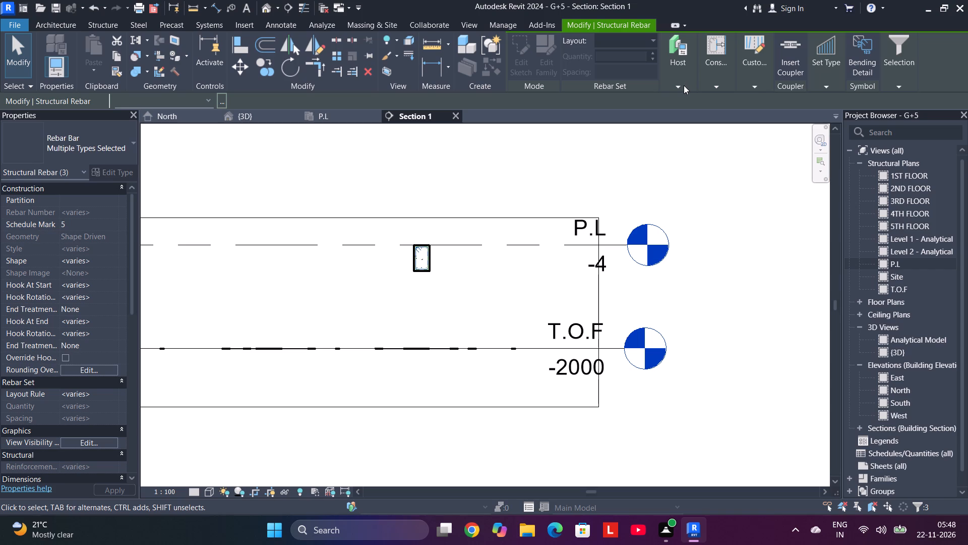
click(752, 114)
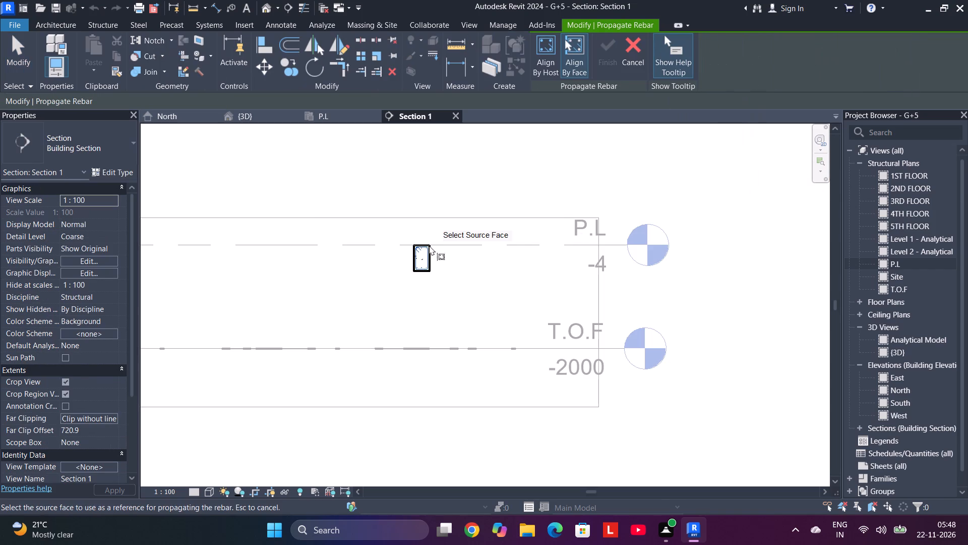
scroll(418, 241, up, 10)
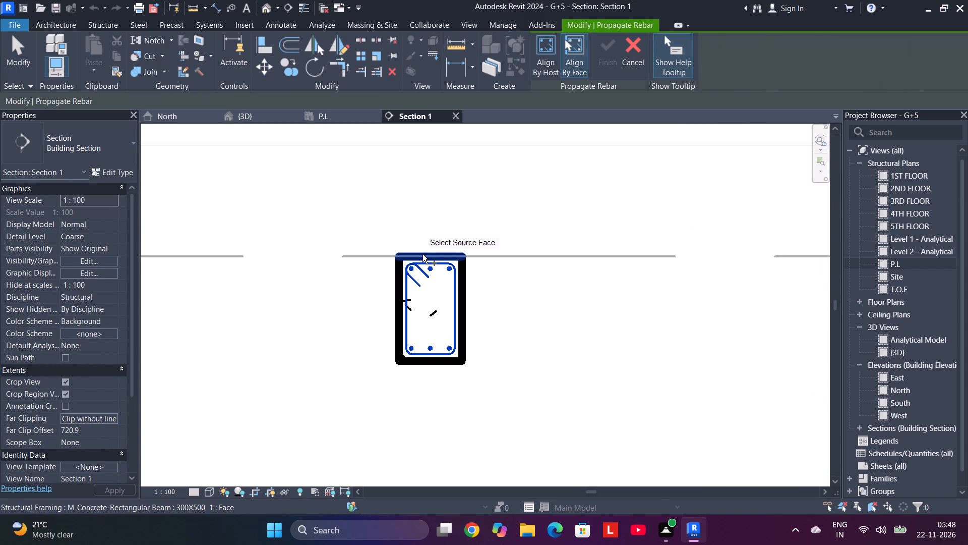
click(422, 254)
scroll(477, 219, down, 4)
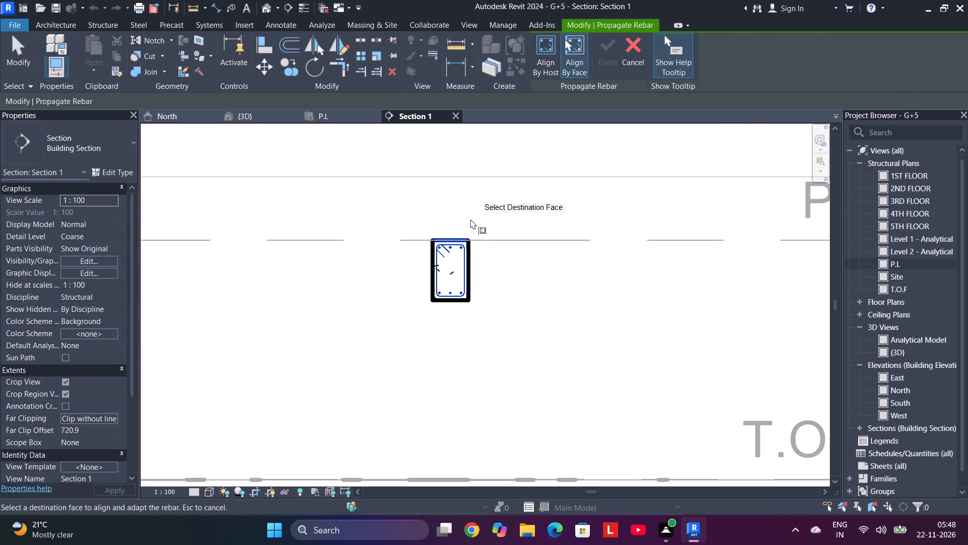
click(280, 116)
scroll(529, 304, down, 2)
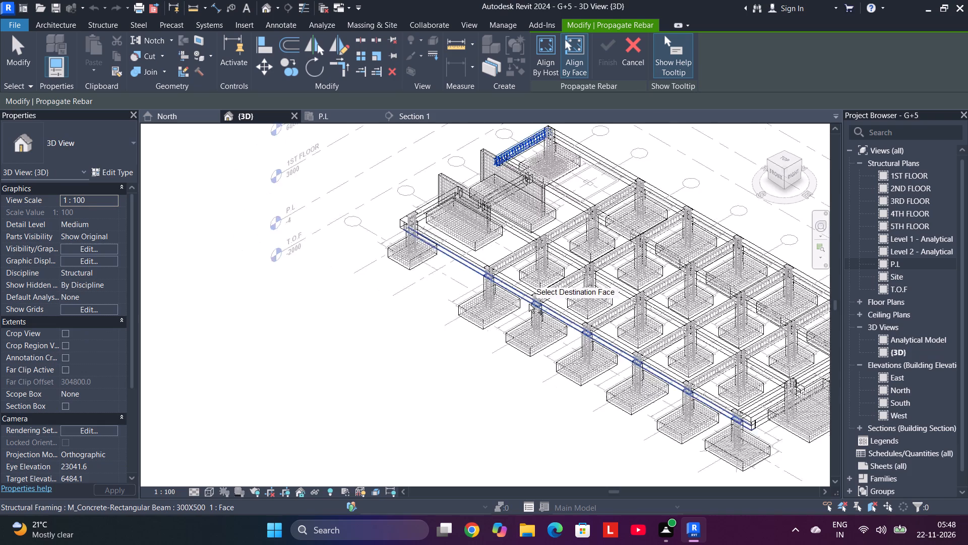
scroll(529, 304, down, 3)
scroll(491, 240, up, 9)
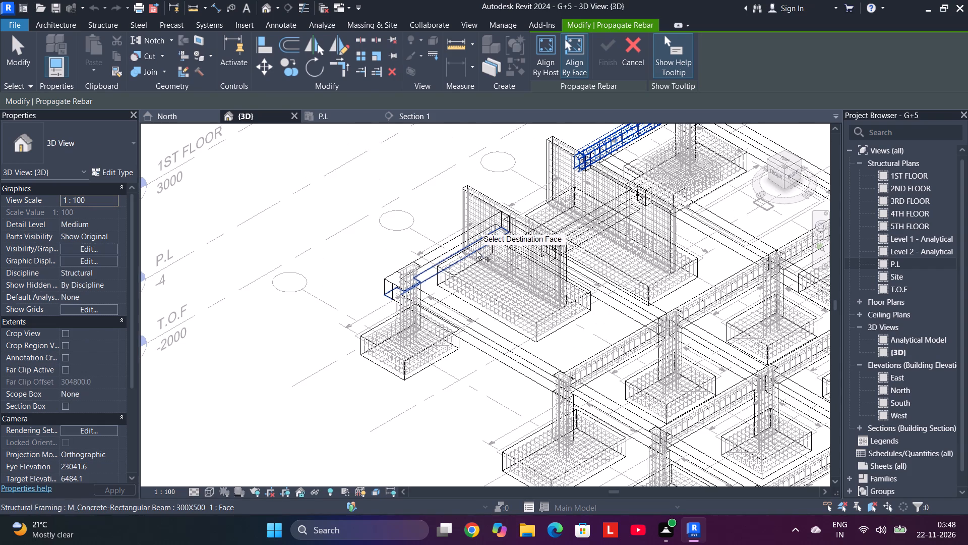
scroll(453, 241, up, 4)
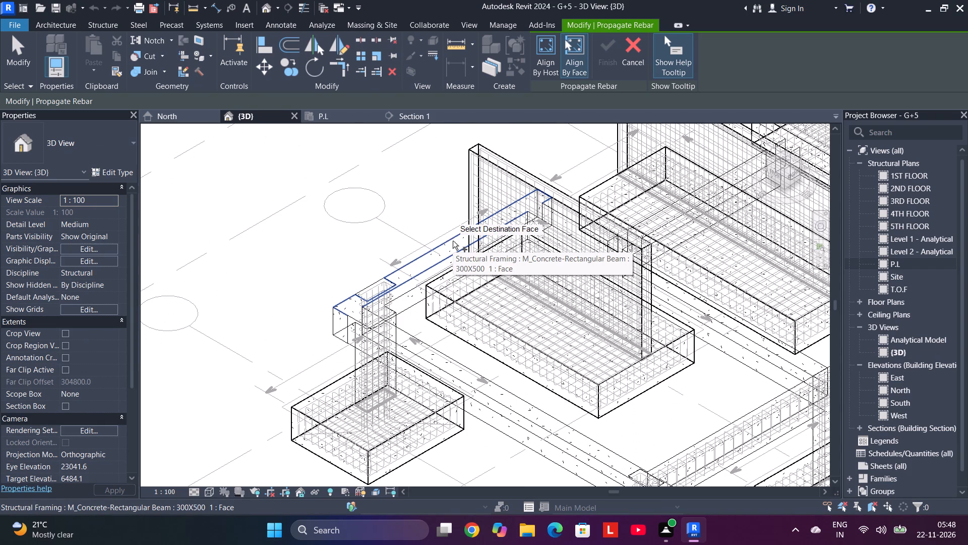
click(453, 241)
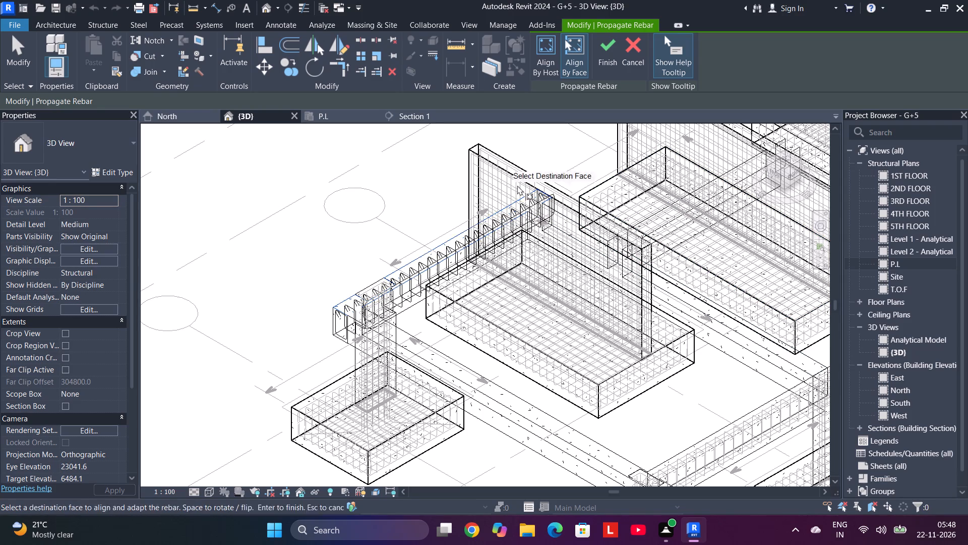
scroll(573, 186, down, 2)
middle_drag(574, 191, 453, 306)
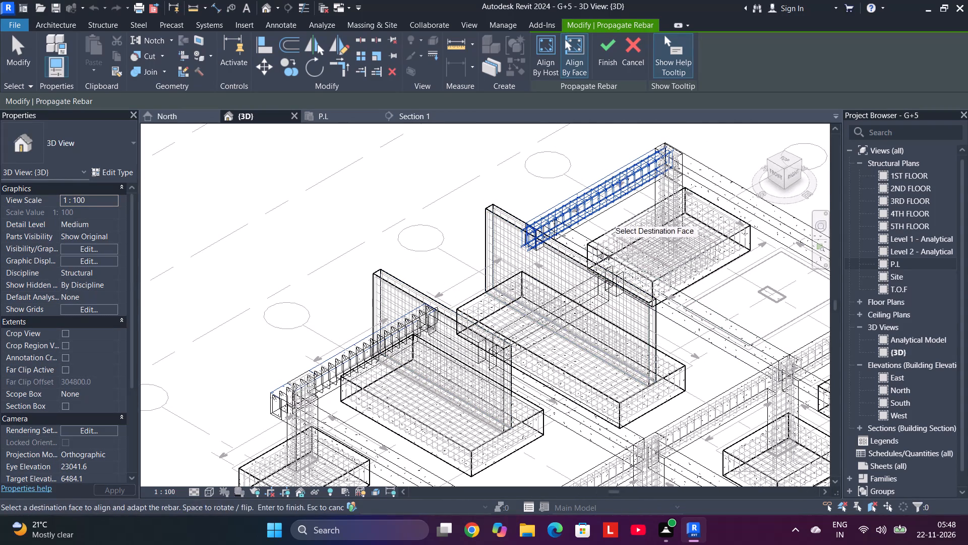
scroll(435, 311, up, 8)
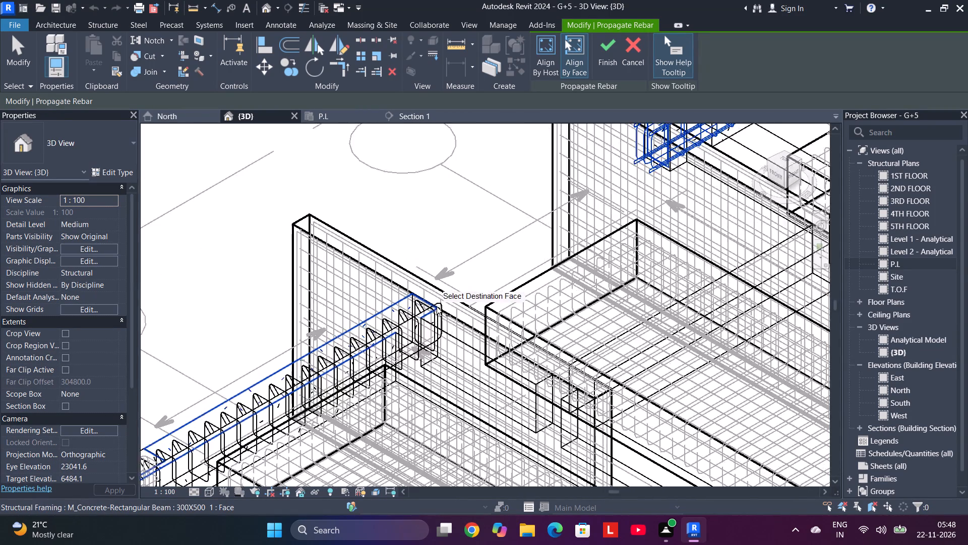
scroll(437, 307, up, 2)
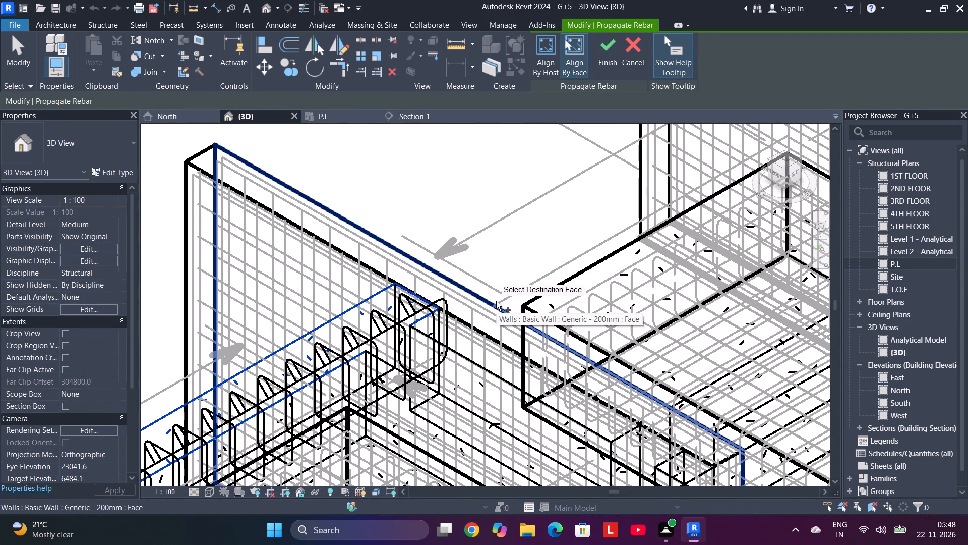
key(Escape)
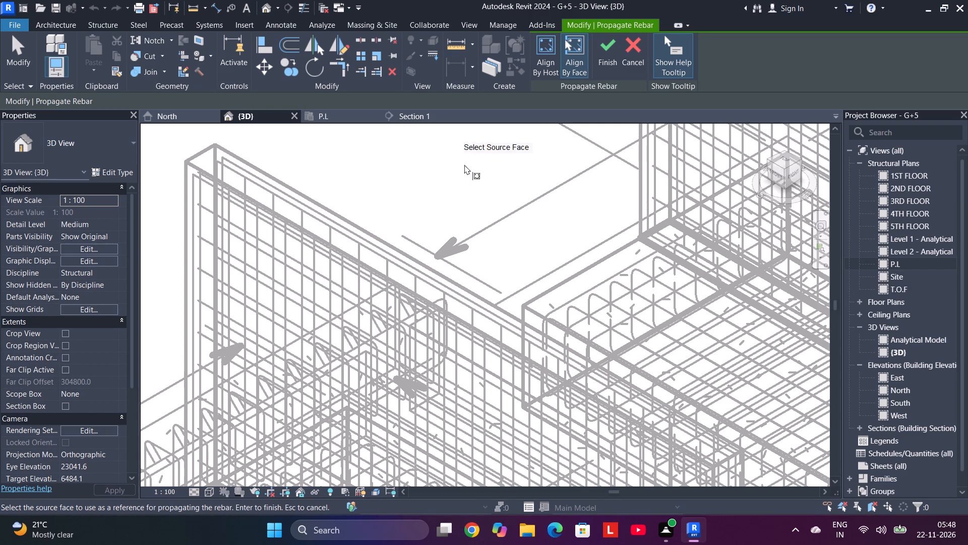
scroll(471, 172, down, 8)
middle_drag(484, 200, 473, 277)
scroll(474, 268, down, 5)
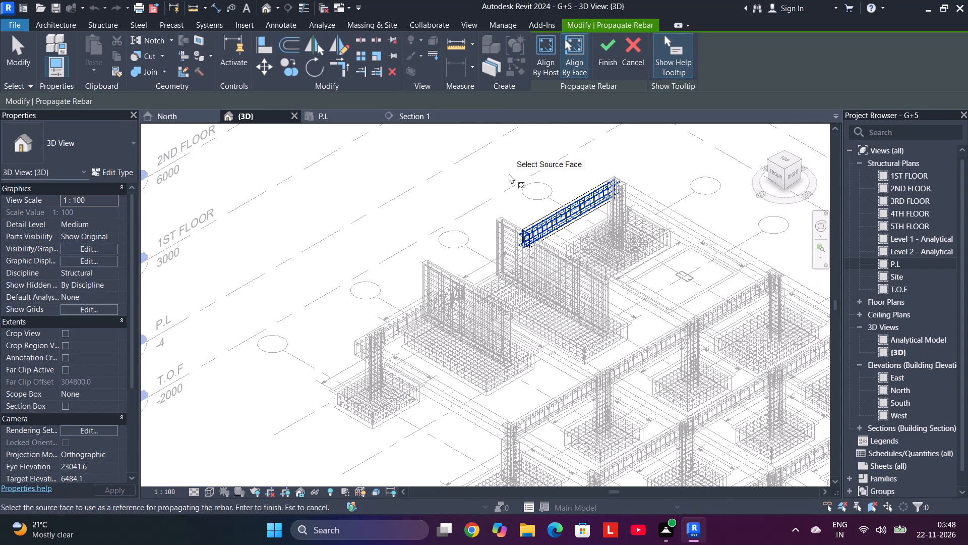
click(604, 63)
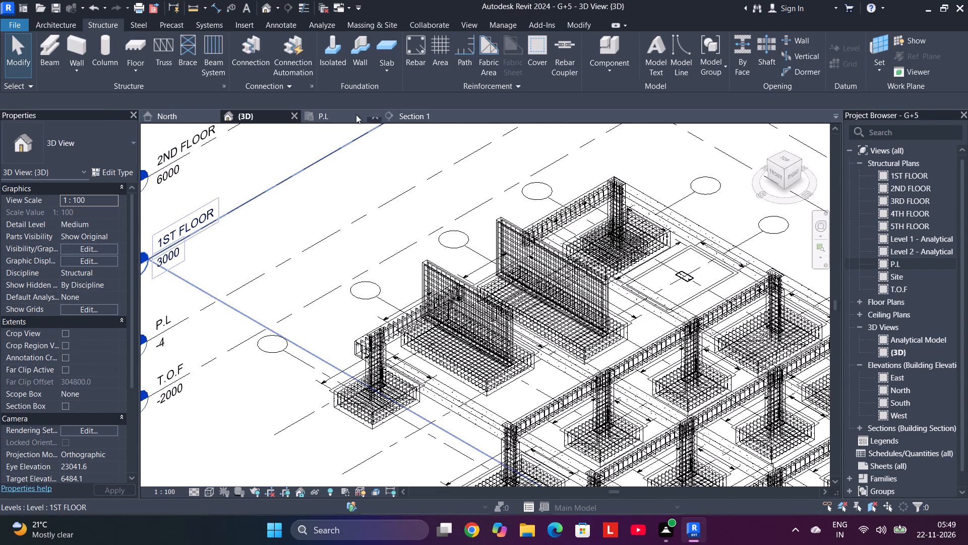
In the P.L plan, move the Section 1 line down to cut across the newly reinforced end beam and open its section view.
click(358, 118)
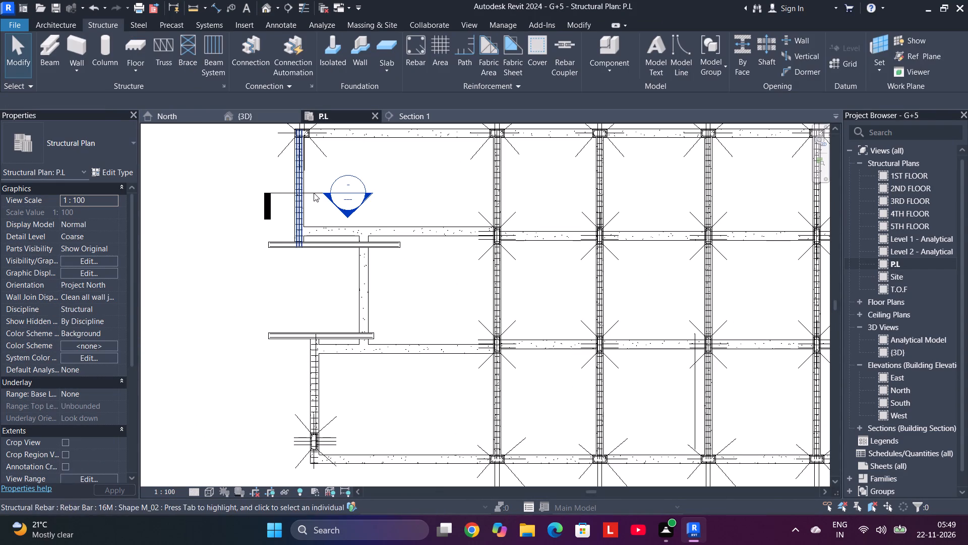
click(267, 193)
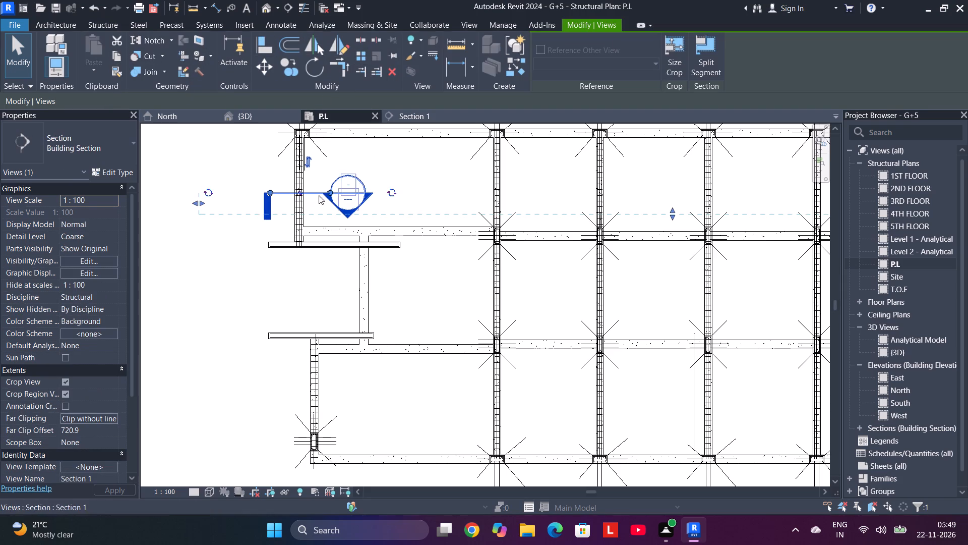
drag(361, 194, 356, 308)
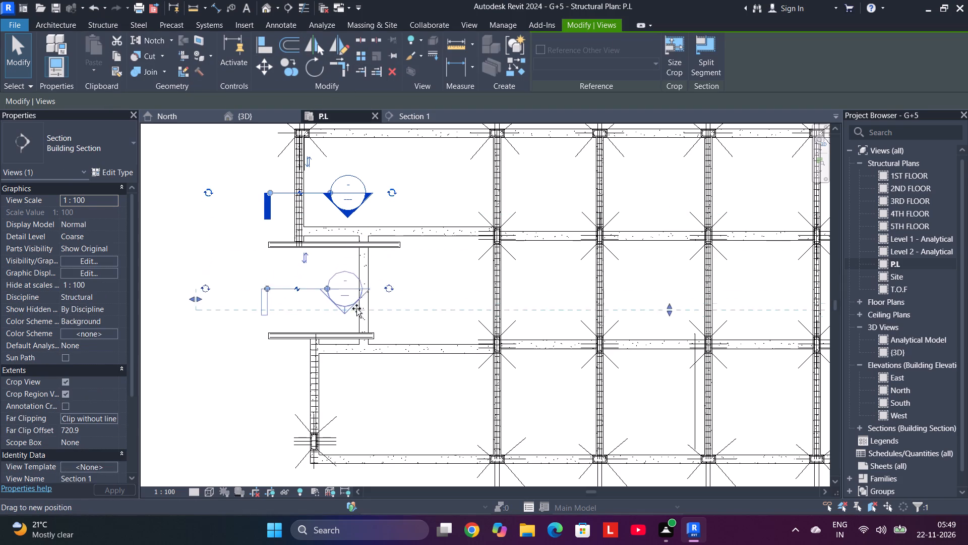
drag(356, 308, 349, 388)
right_click(349, 383)
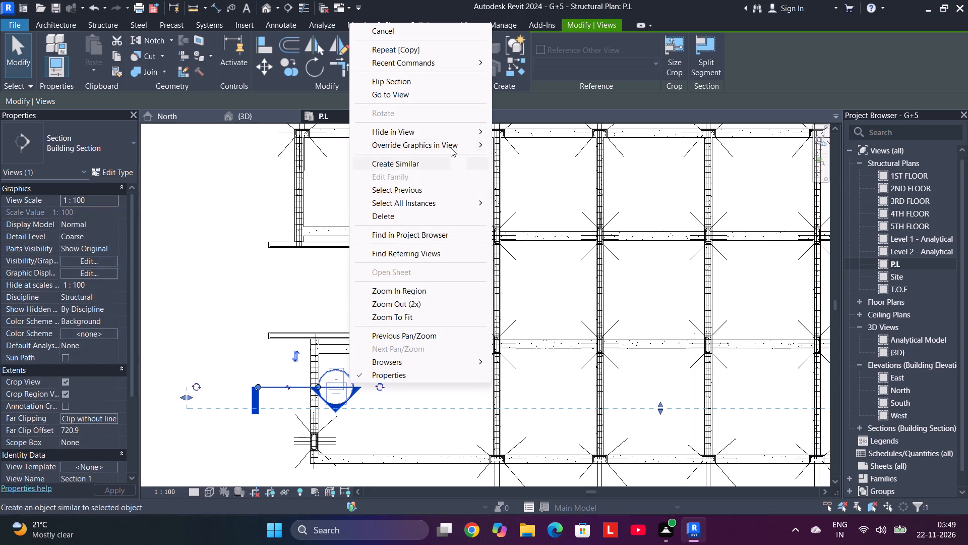
click(451, 89)
Select the bottom three-bar 16M rebar set in Section 1 and pull its far-reaching extent back to its own beam nearest the P.L level head.
scroll(343, 284, up, 4)
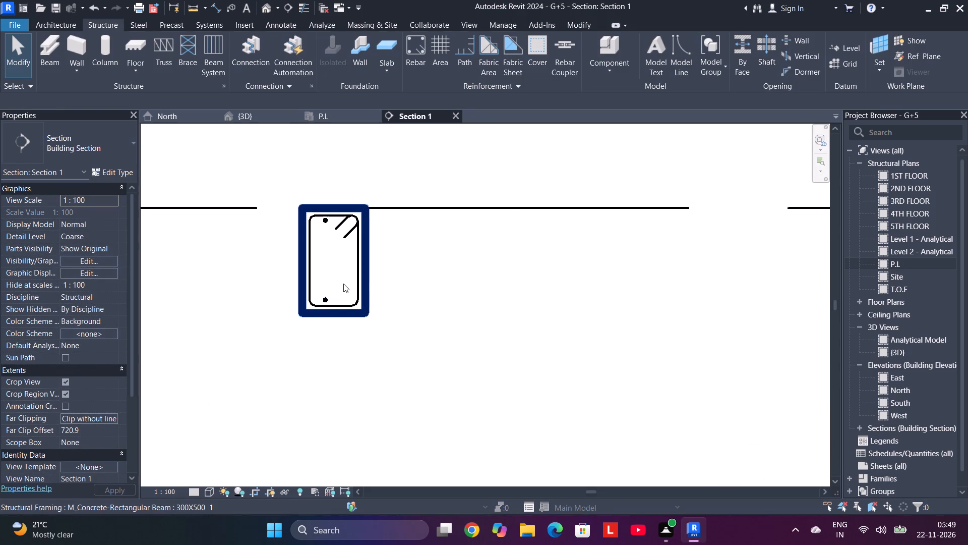
click(327, 301)
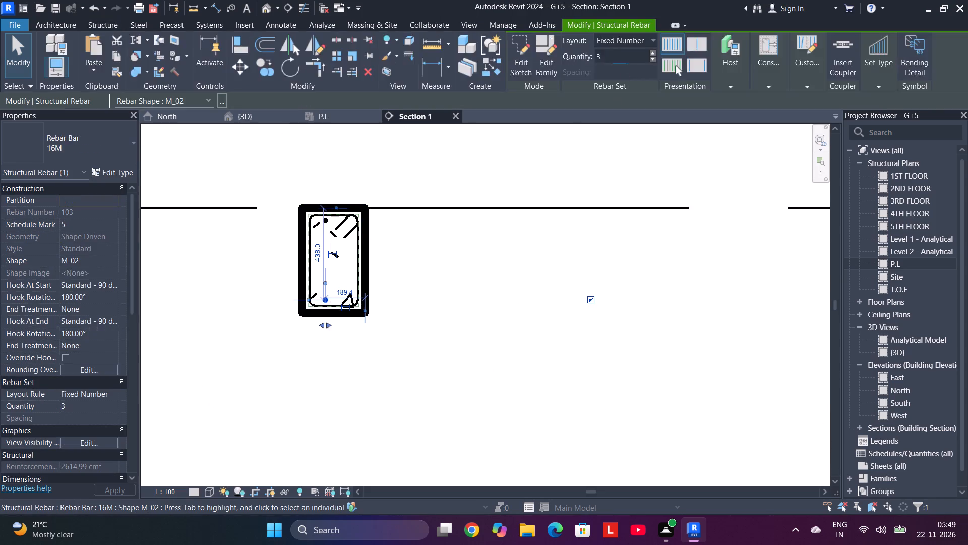
scroll(509, 295, down, 1)
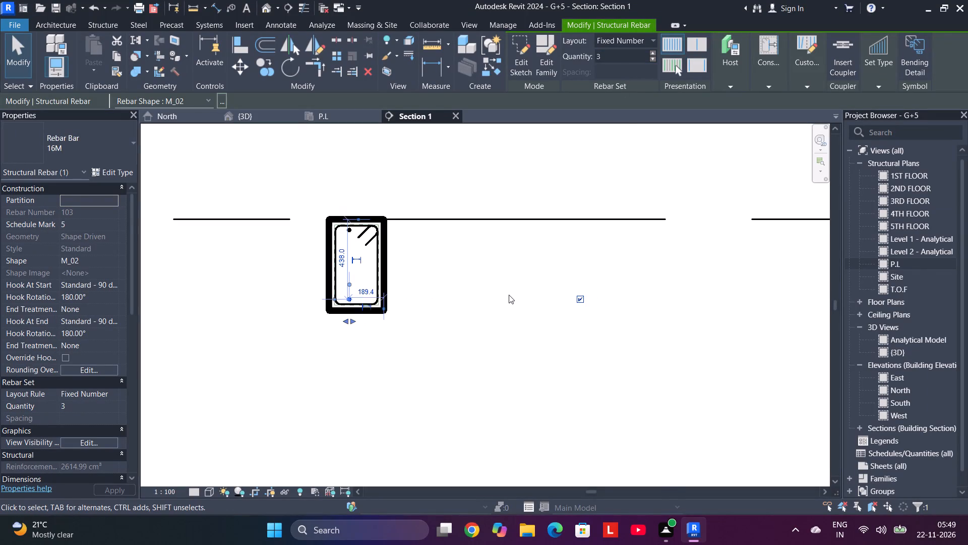
scroll(509, 295, down, 12)
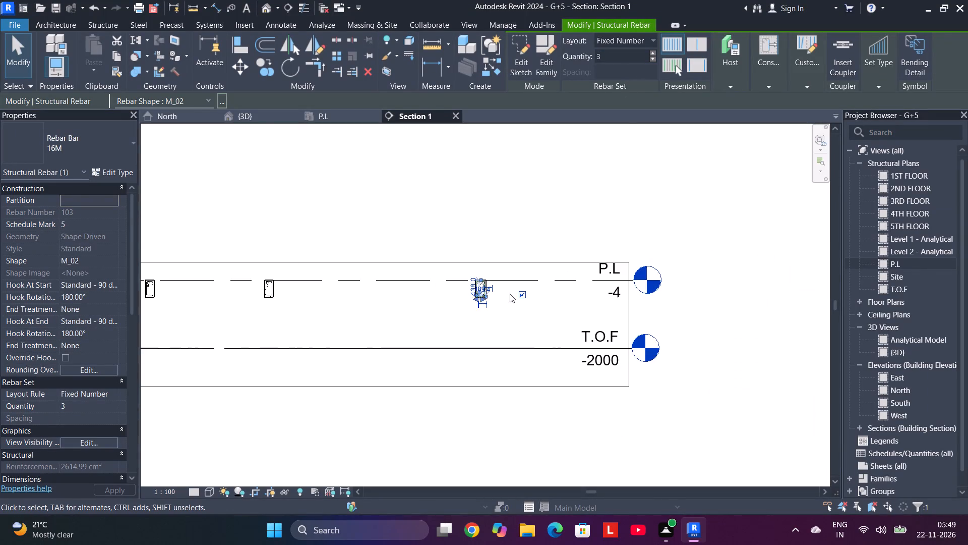
scroll(510, 294, down, 2)
middle_drag(376, 299, 471, 292)
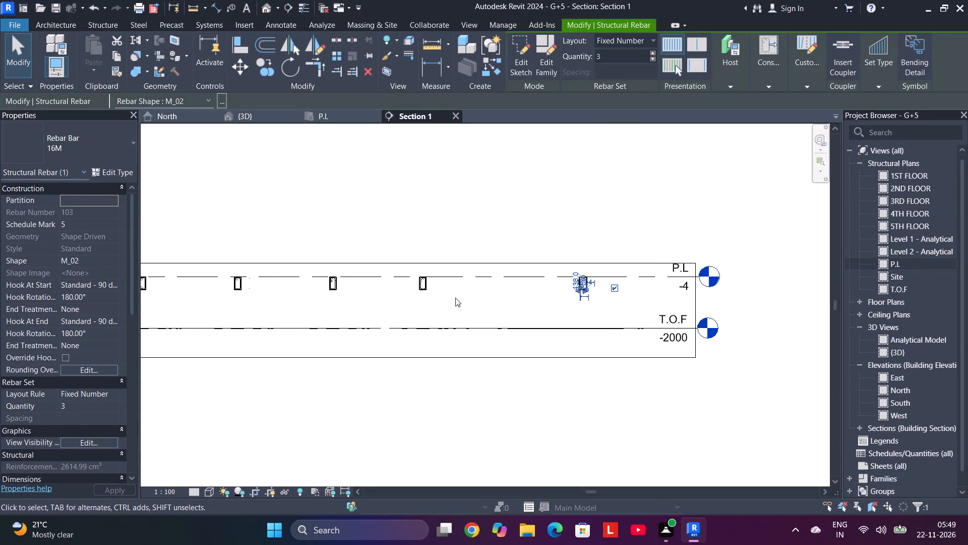
scroll(442, 303, down, 5)
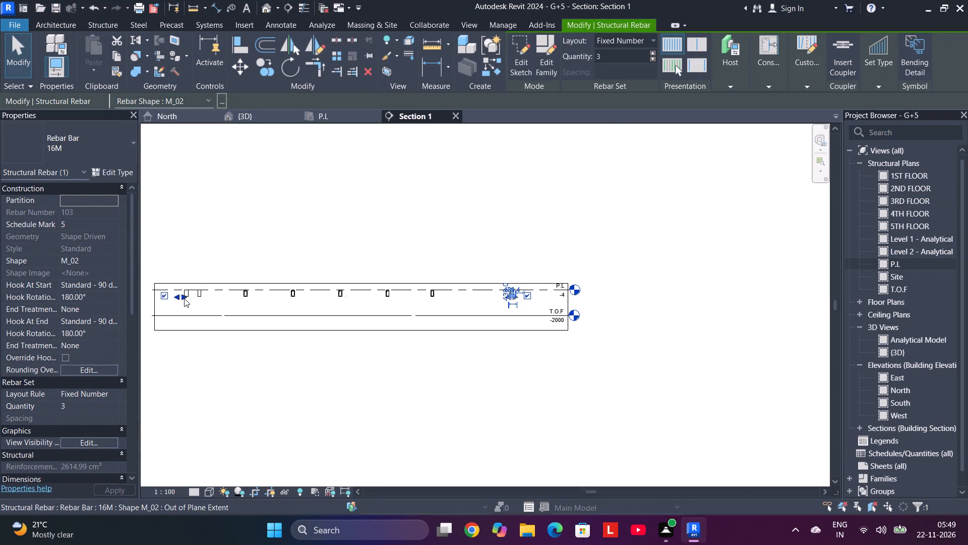
drag(184, 298, 508, 336)
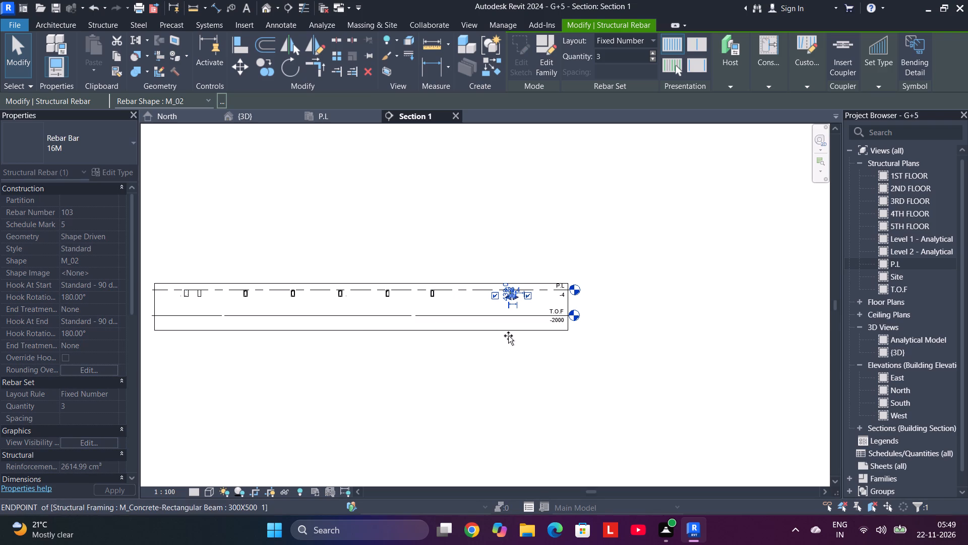
drag(508, 336, 515, 337)
Widen the bottom 16M bar set by moving its left extent to just outside the beam's left face.
scroll(526, 295, up, 8)
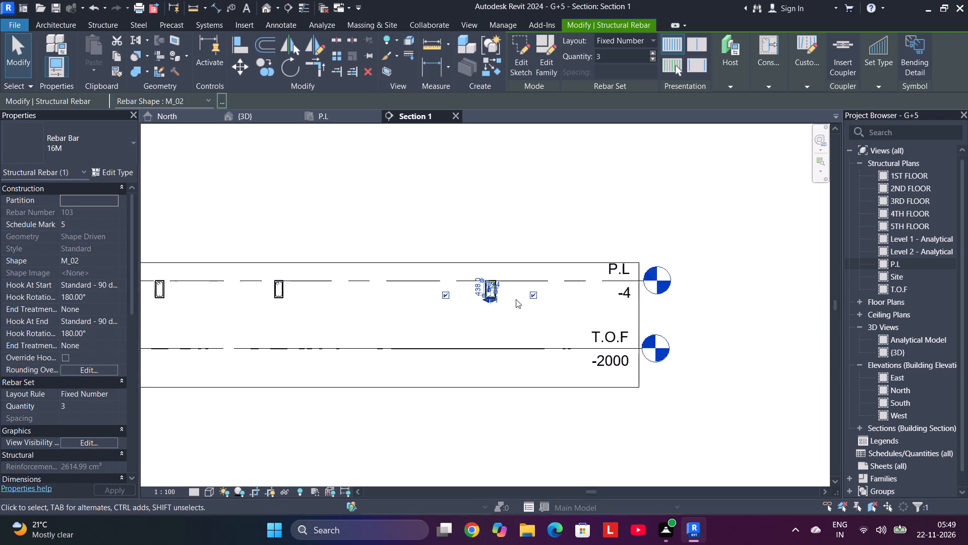
scroll(516, 299, up, 12)
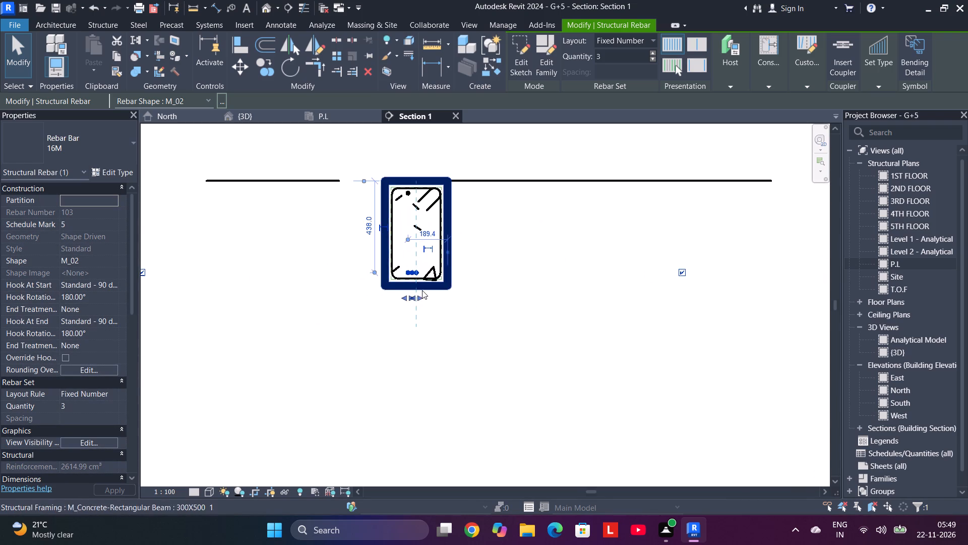
drag(403, 298, 357, 299)
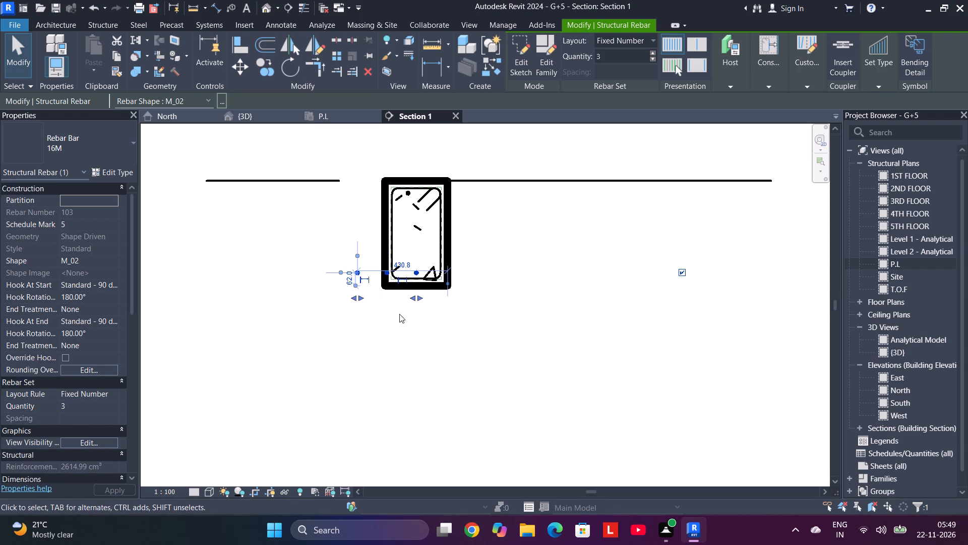
Select the top 16M bar set of the same beam and pull its far left extent back to just beside the beam.
click(409, 193)
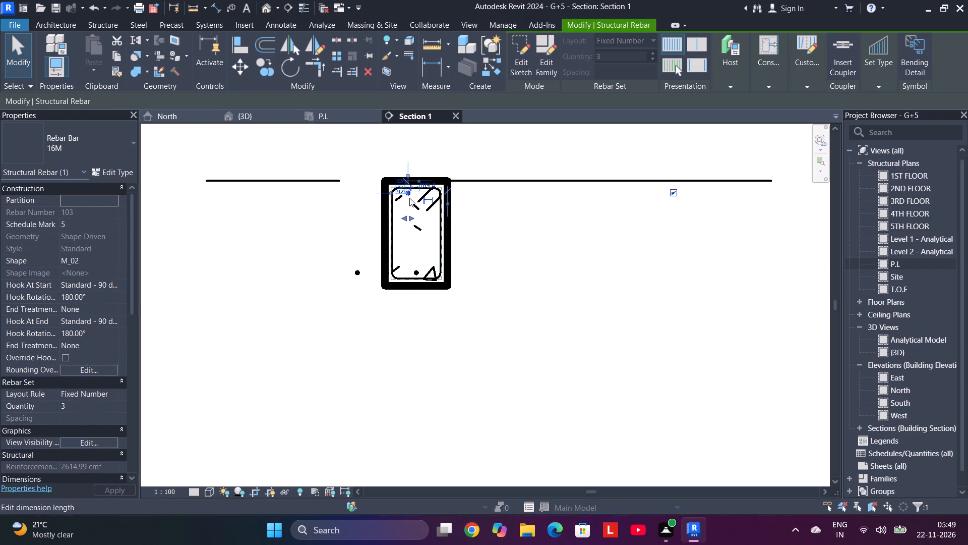
scroll(393, 252, down, 8)
scroll(450, 248, down, 3)
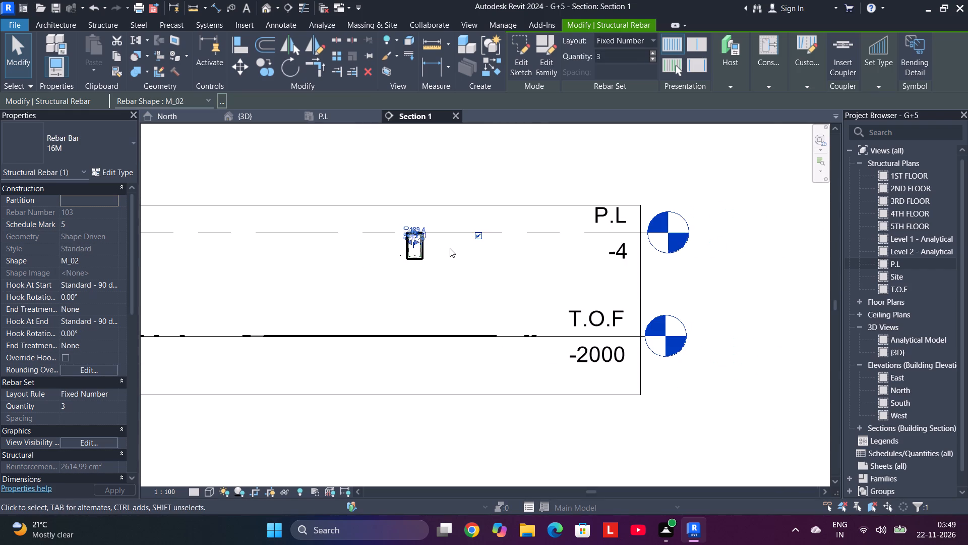
scroll(443, 250, down, 8)
scroll(401, 254, down, 5)
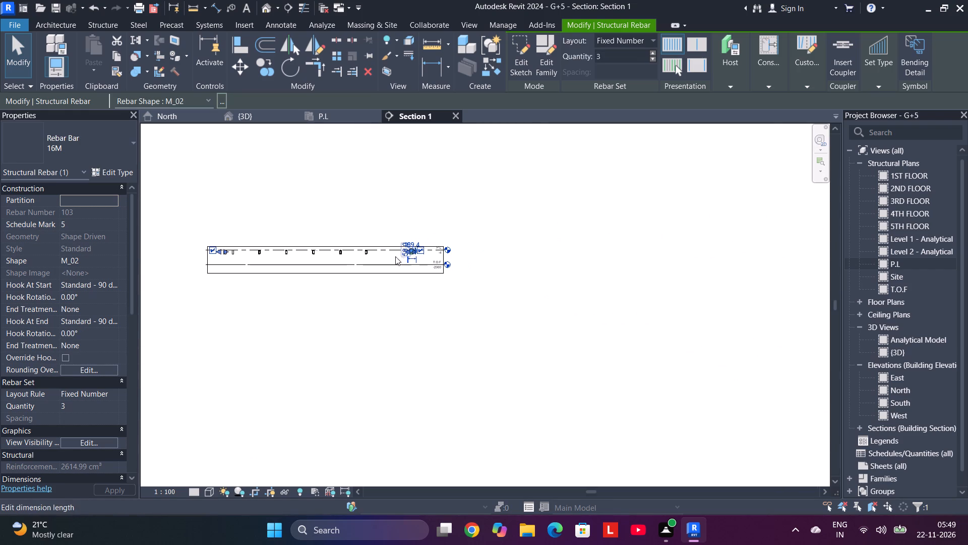
drag(223, 253, 387, 266)
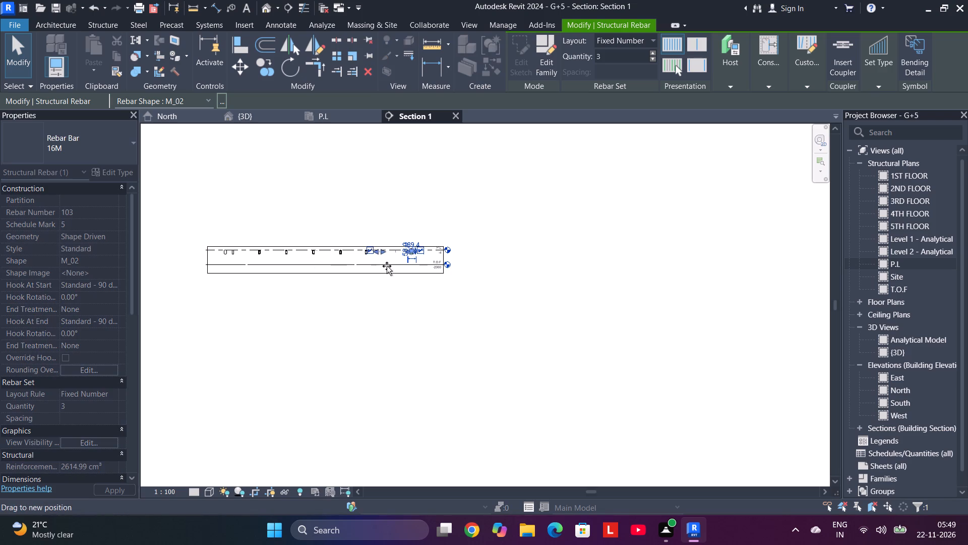
drag(387, 266, 389, 266)
scroll(412, 258, up, 10)
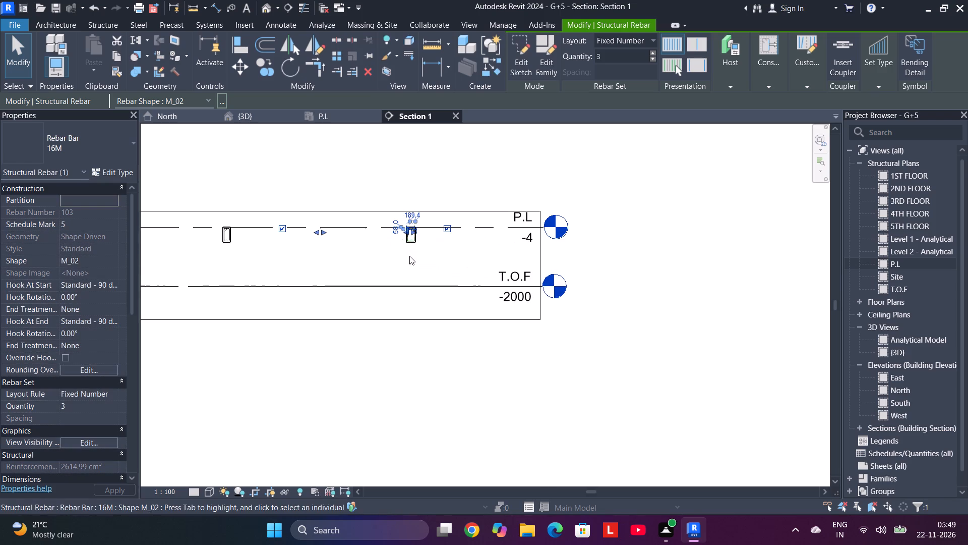
scroll(356, 231, up, 8)
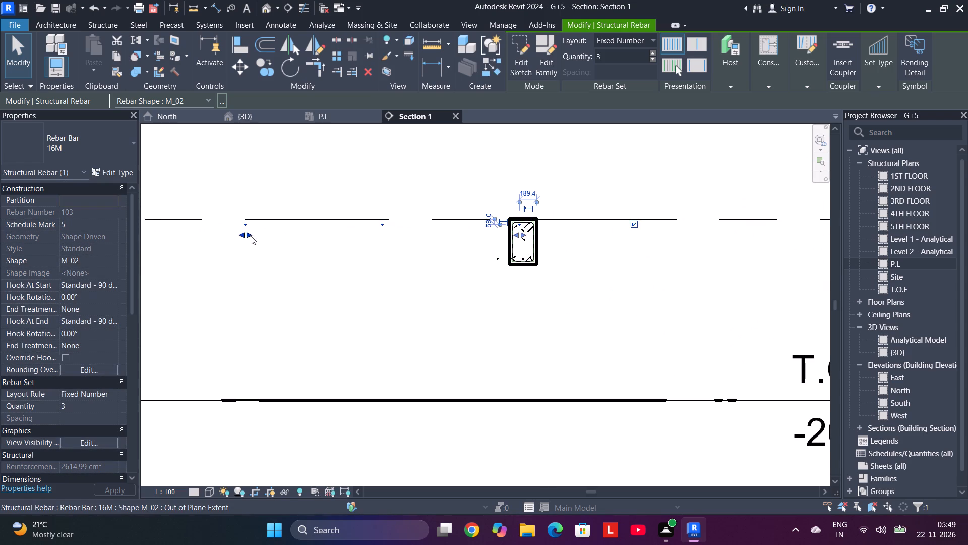
drag(248, 236, 456, 246)
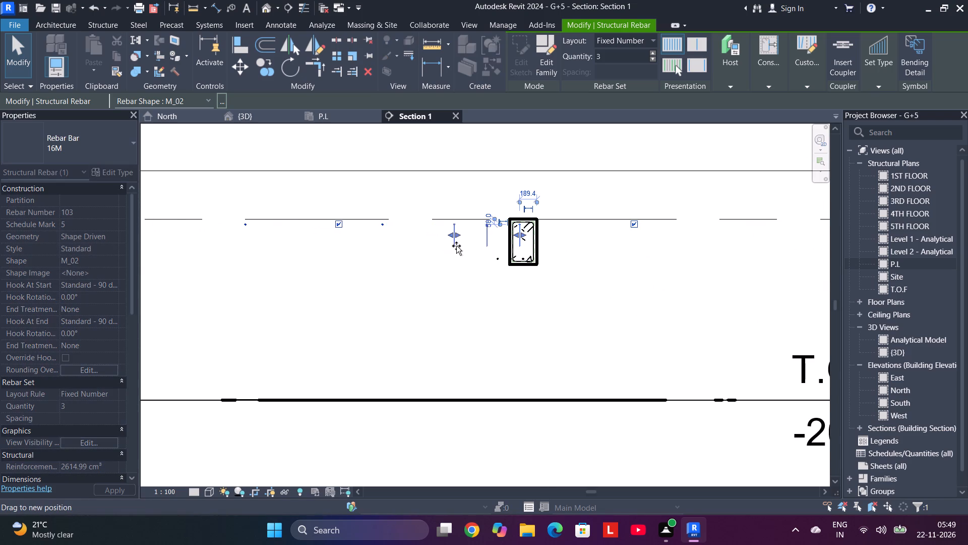
drag(456, 246, 470, 249)
scroll(526, 247, up, 7)
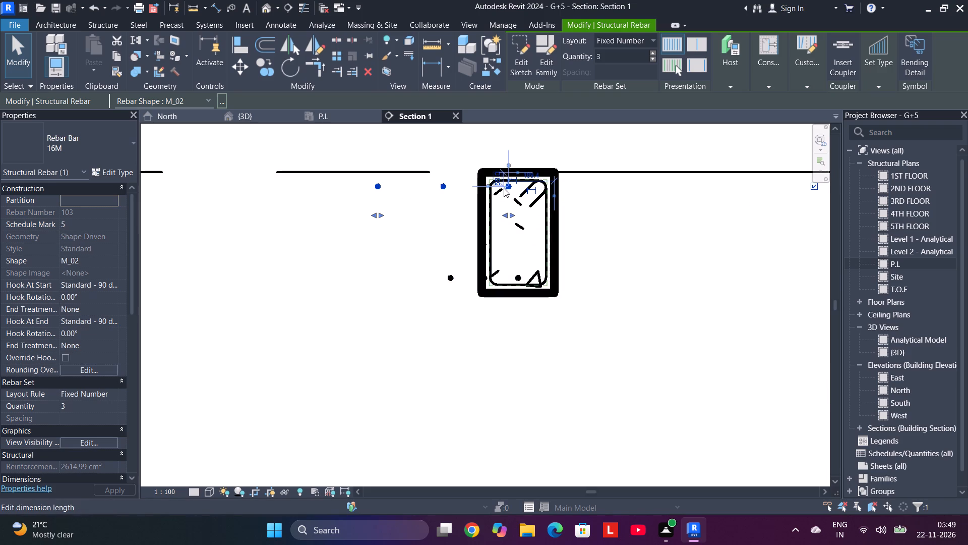
Nudge the top 16M bar set right until its rightmost bar sits in the stirrup's upper-right corner.
key(Right)
key(Right)
key(Right)
key(Right)
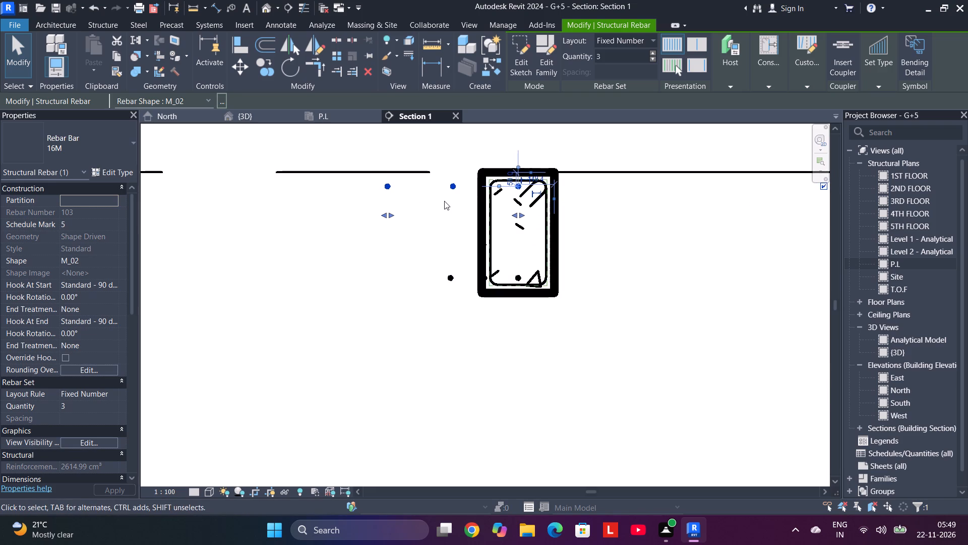
key(Right)
key(Right)
key(Right)
key(Right)
key(Right)
key(Right)
key(Right)
key(Right)
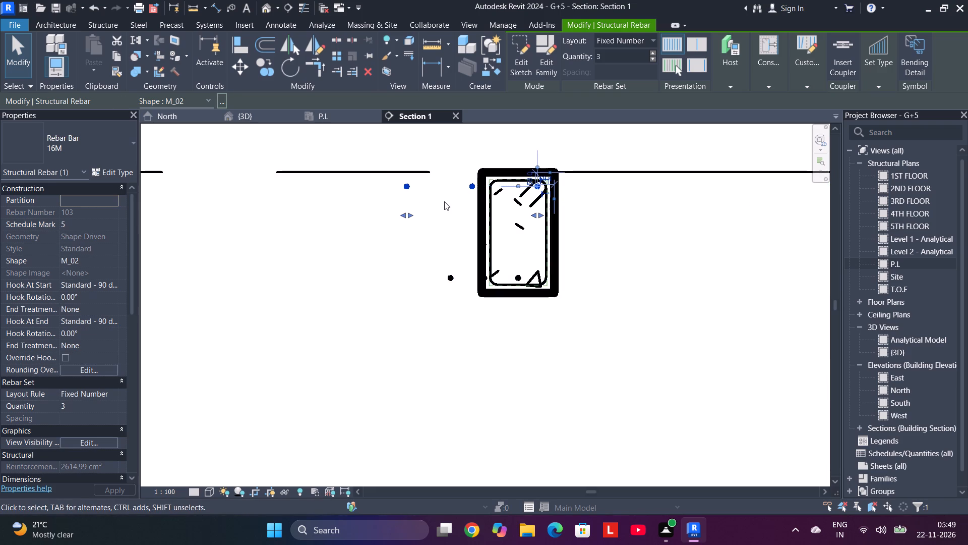
key(Right)
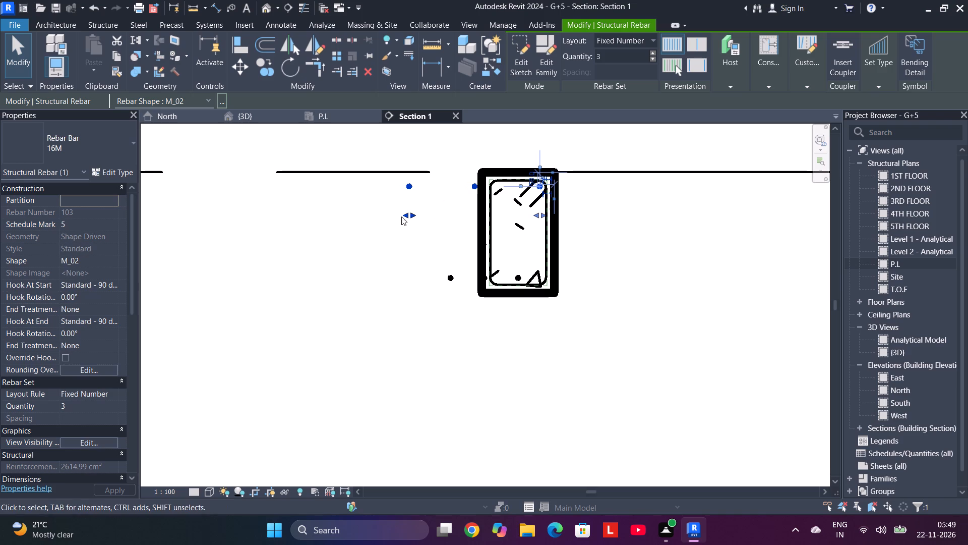
Bring the top set's left extent to the stirrup's inner left side so its three bars spread across the beam.
drag(406, 215, 493, 206)
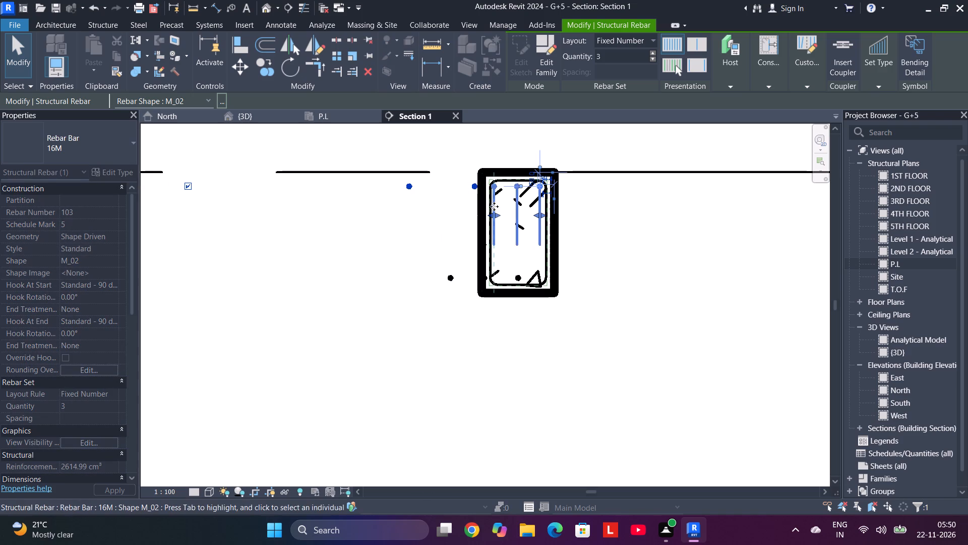
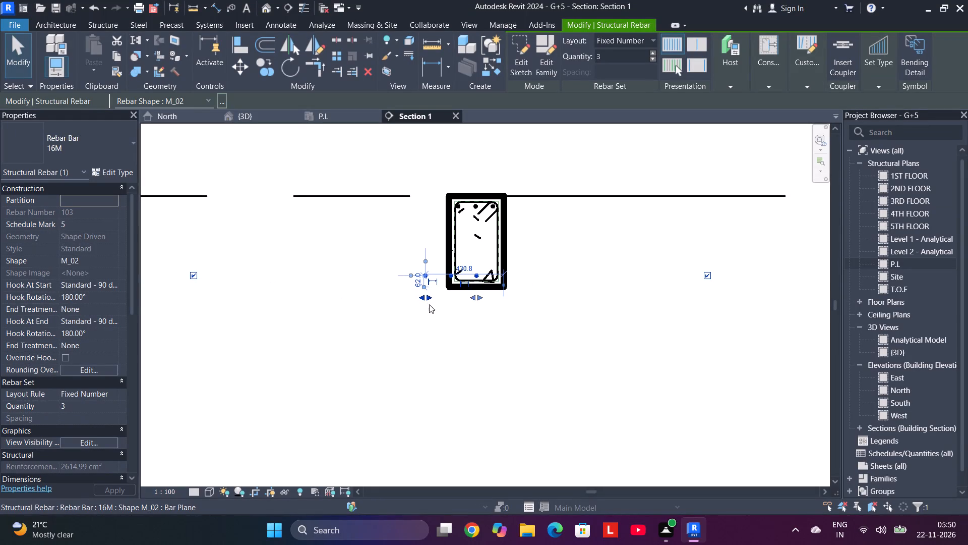
Spread the bottom 16M bar set across the beam, bringing its left and right extents to the stirrup's inner sides.
drag(433, 300, 460, 304)
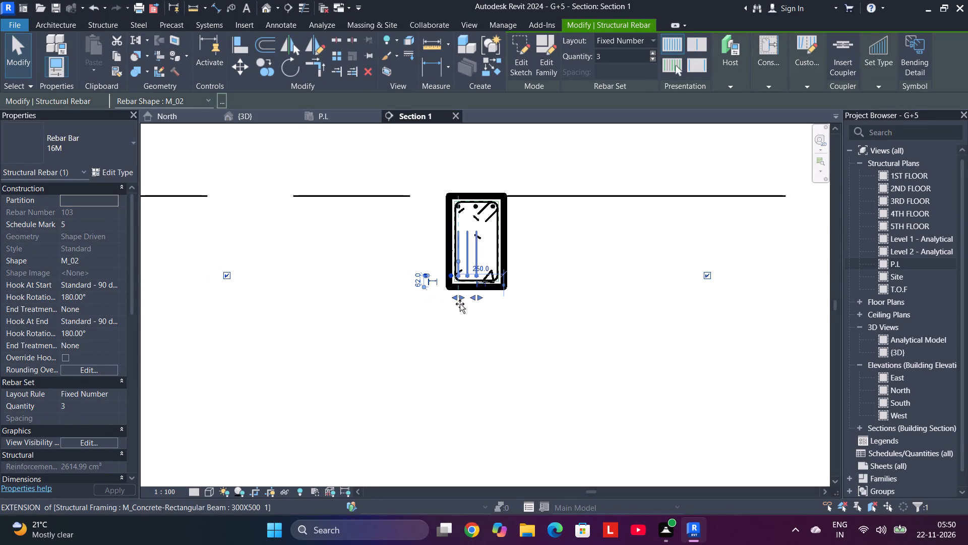
drag(460, 304, 463, 304)
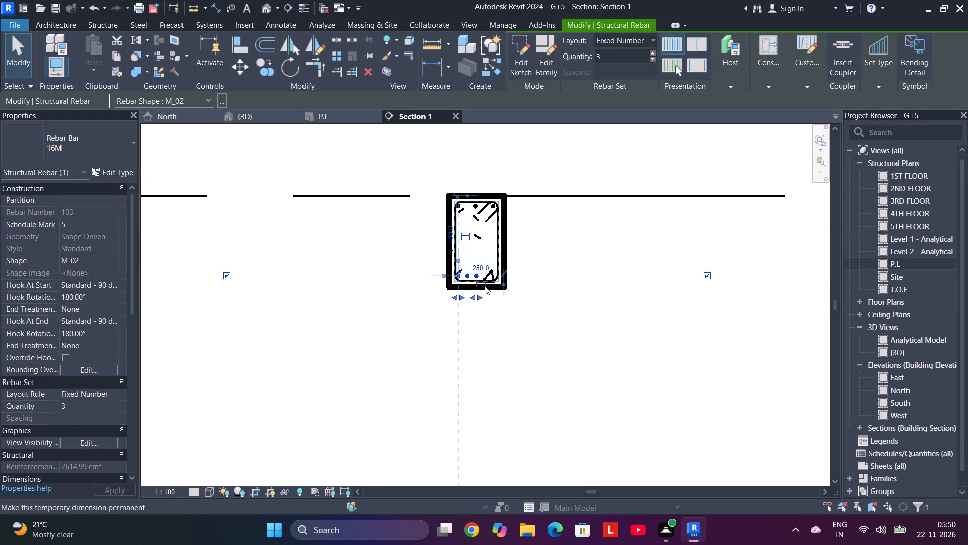
scroll(485, 286, up, 5)
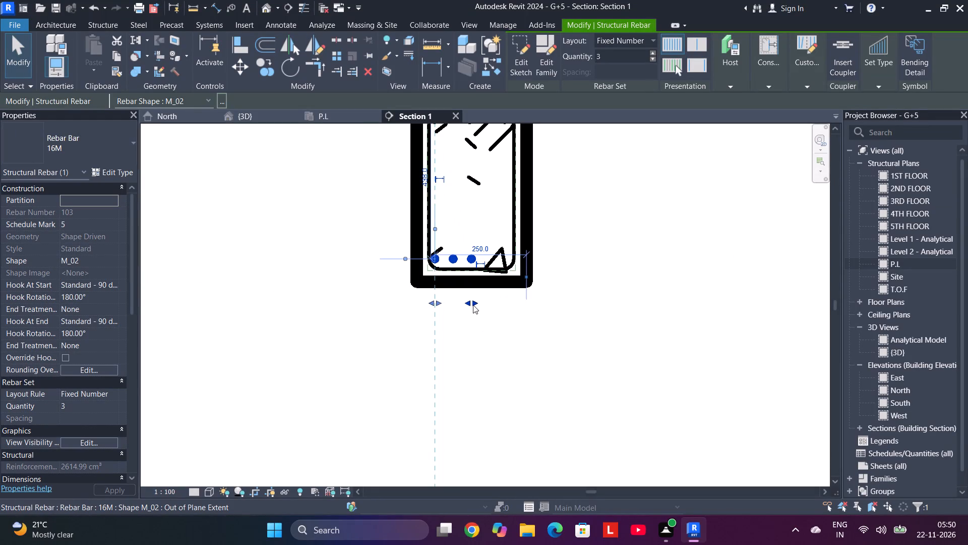
drag(473, 304, 506, 306)
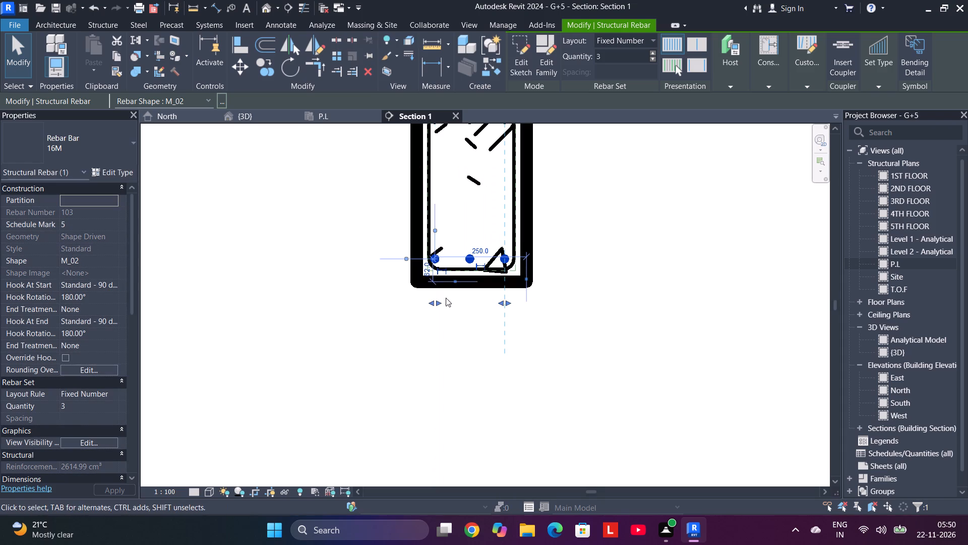
Nudge the bottom 16M set's left extent slightly inward so its end bar sits in the stirrup's lower-left corner.
click(440, 302)
scroll(439, 302, down, 4)
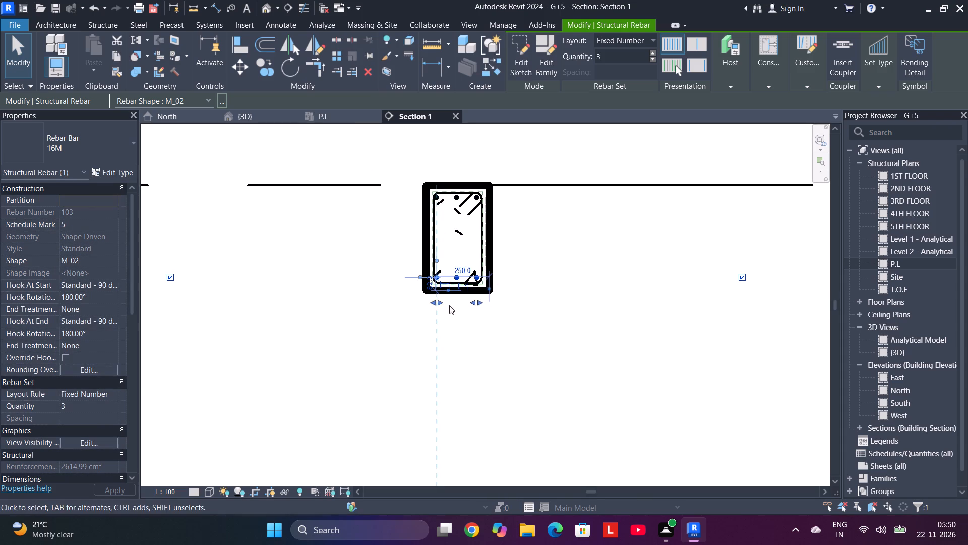
drag(442, 301, 443, 301)
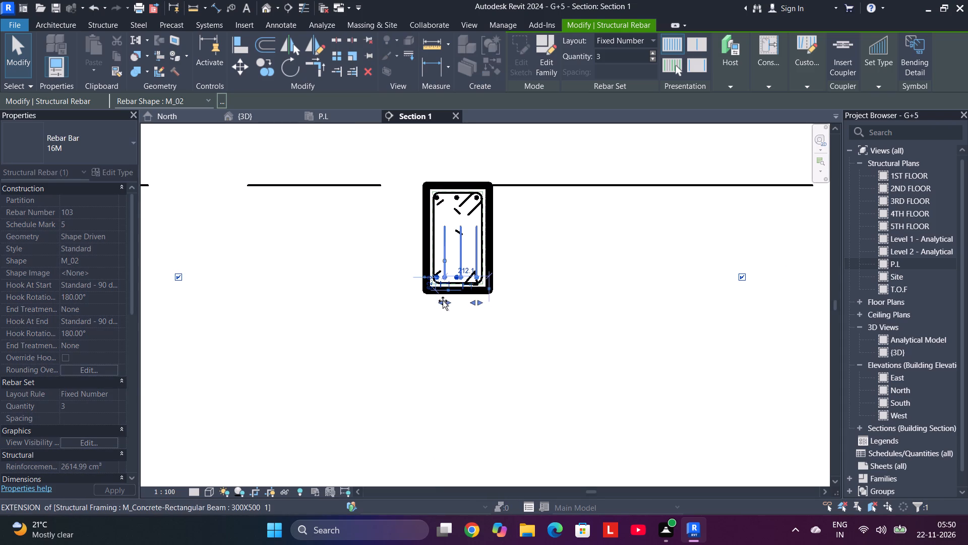
drag(443, 301, 440, 308)
scroll(440, 307, up, 5)
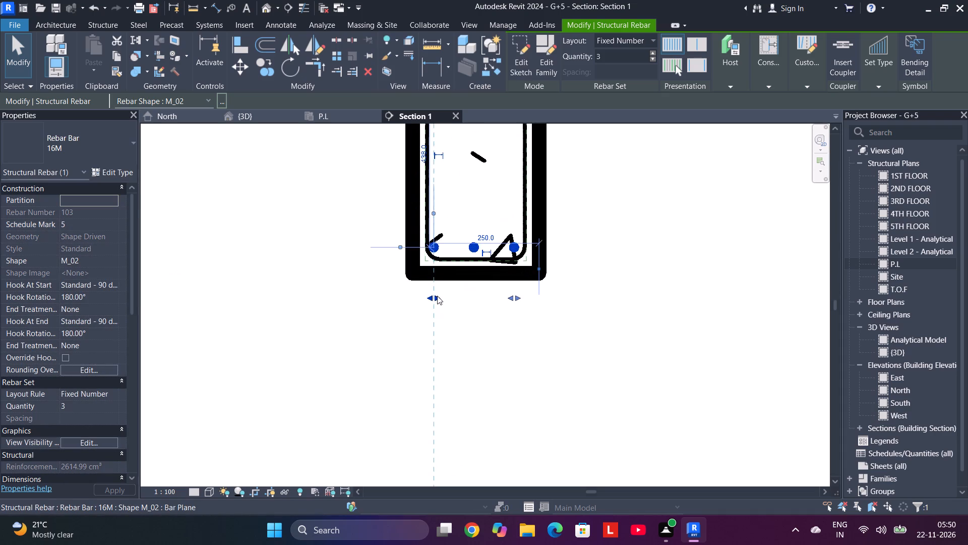
scroll(437, 296, up, 3)
click(437, 296)
scroll(445, 281, down, 2)
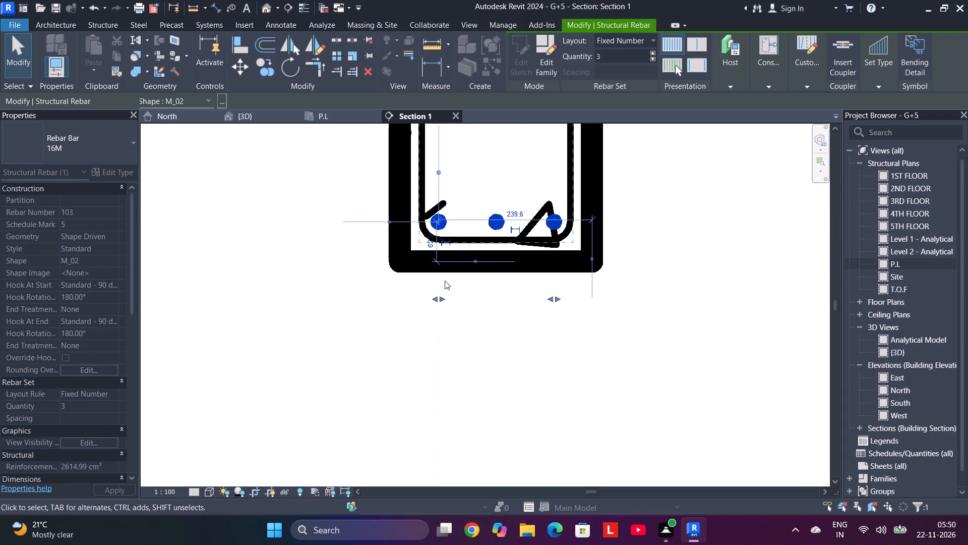
scroll(445, 281, down, 4)
Select the top 16M bar set and nudge its left extent inward to line up with the bottom set's left bar.
click(441, 148)
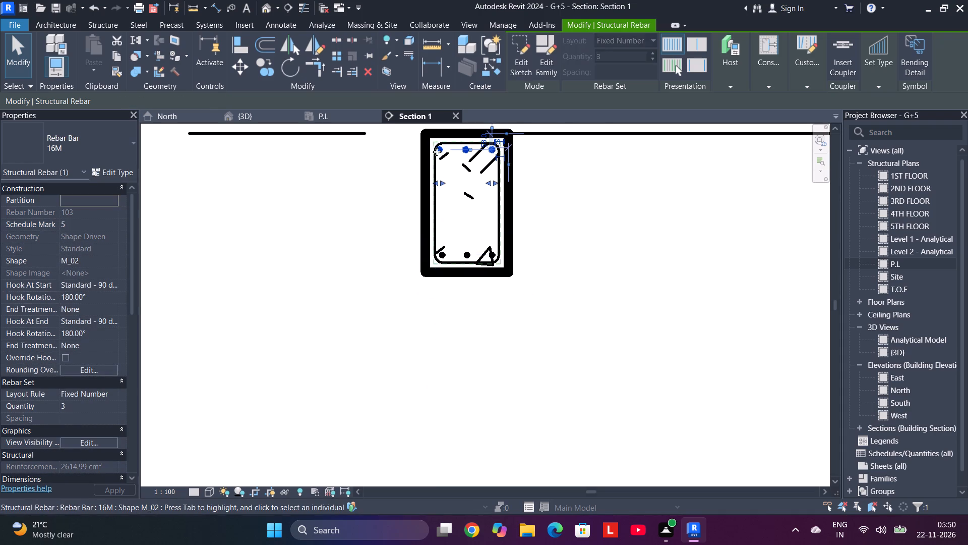
drag(440, 180, 442, 180)
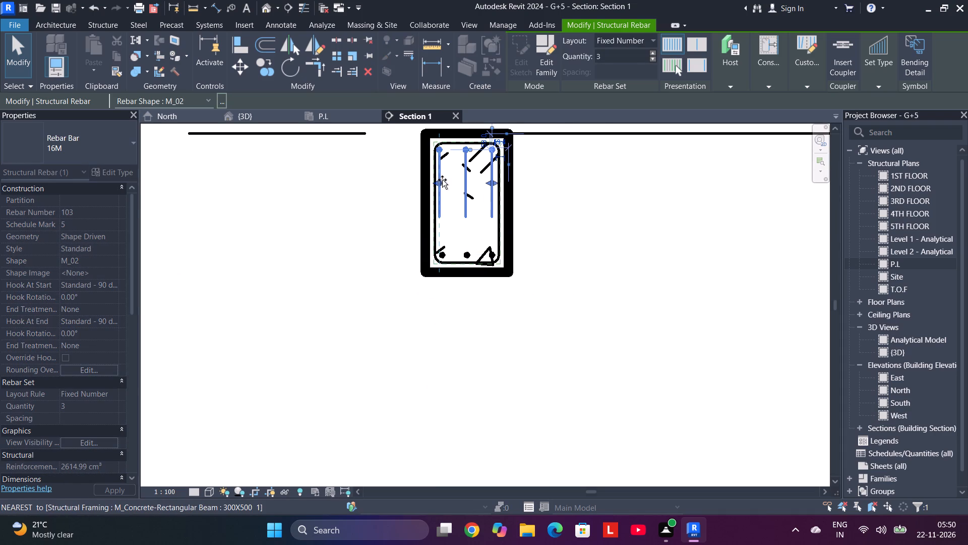
drag(442, 180, 446, 181)
scroll(589, 256, down, 4)
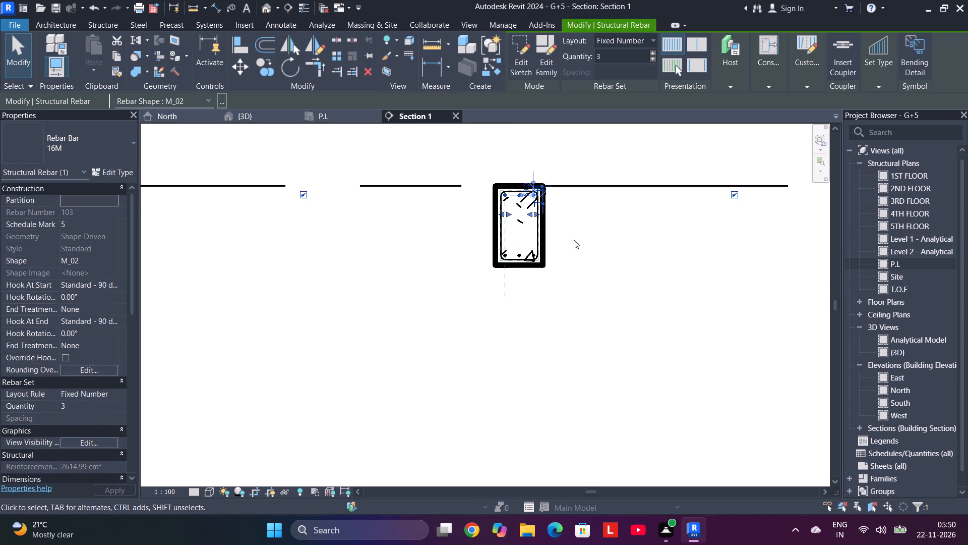
key(Escape)
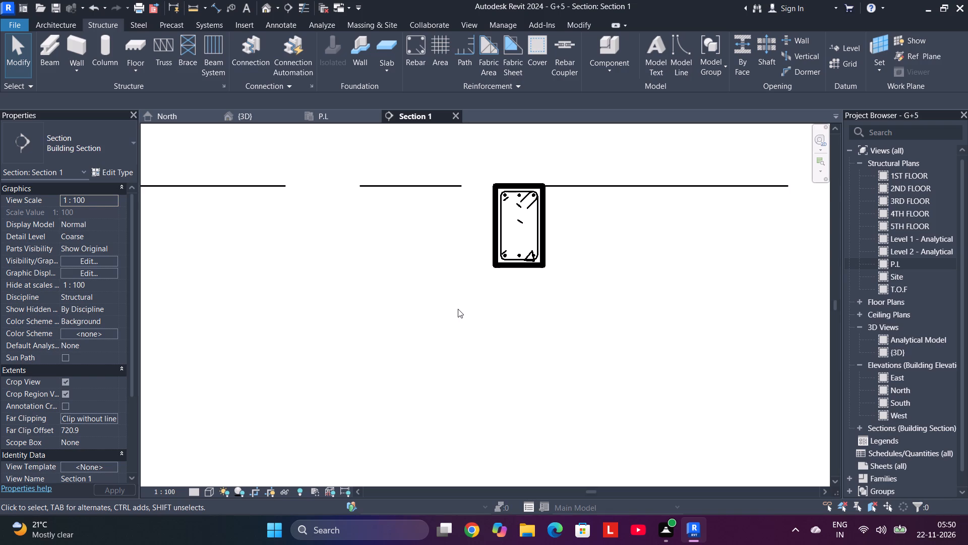
Examine the row of plinth-level beams in Section 1 to check the reinforcement placed in each.
scroll(458, 309, down, 14)
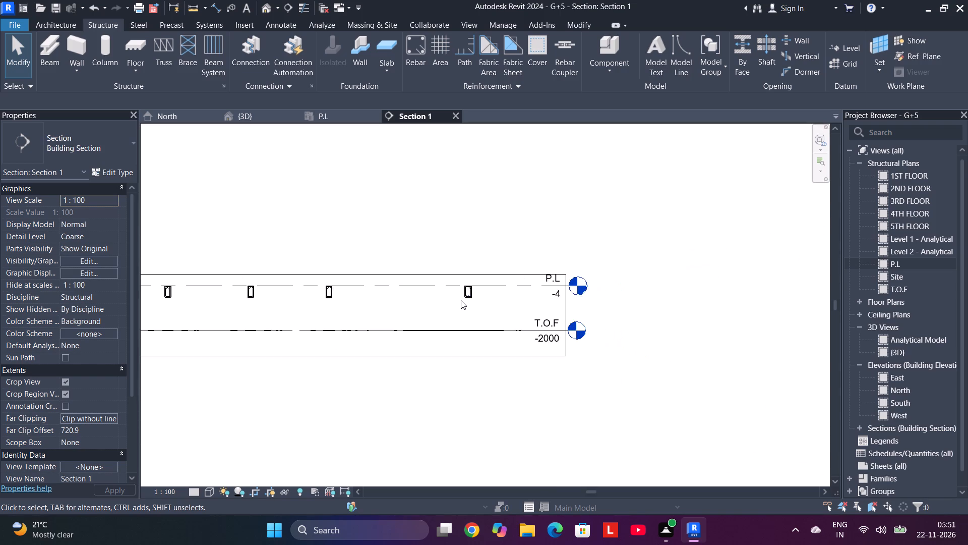
scroll(461, 300, up, 6)
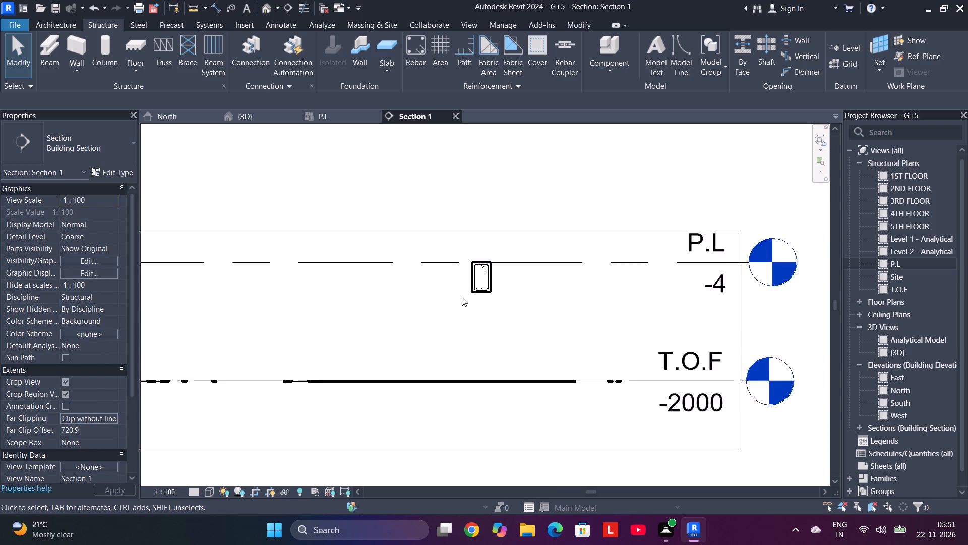
scroll(462, 297, up, 3)
scroll(462, 297, down, 8)
scroll(304, 306, up, 3)
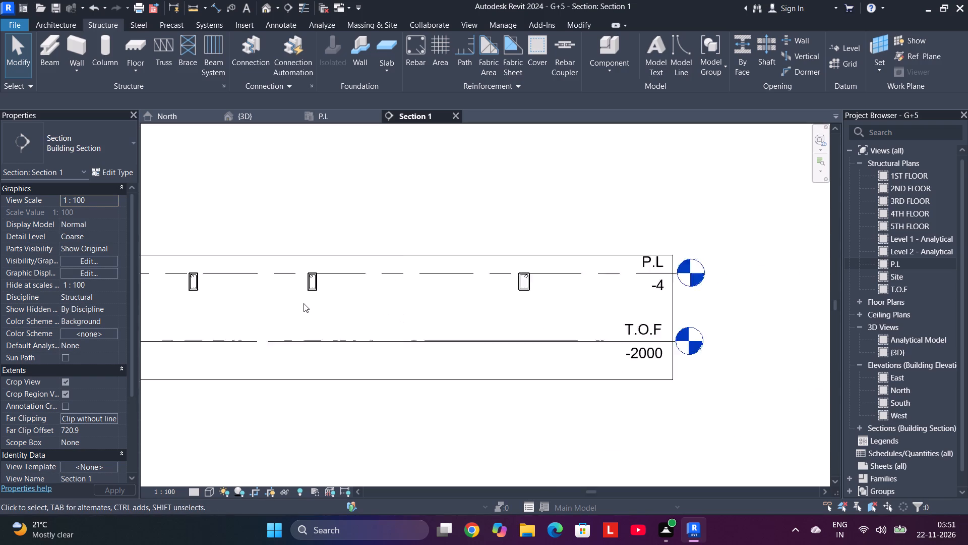
scroll(304, 303, up, 2)
Examine the P.L structural plan for beams still without reinforcement, including the short vertical beam between the two walls.
click(312, 112)
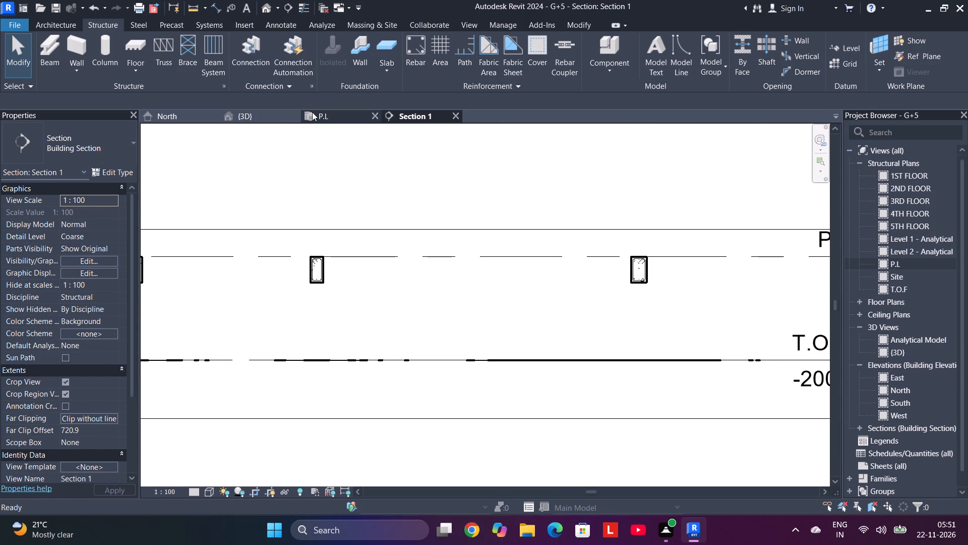
scroll(365, 317, down, 6)
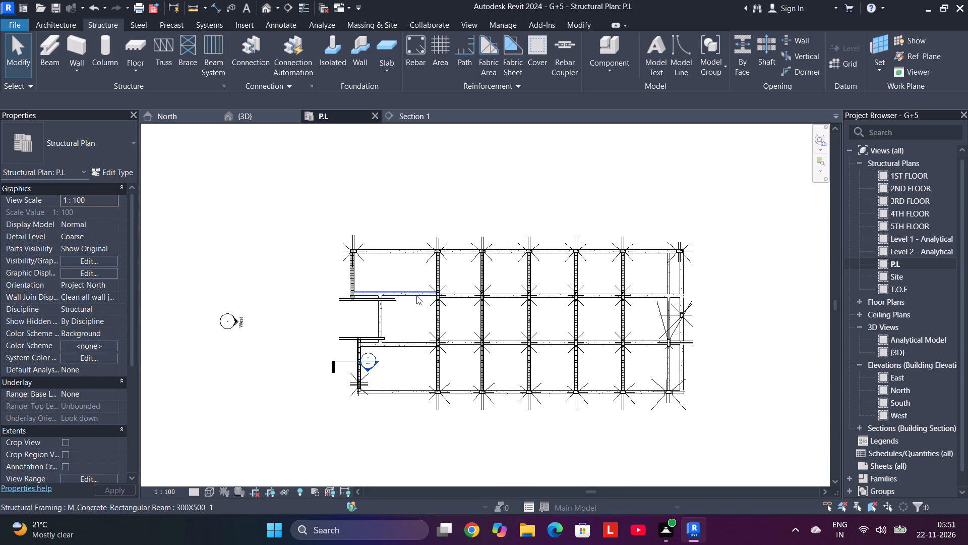
scroll(401, 260, up, 6)
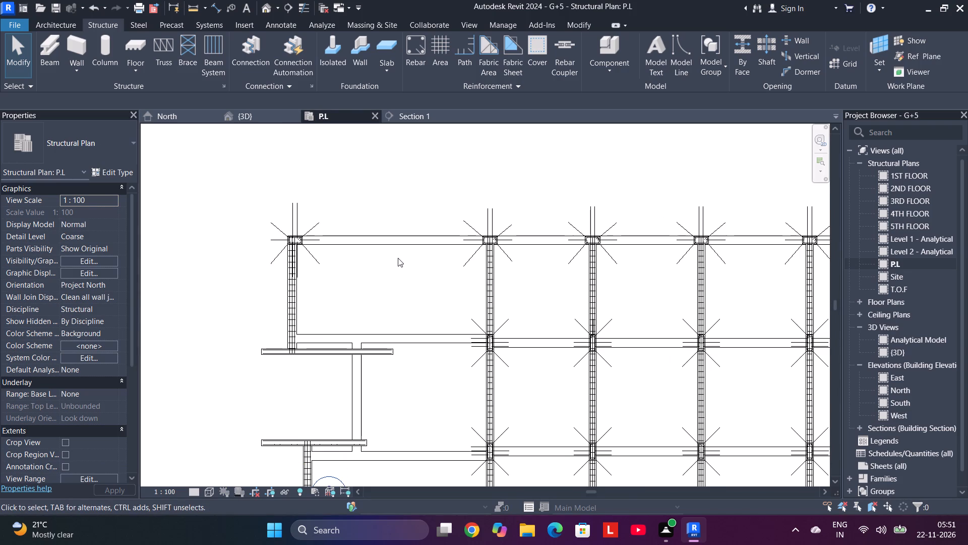
scroll(401, 251, down, 6)
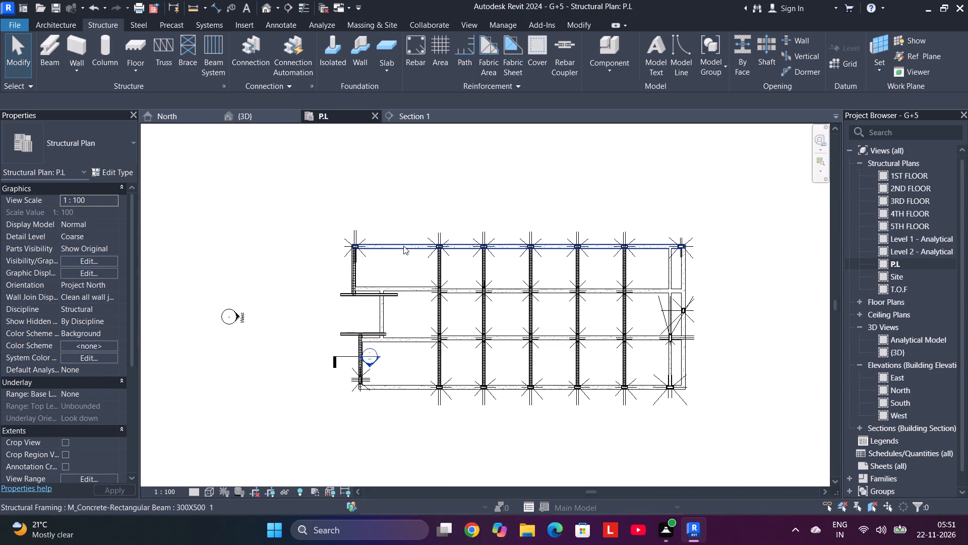
scroll(406, 249, up, 5)
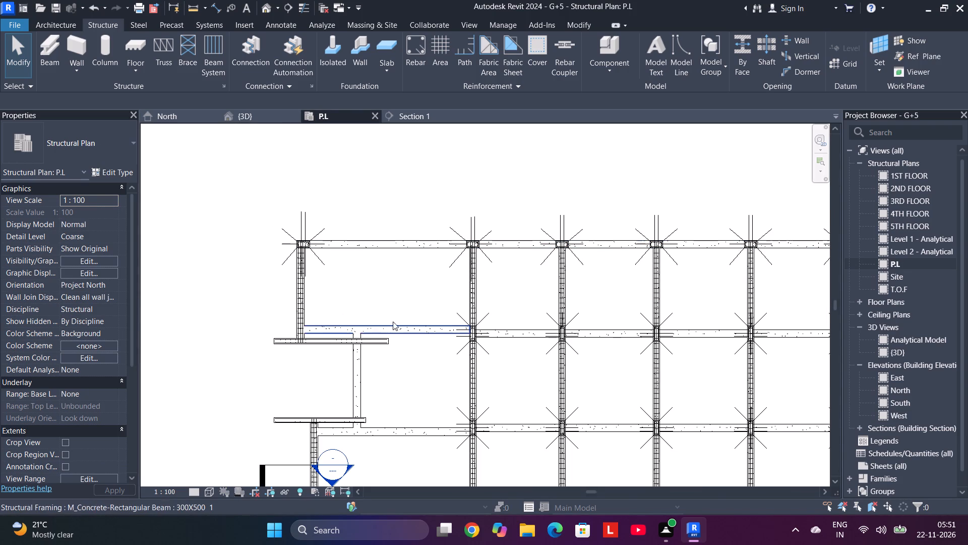
middle_drag(420, 335, 394, 264)
drag(414, 310, 394, 264)
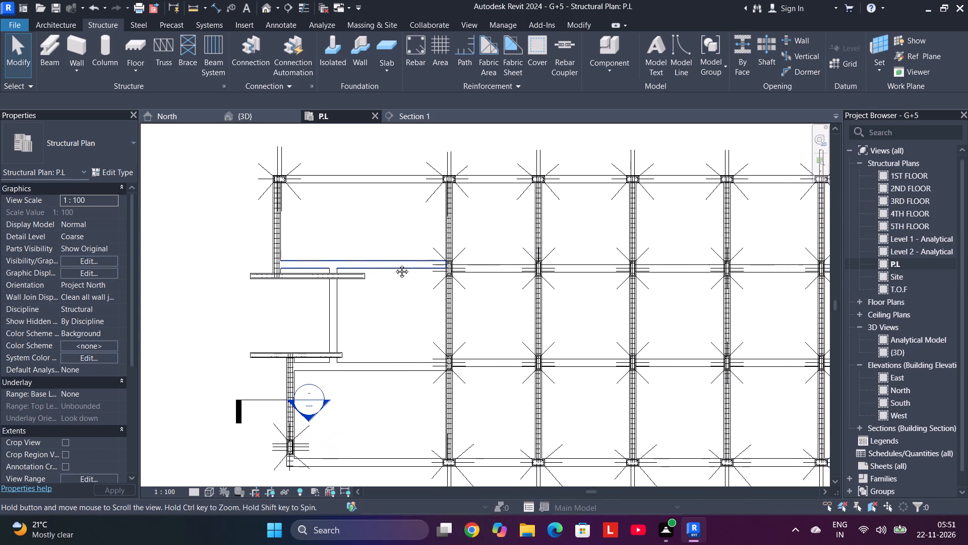
middle_drag(394, 264, 393, 260)
drag(394, 264, 402, 238)
middle_drag(405, 235, 362, 141)
scroll(403, 228, up, 1)
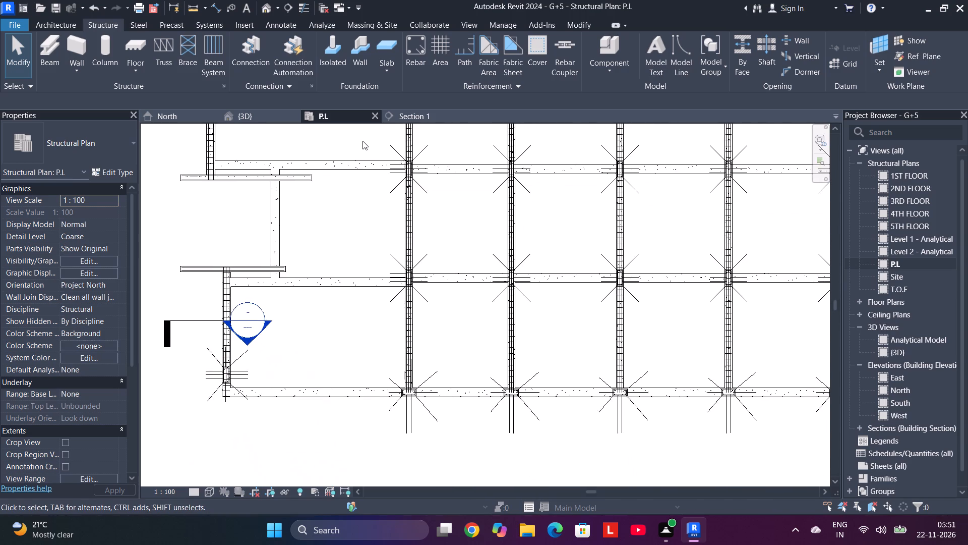
scroll(362, 141, down, 1)
middle_drag(364, 141, 375, 185)
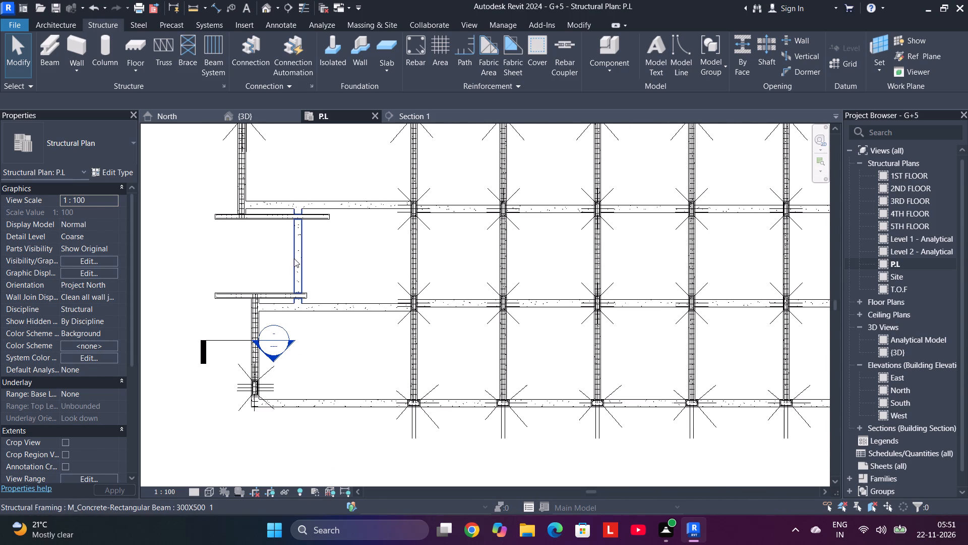
click(295, 258)
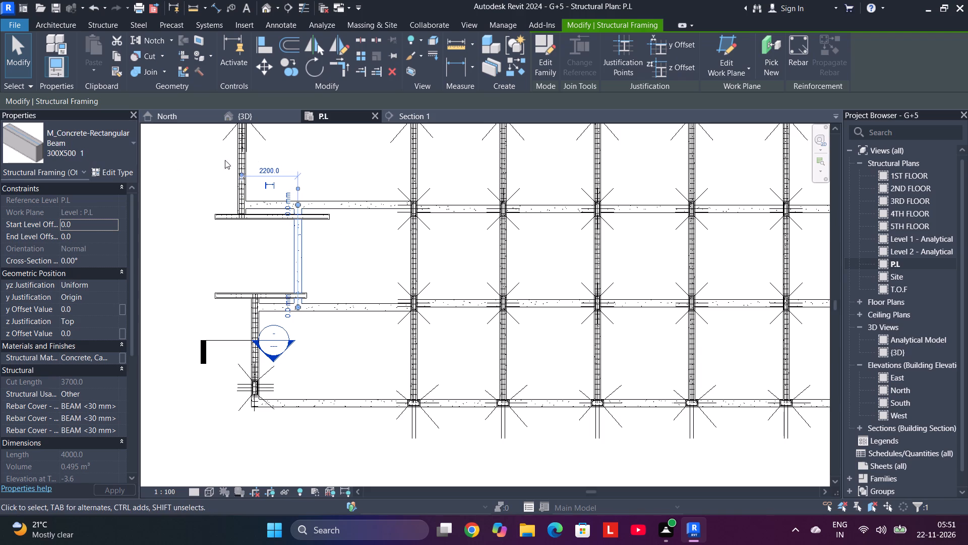
click(313, 153)
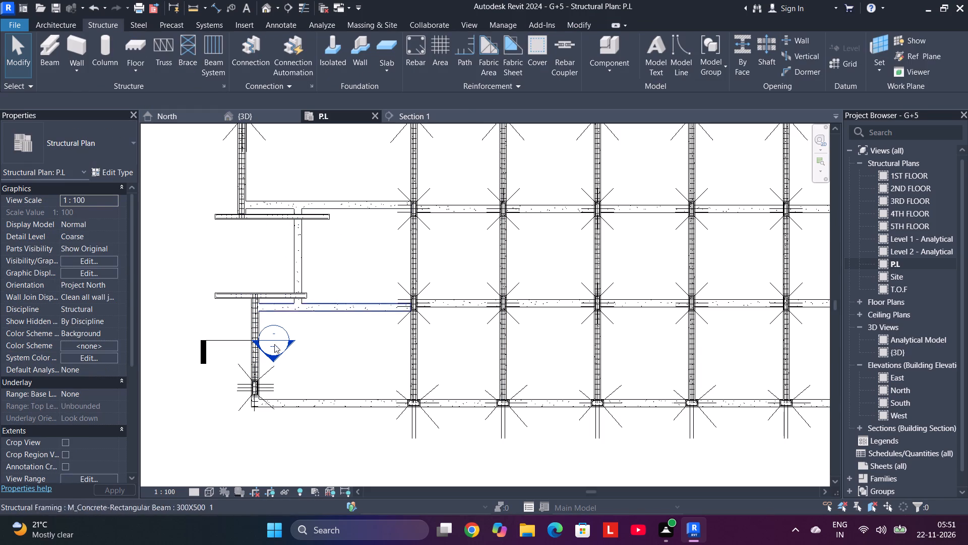
click(202, 345)
click(340, 232)
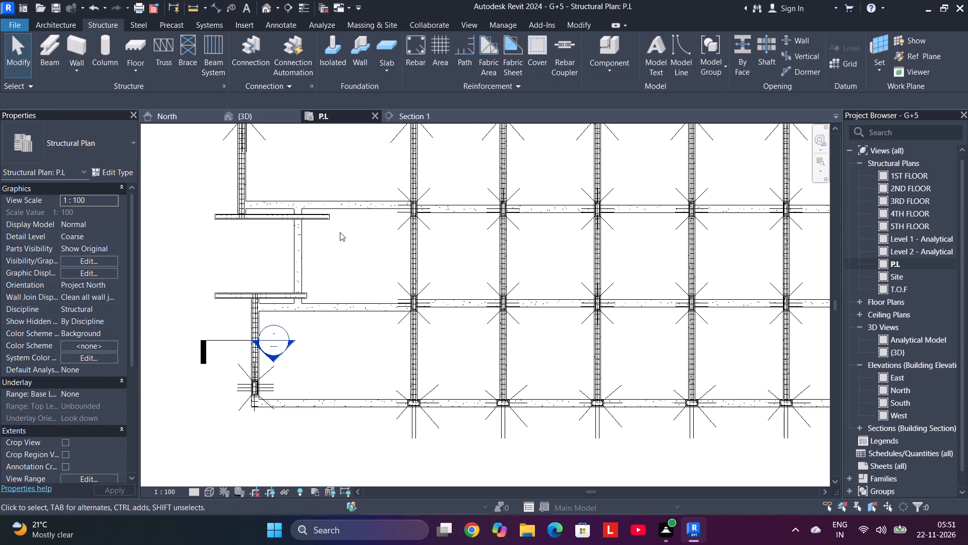
Draw a short horizontal building section across the unreinforced vertical 300X500 beam between the two walls, extending its tail past the beam.
click(287, 7)
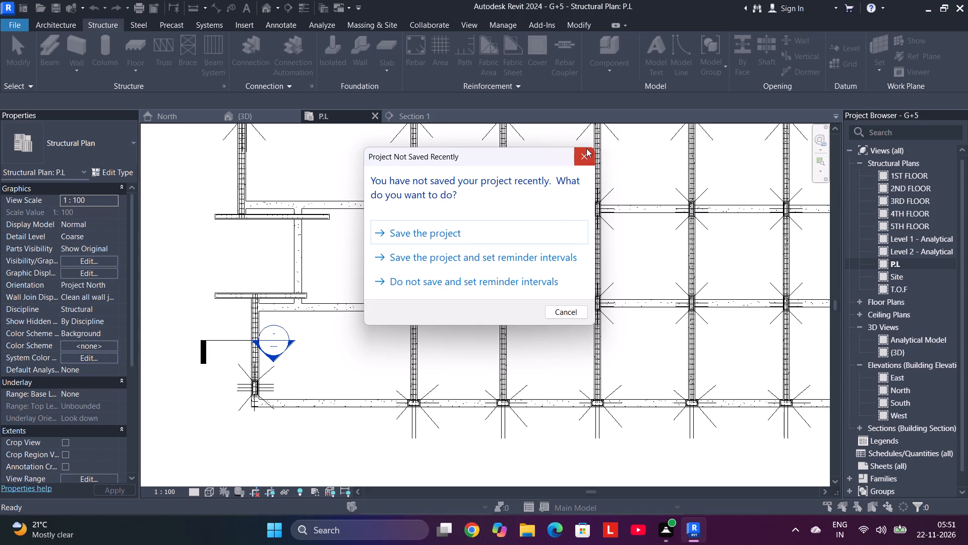
click(586, 148)
click(340, 263)
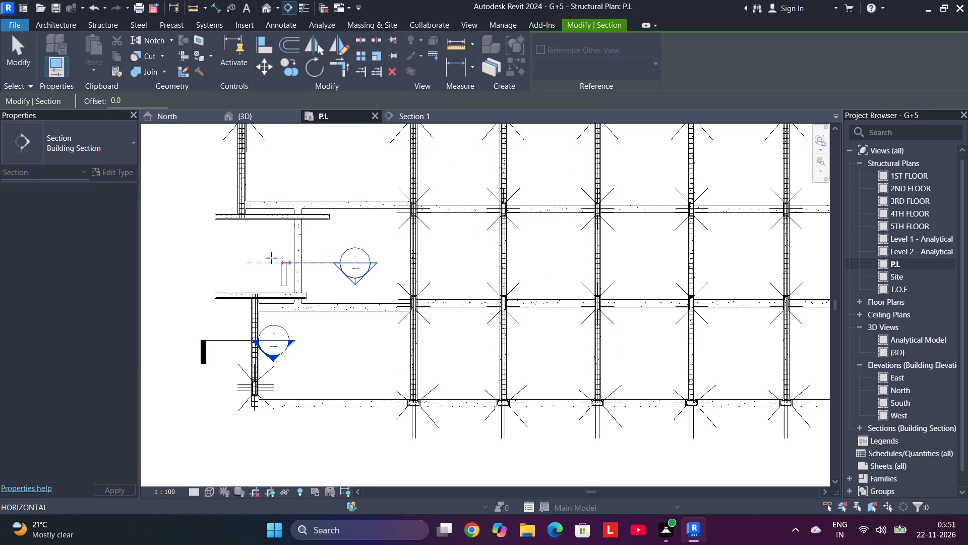
click(270, 257)
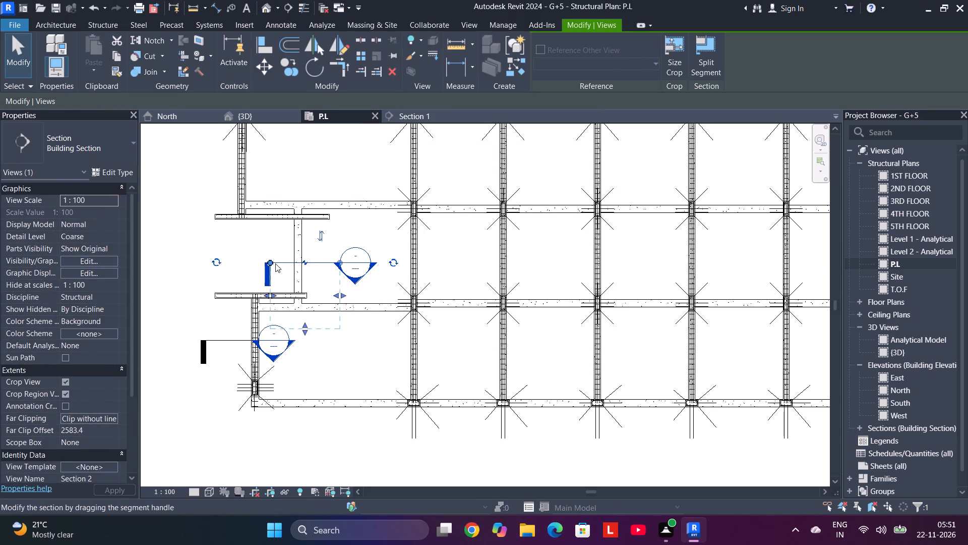
click(275, 263)
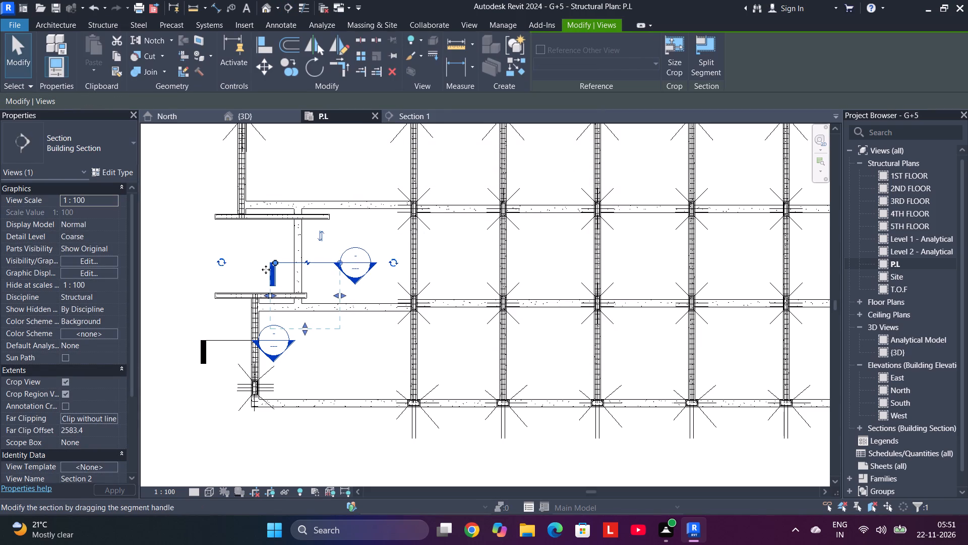
click(270, 269)
Open the view of the new section cut through the short beam.
right_click(270, 270)
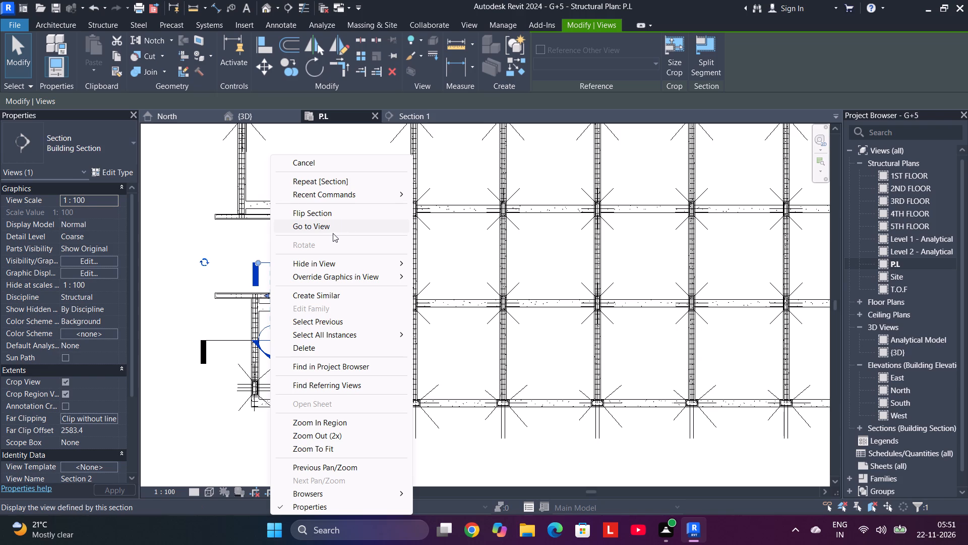
click(335, 229)
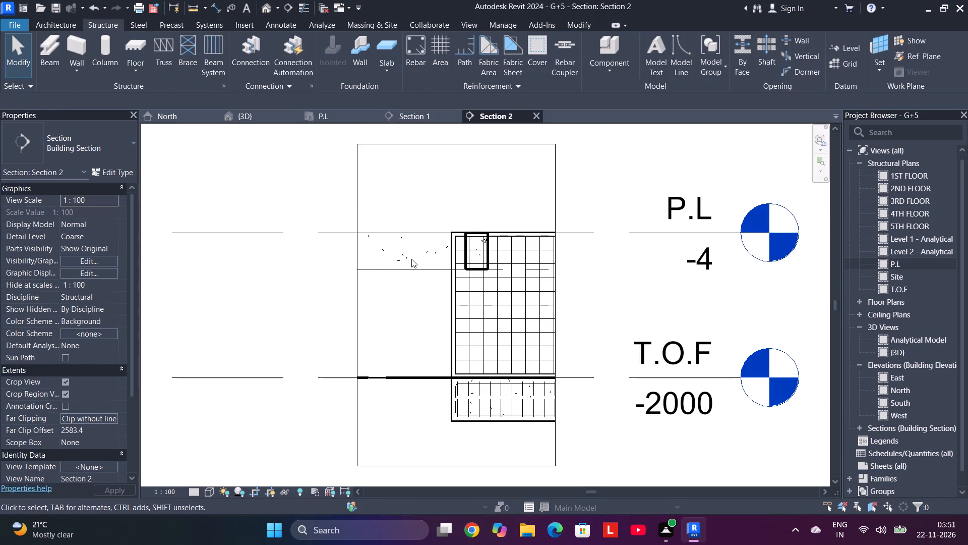
Temporarily hide the wall, its footing, their reinforcement and the T.O.F level in Section 2, leaving the short beam's cut face exposed.
drag(413, 306, 501, 329)
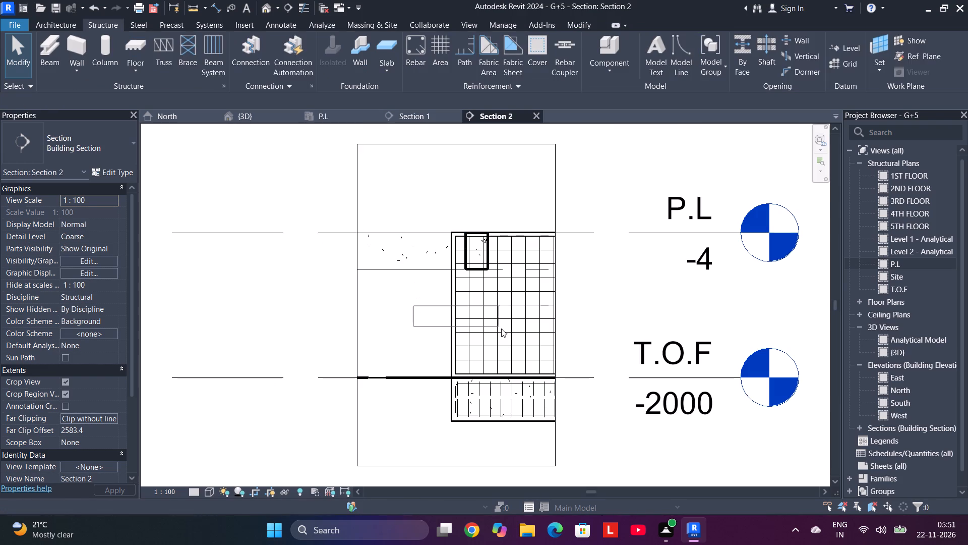
drag(501, 329, 425, 327)
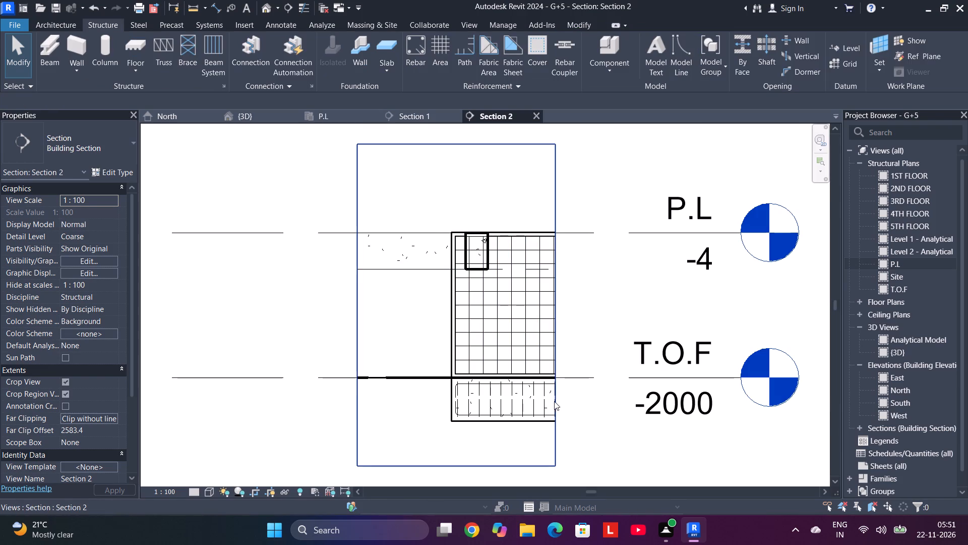
drag(525, 440, 423, 357)
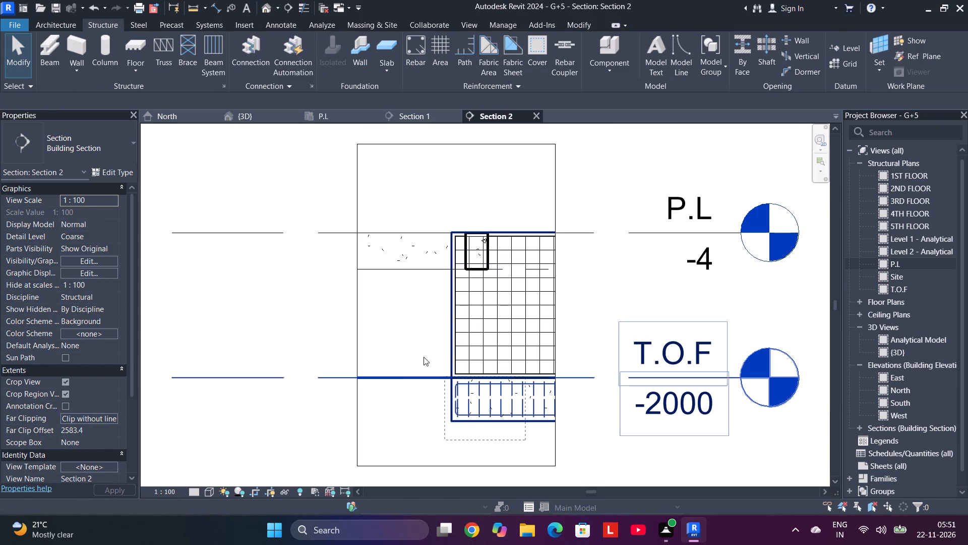
drag(423, 357, 403, 328)
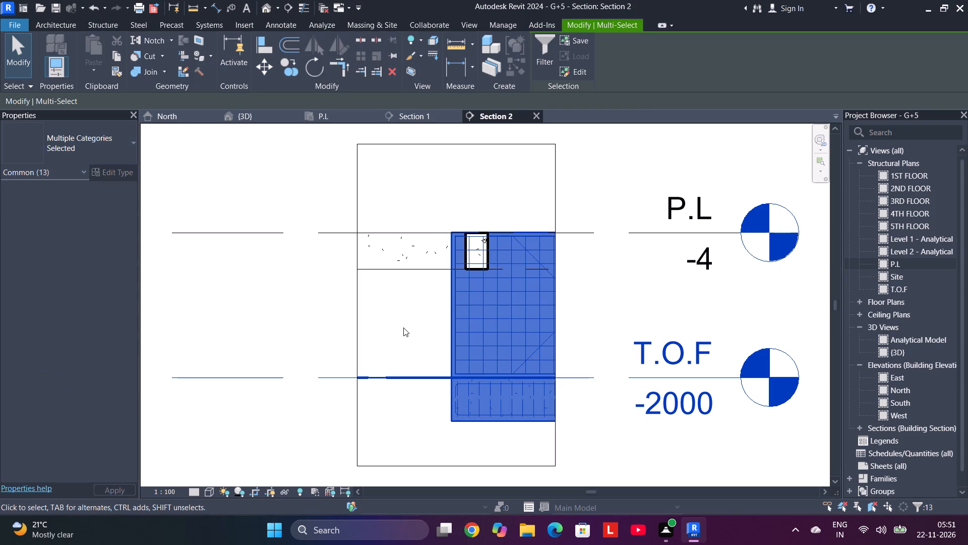
text(HH)
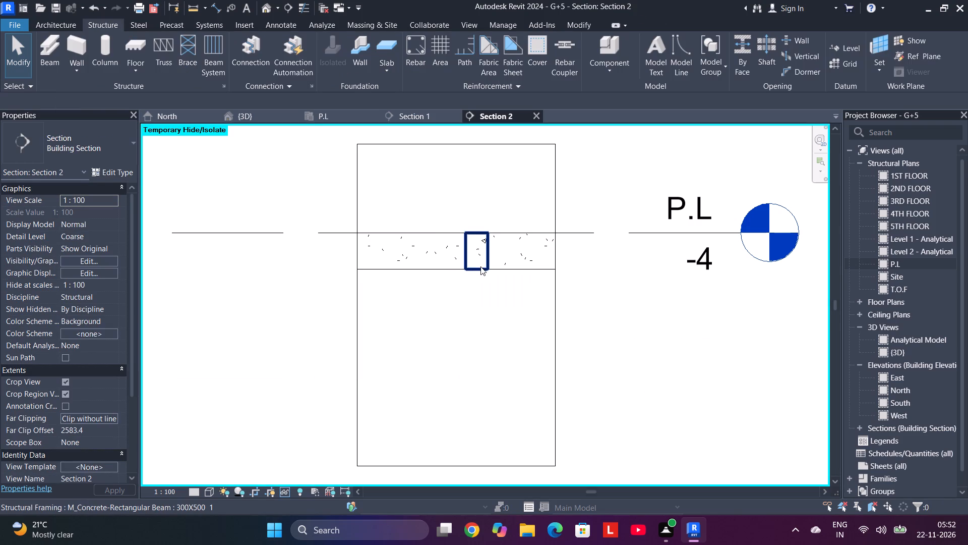
scroll(477, 262, up, 5)
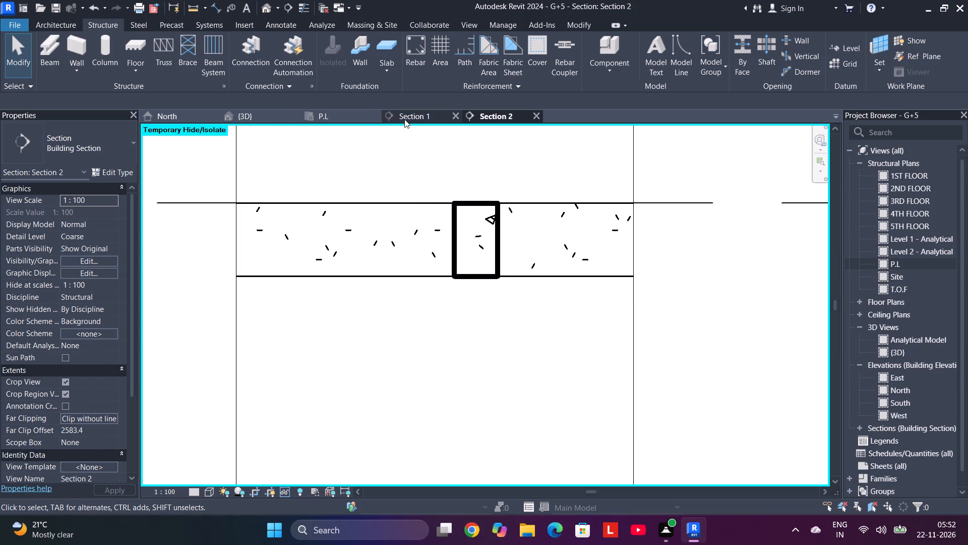
Compare Section 1, Section 2 and the P.L plan to identify which reinforced beam can supply bars for the short beam.
click(418, 118)
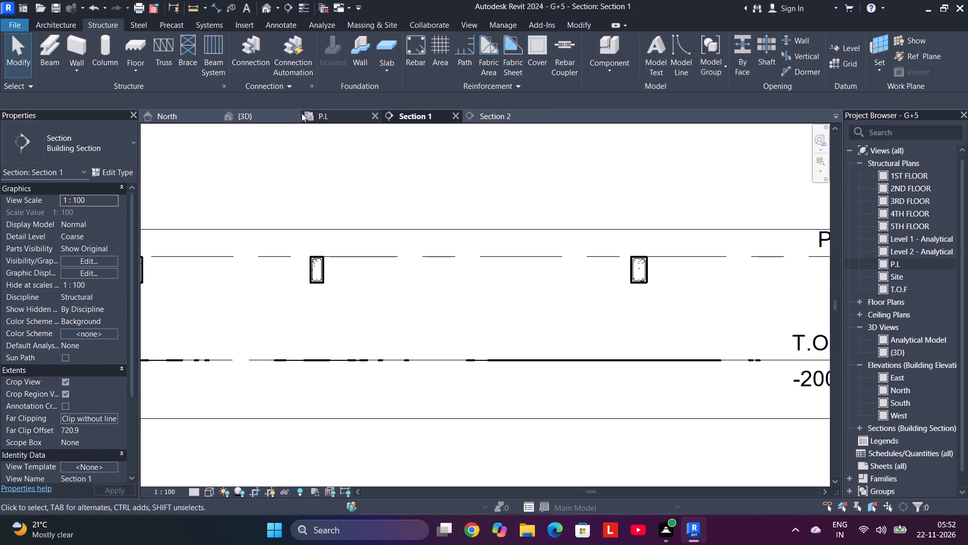
click(326, 113)
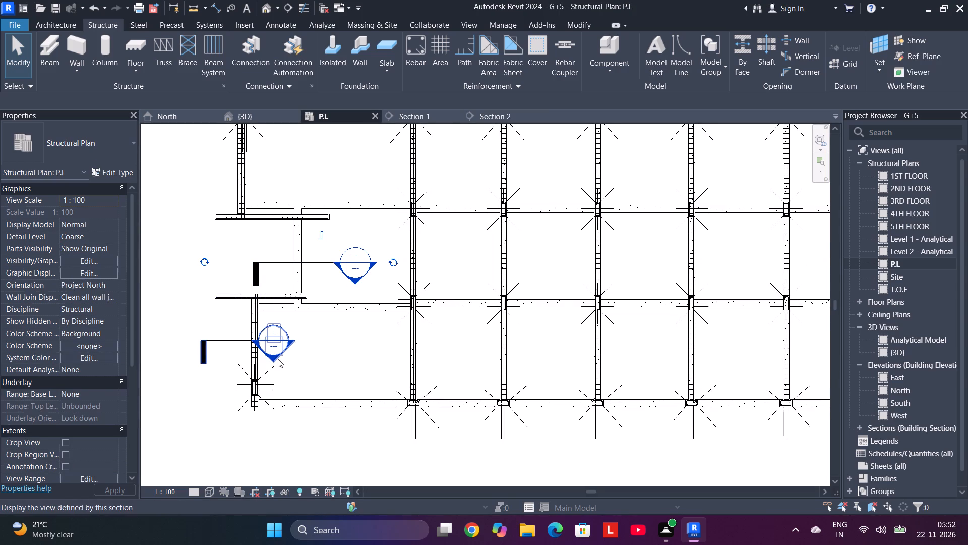
middle_drag(278, 359, 332, 339)
scroll(276, 322, up, 4)
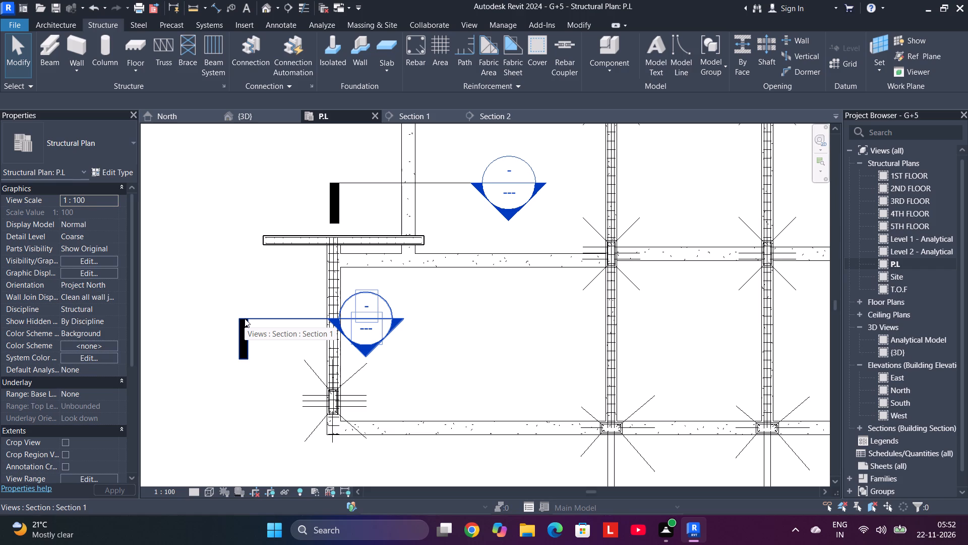
click(245, 318)
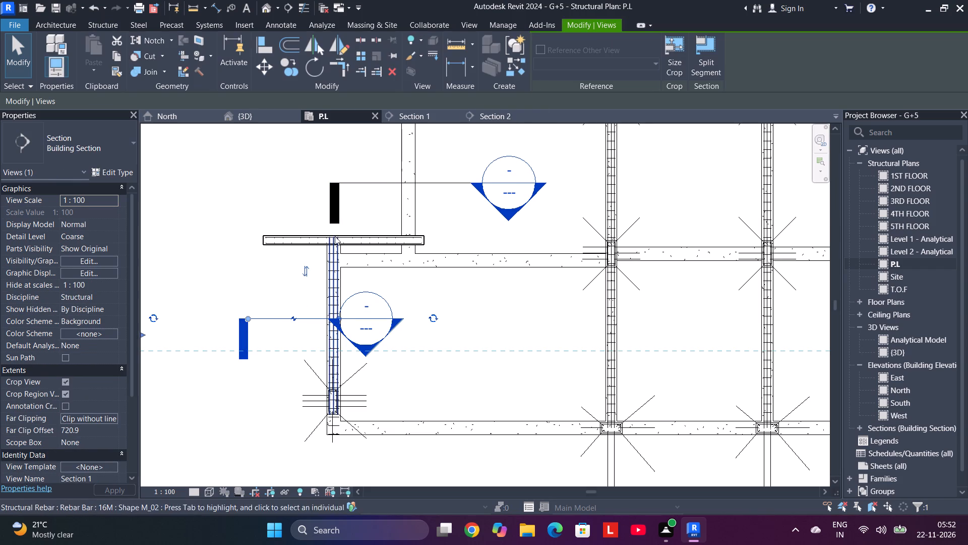
click(477, 122)
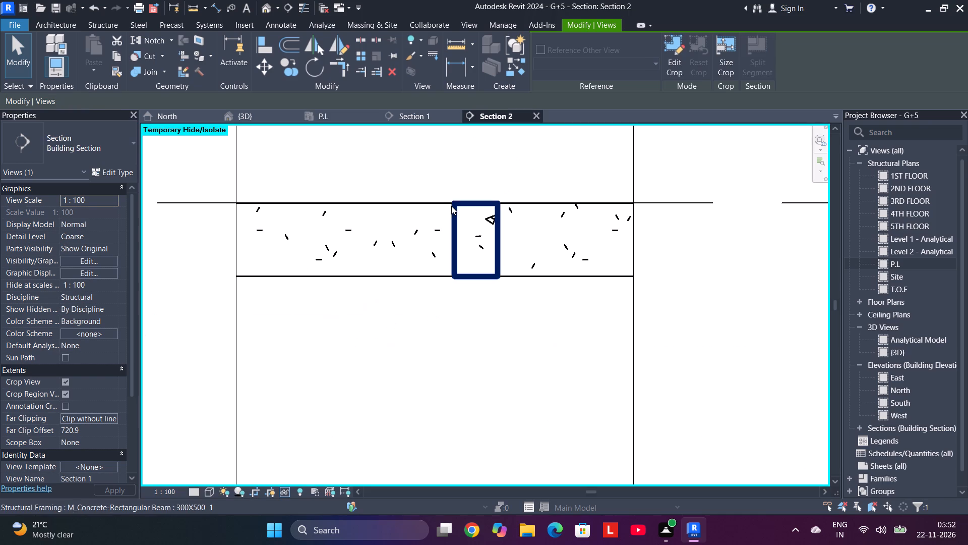
click(409, 115)
scroll(458, 296, down, 4)
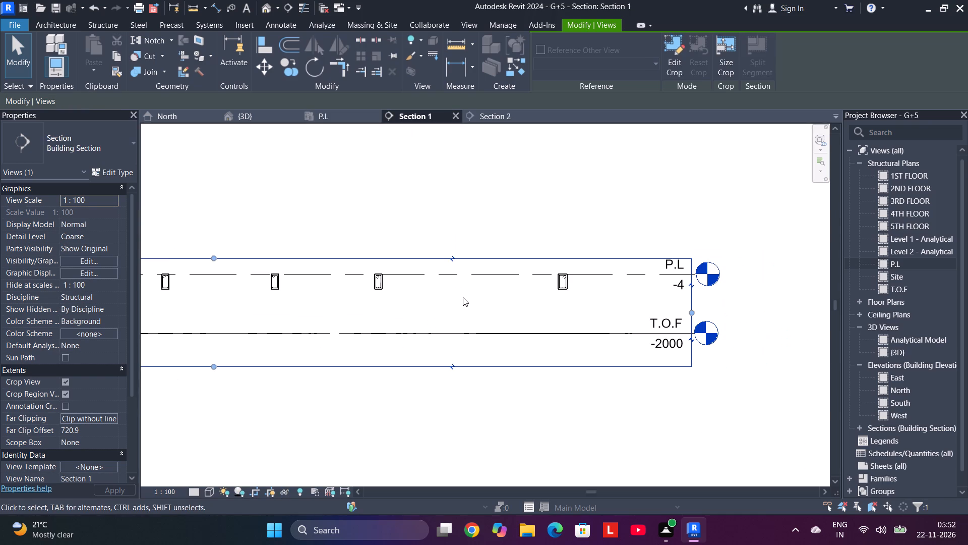
middle_drag(364, 305, 368, 300)
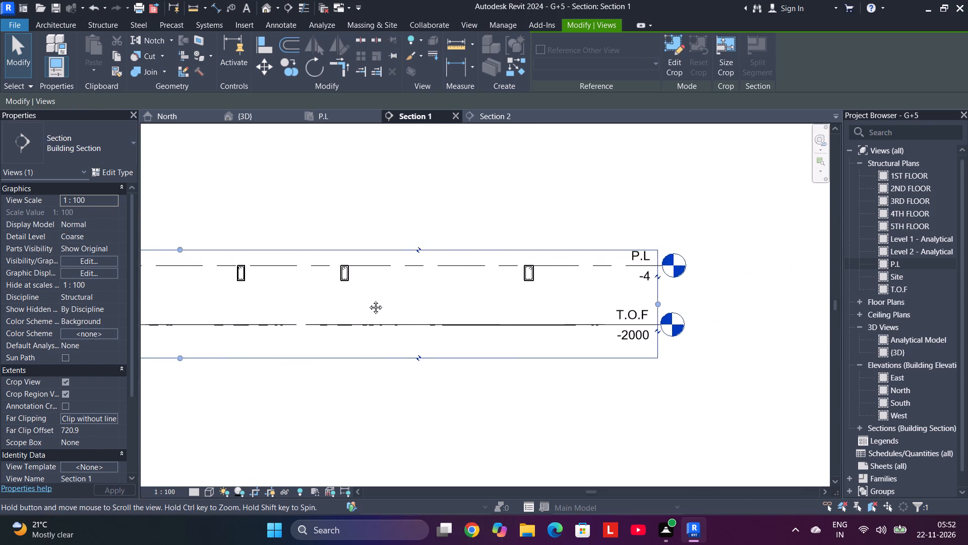
middle_drag(368, 300, 440, 303)
scroll(468, 292, up, 4)
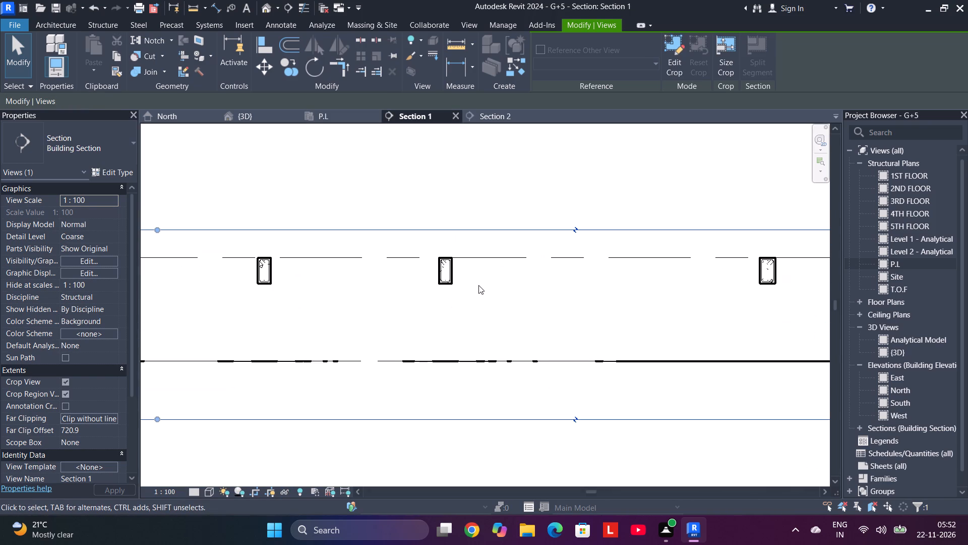
click(327, 118)
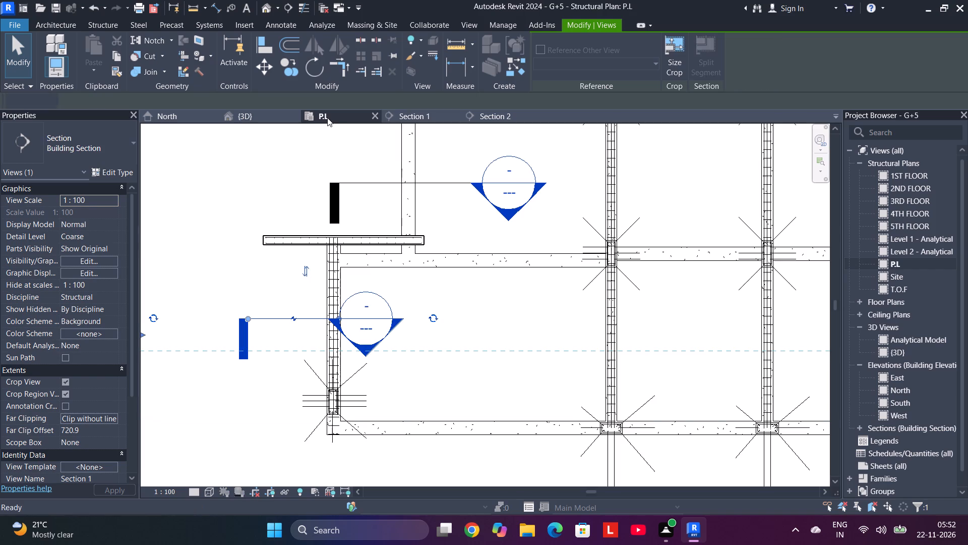
right_click(339, 317)
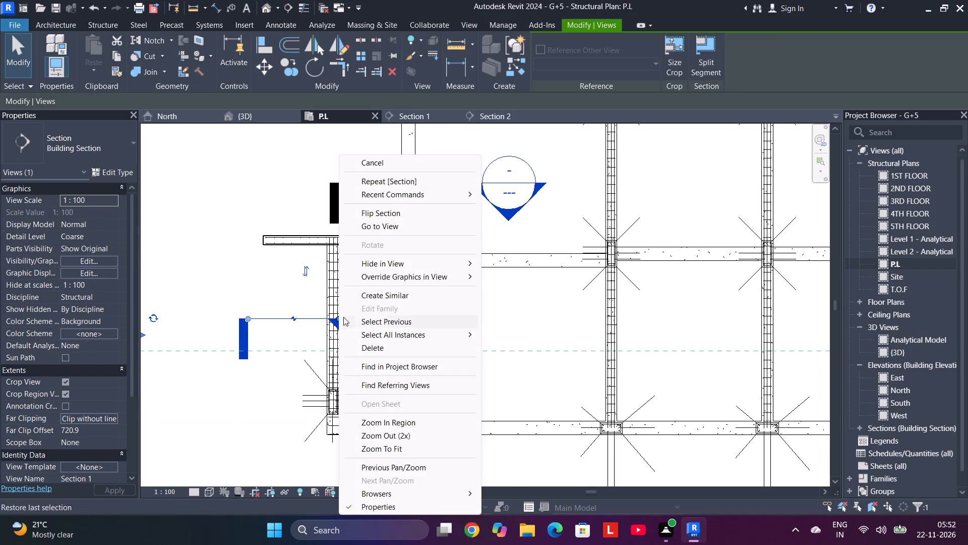
click(275, 288)
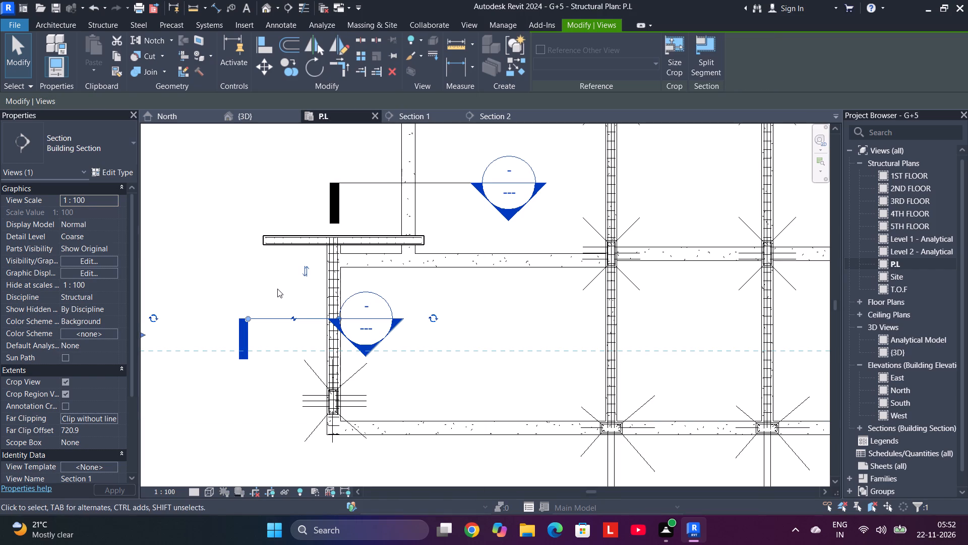
Select the reinforced vertical beam crossed by Section 1 with its bars, and filter the selection to Structural Rebar only.
drag(366, 279, 305, 283)
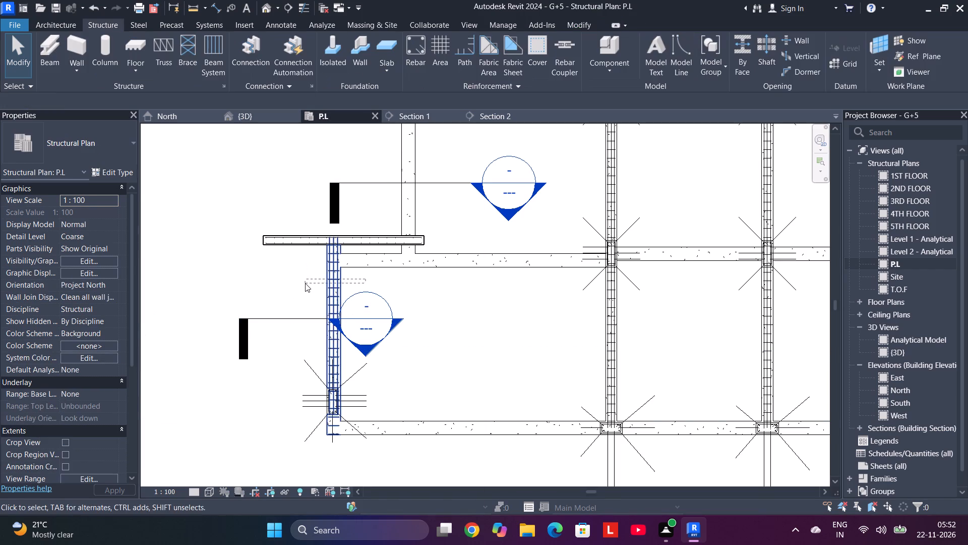
click(496, 113)
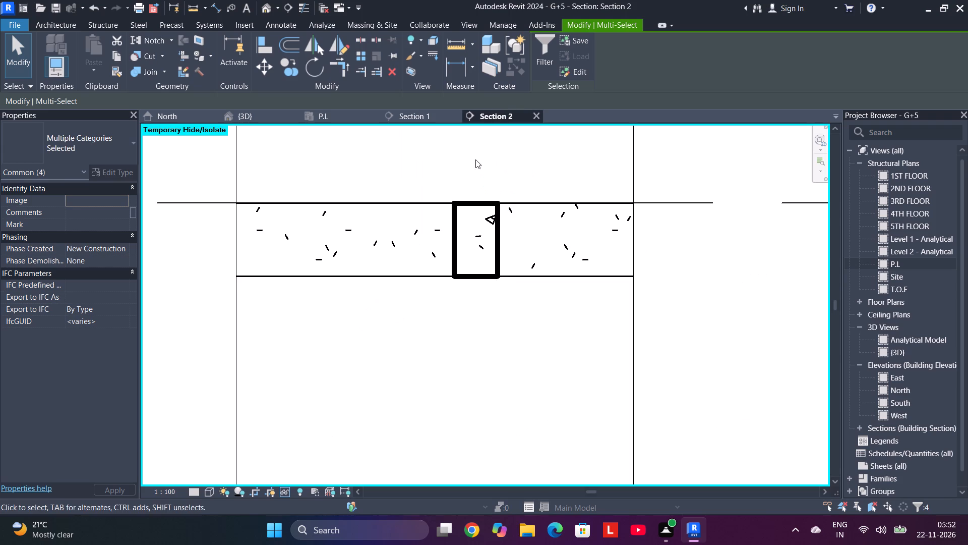
scroll(433, 200, down, 4)
click(417, 116)
scroll(409, 191, down, 4)
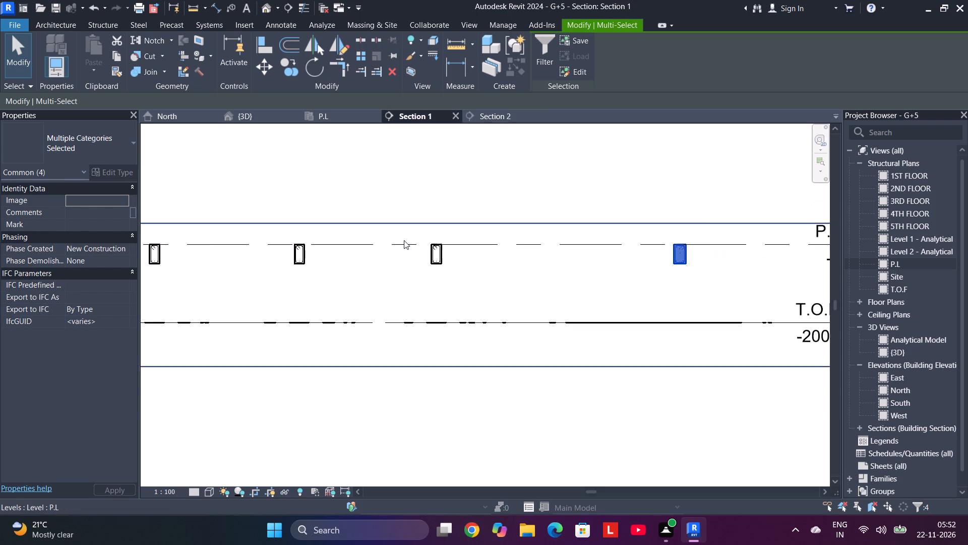
scroll(623, 265, up, 9)
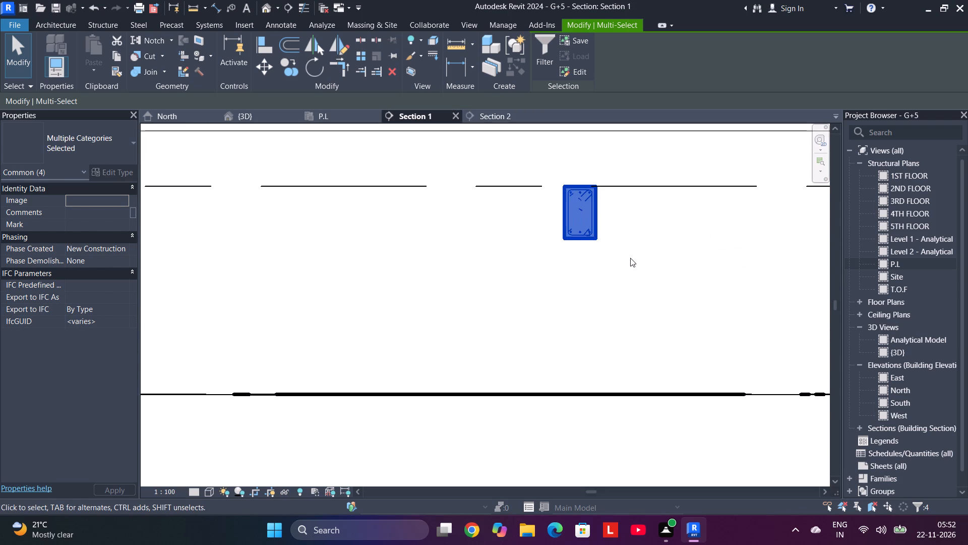
middle_drag(622, 250, 533, 284)
scroll(540, 269, up, 3)
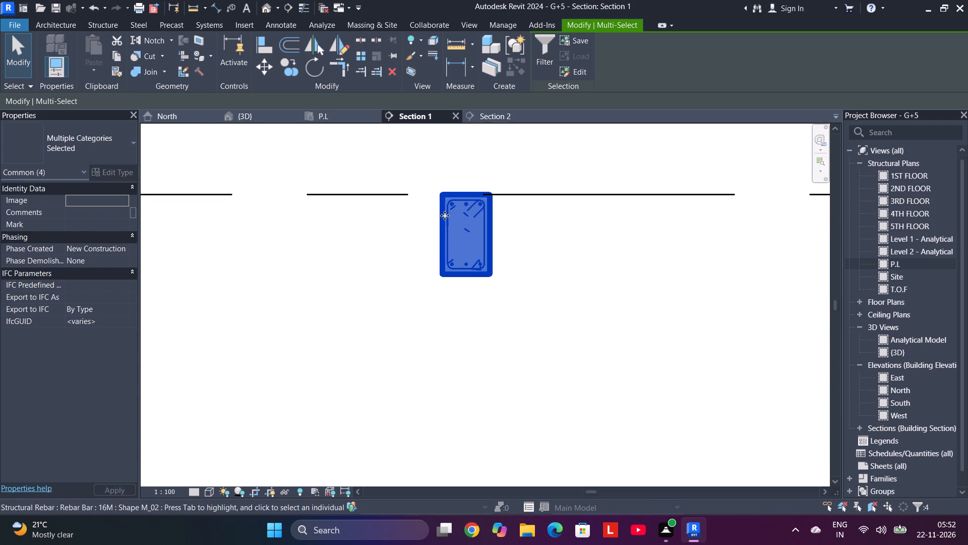
click(544, 47)
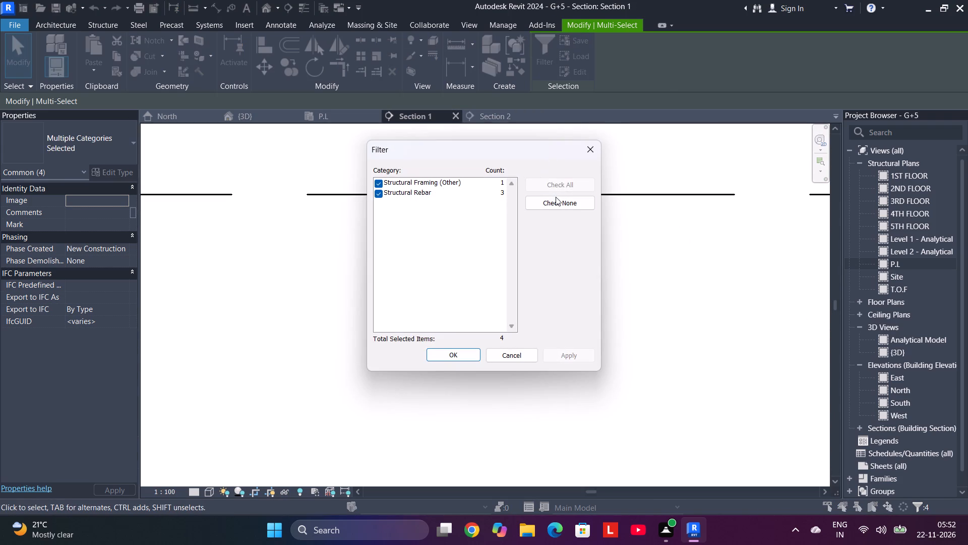
click(556, 200)
click(376, 193)
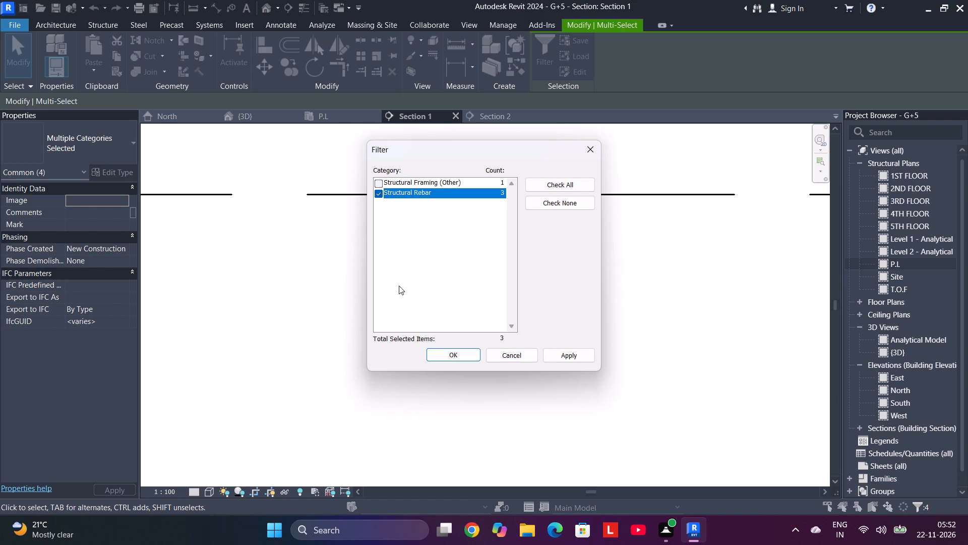
click(448, 357)
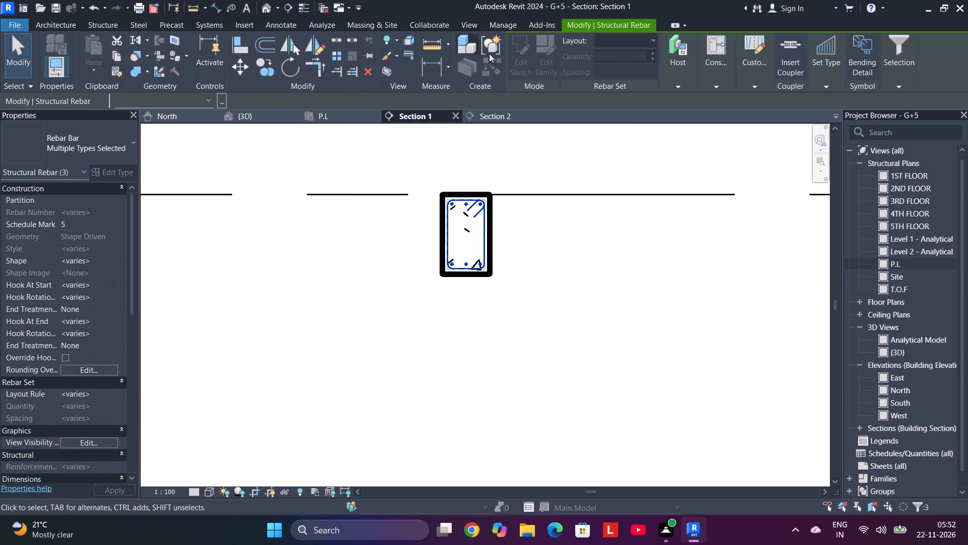
Propagate the selected rebar by face from the reinforced beam's top face to the top face of the short 300X500 beam between the walls.
click(733, 105)
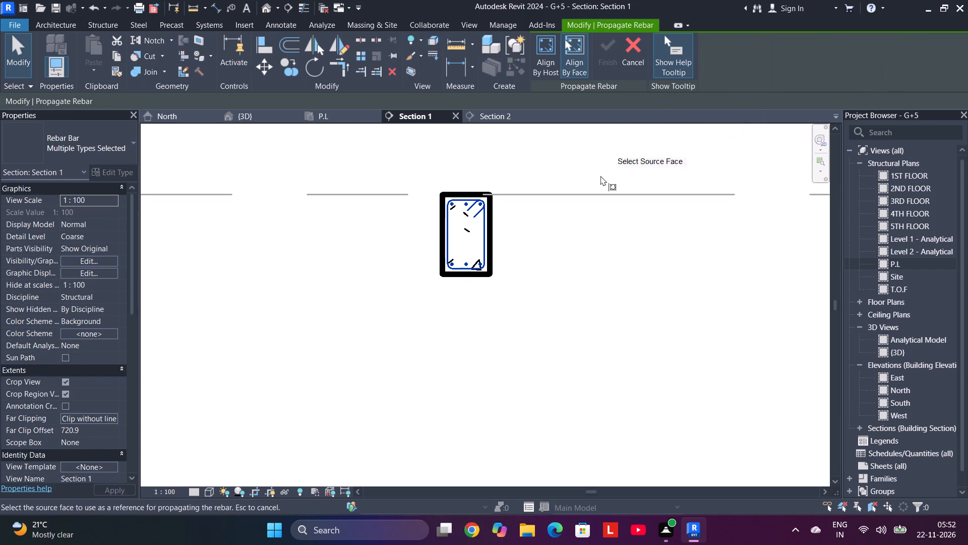
scroll(472, 178, up, 8)
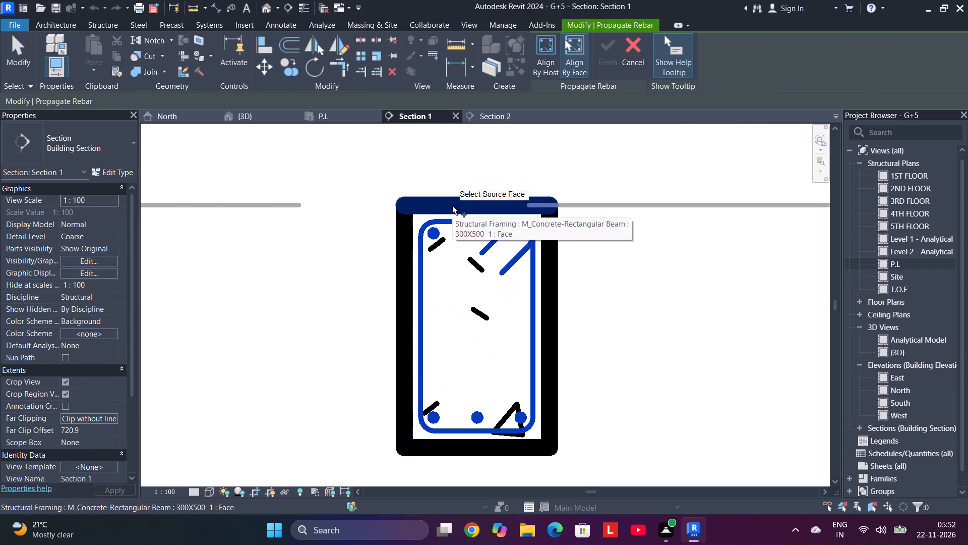
click(482, 201)
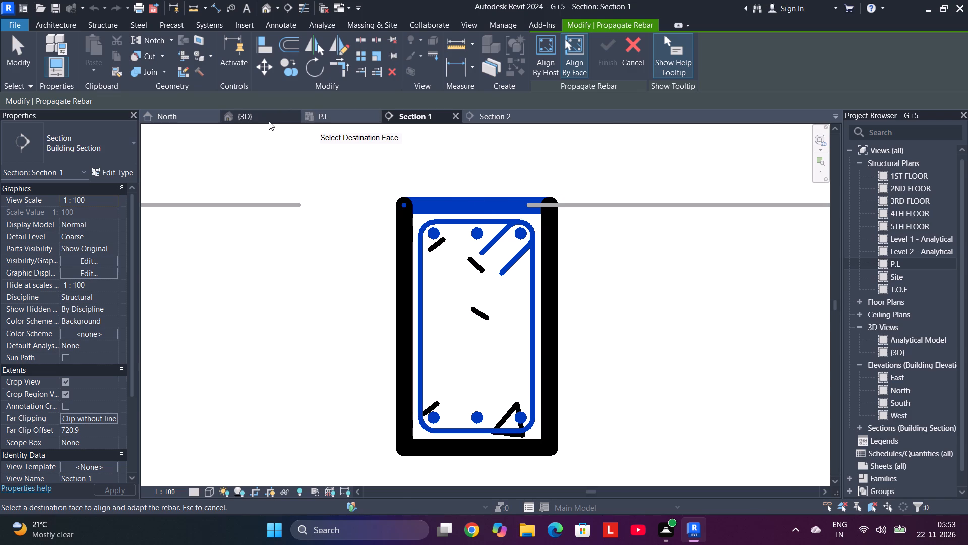
click(266, 121)
scroll(540, 286, up, 1)
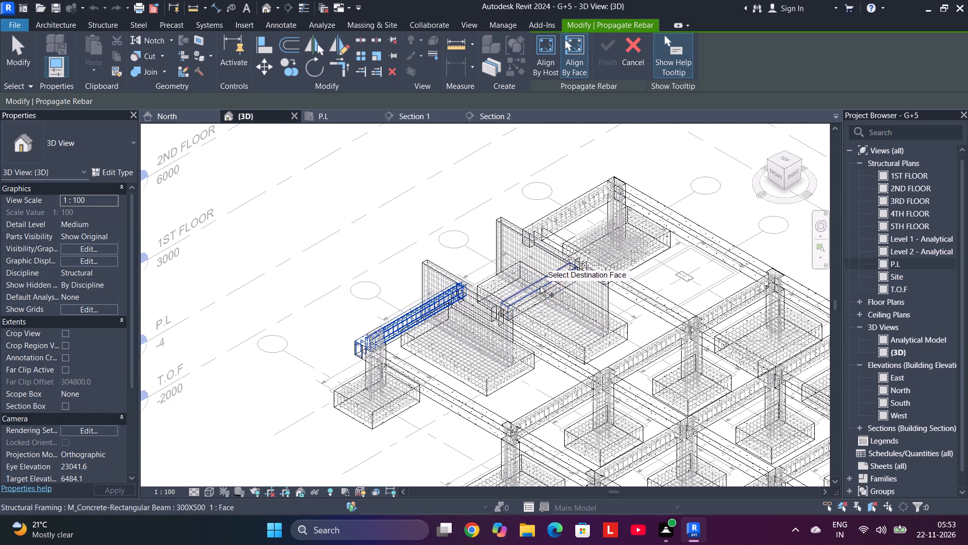
scroll(540, 286, up, 8)
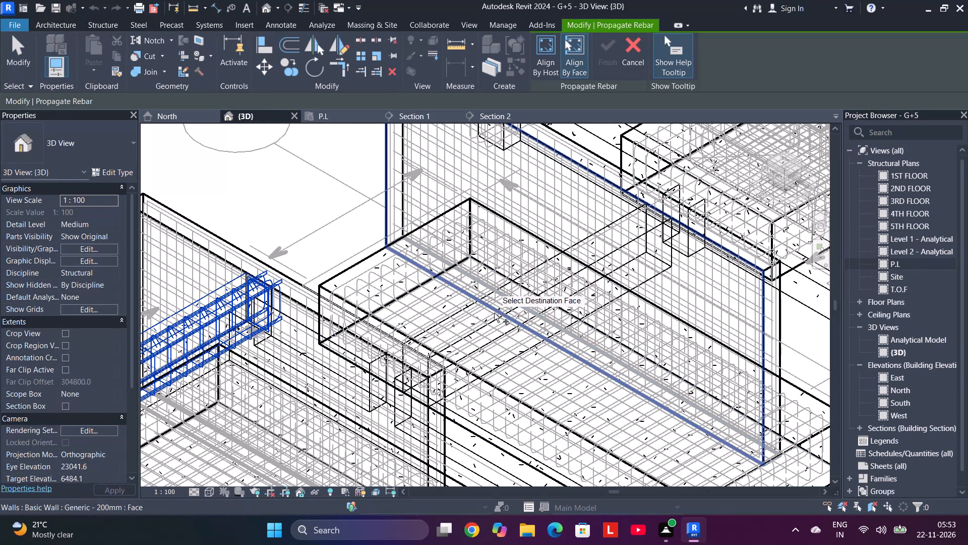
click(439, 325)
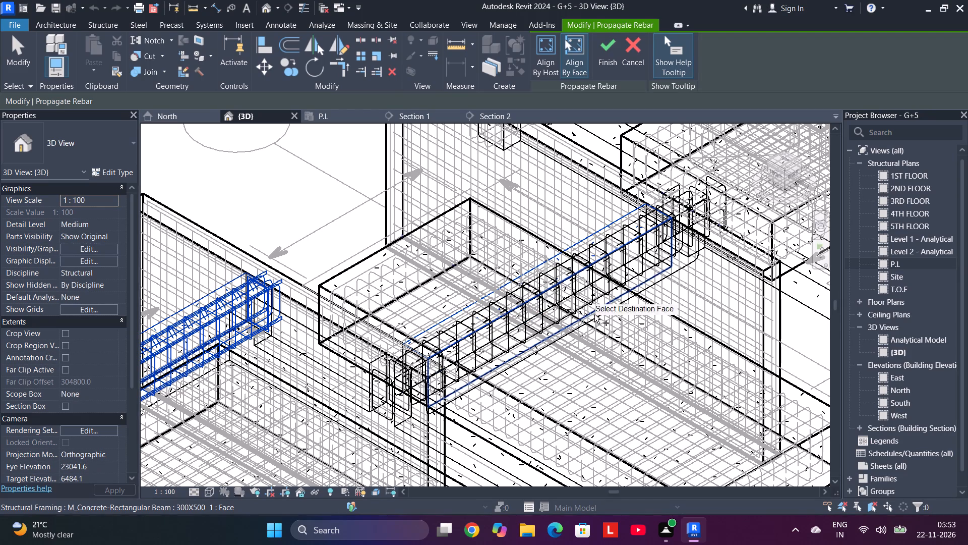
click(490, 118)
scroll(471, 230, up, 8)
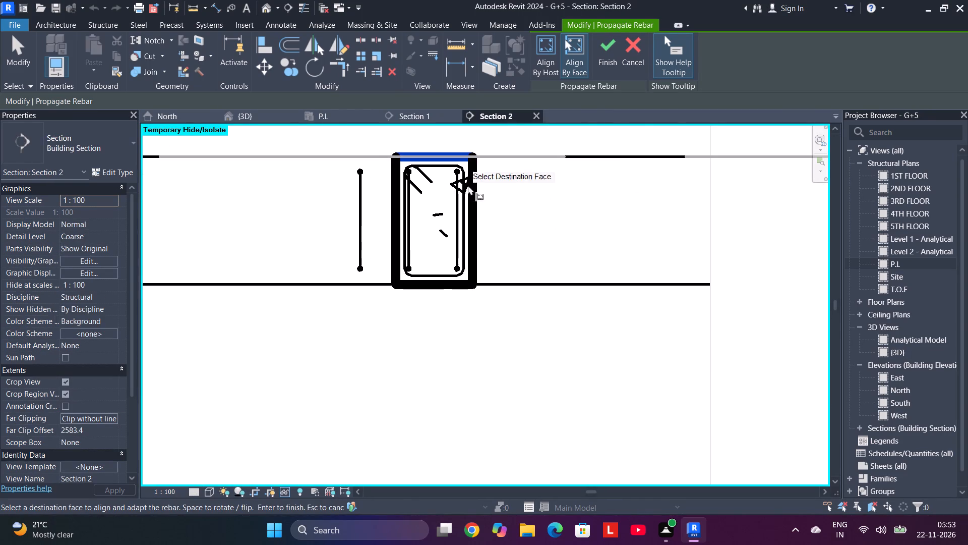
click(607, 59)
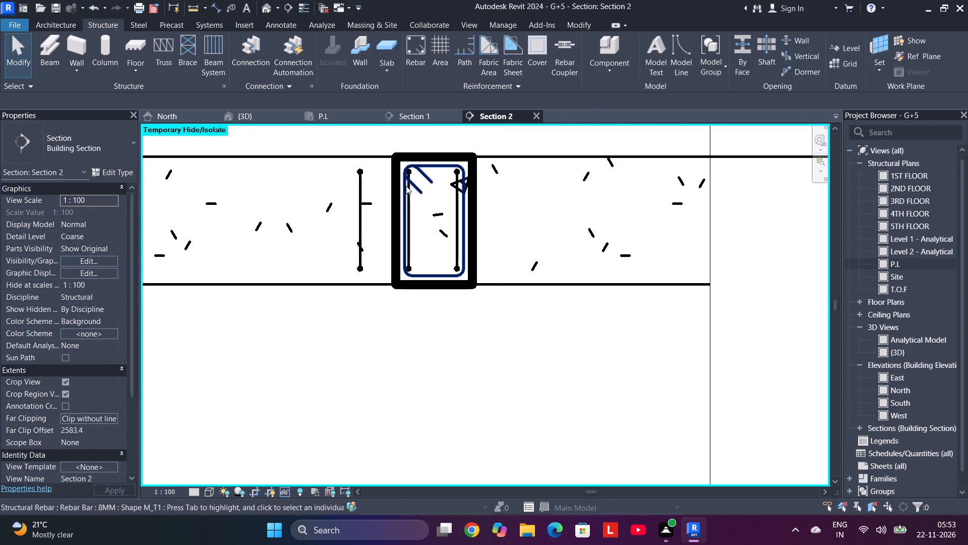
Shorten the top 16M bar set in the short beam so its overhanging outer bar sits inside the stirrup.
click(359, 177)
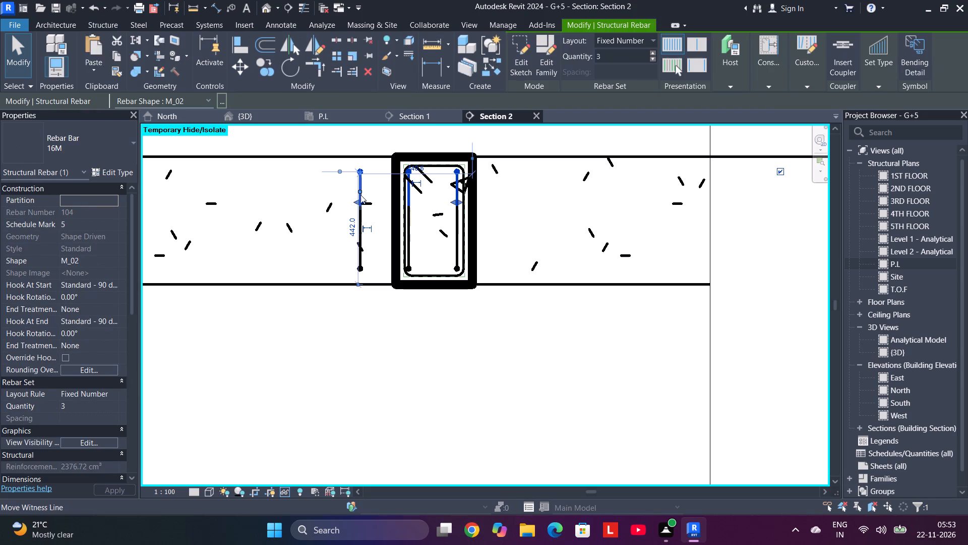
drag(363, 200, 407, 200)
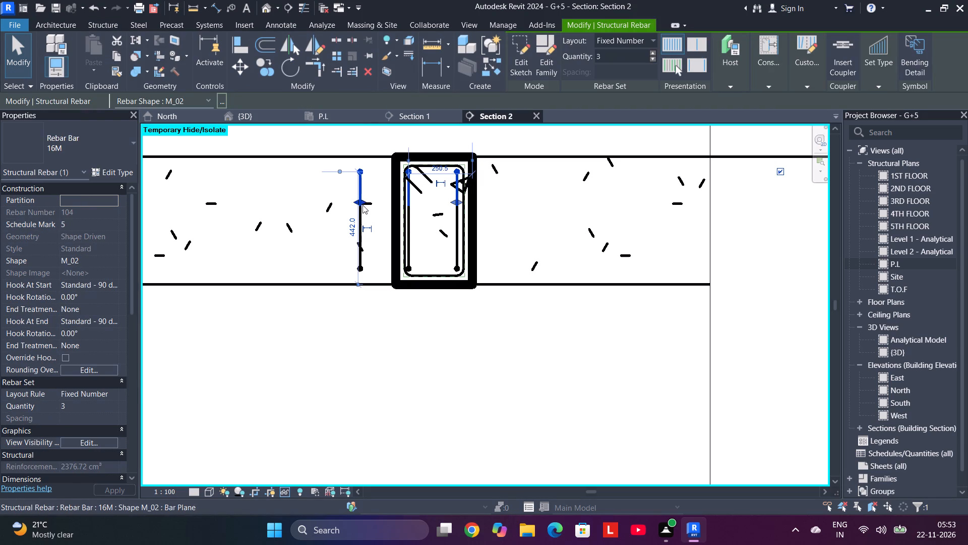
drag(362, 205, 413, 210)
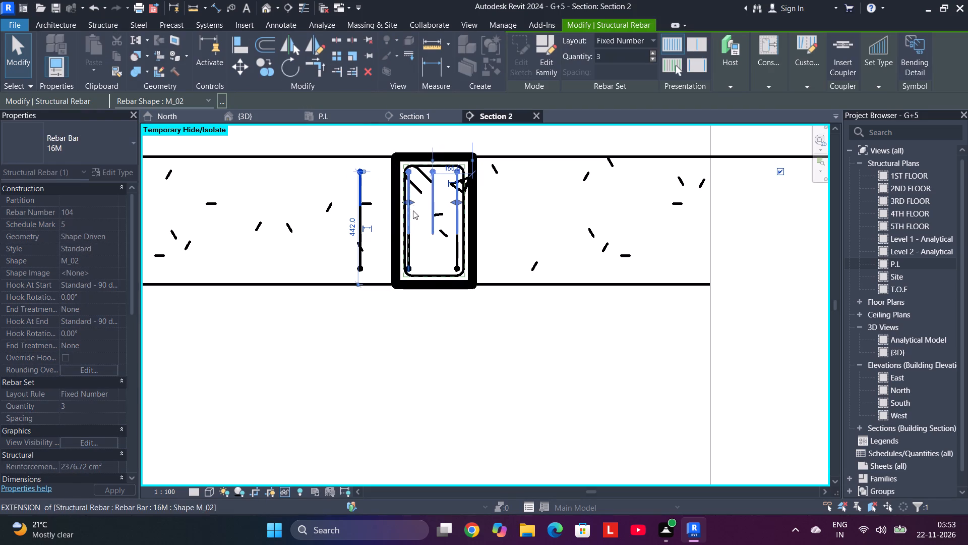
Pull the overhanging end of the bottom 16M bar set inside the short beam's stirrup and nudge the set slightly down.
click(359, 263)
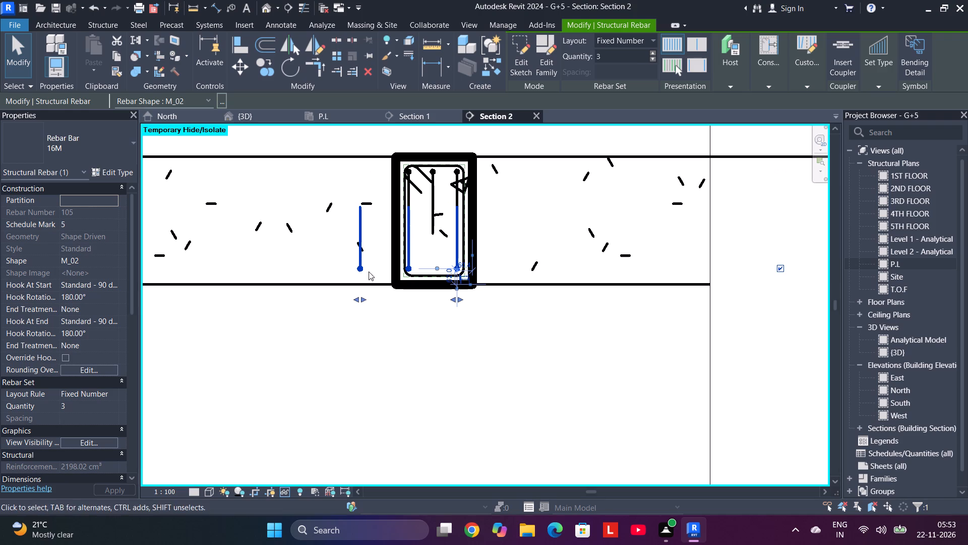
drag(357, 301, 409, 306)
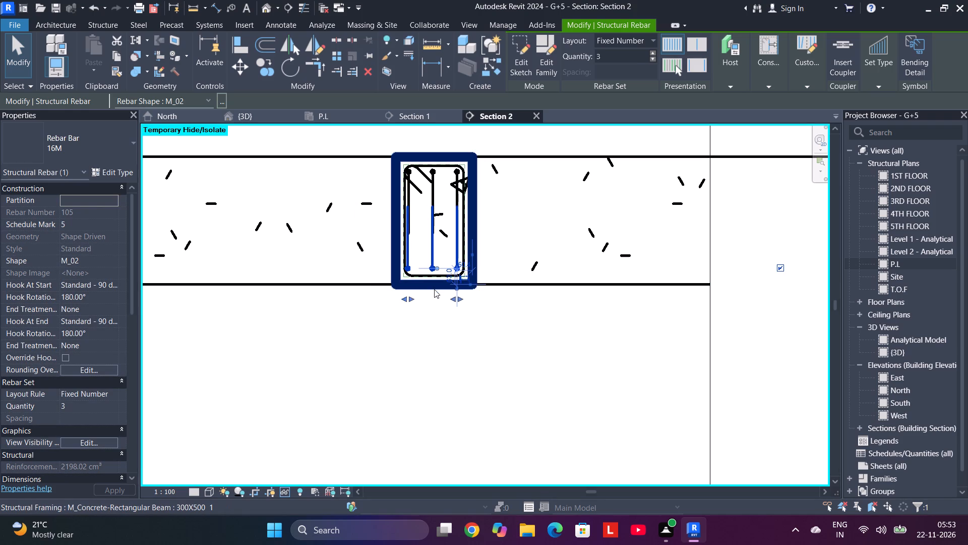
key(Down)
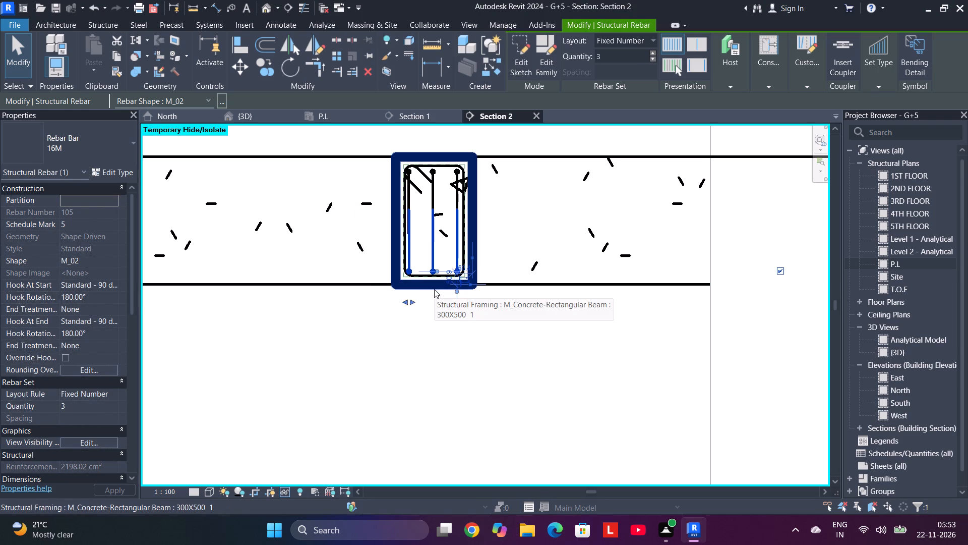
click(362, 350)
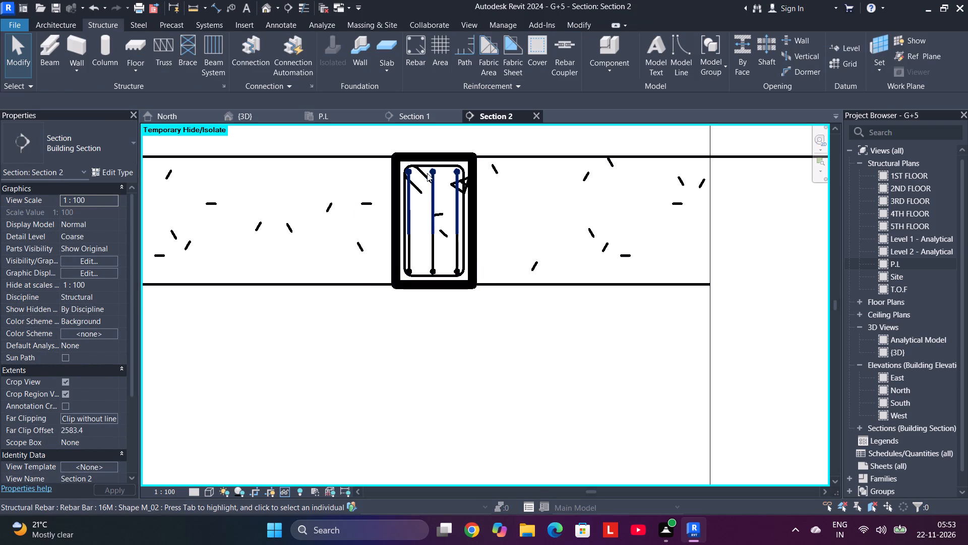
Nudge the top 16M bar set in the short beam slightly to the right within the stirrup.
click(407, 172)
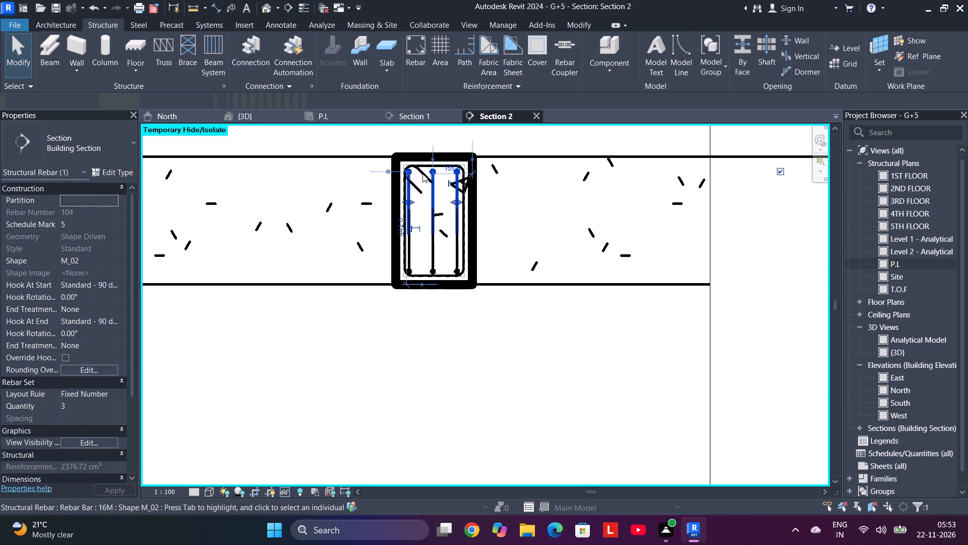
key(Down)
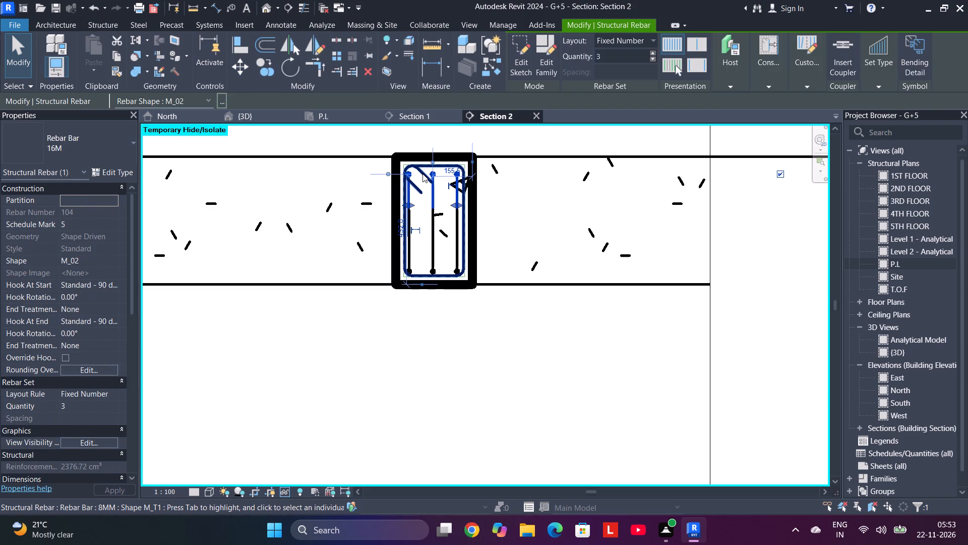
key(Up)
key(Right)
key(Left)
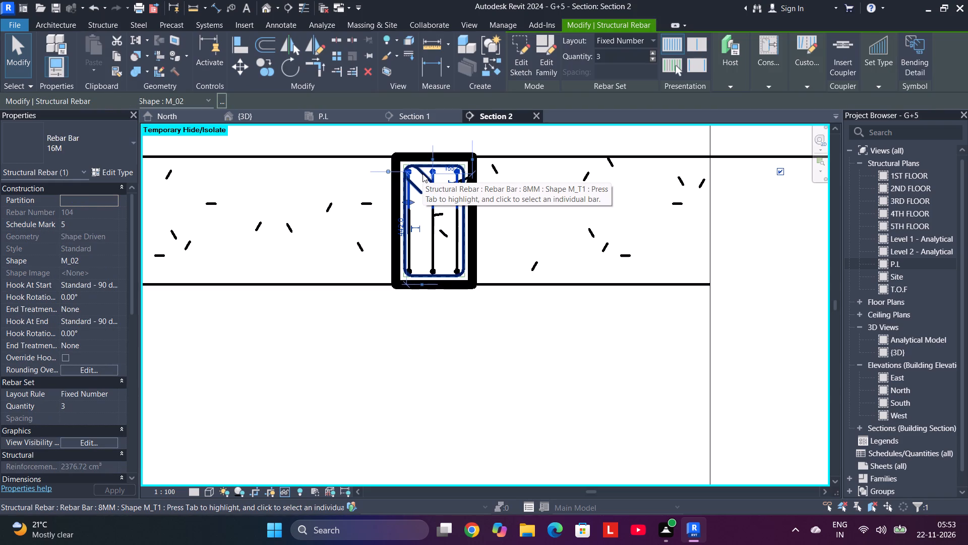
key(Right)
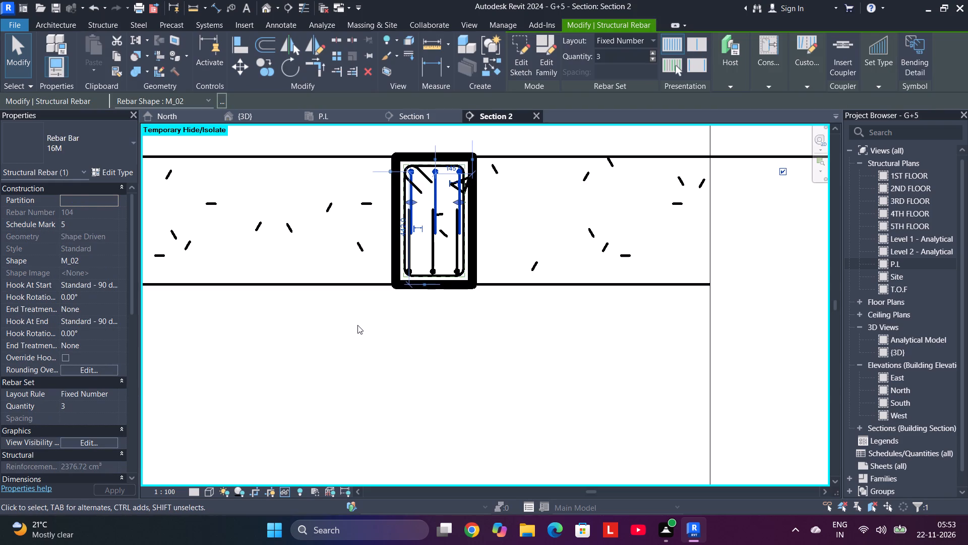
click(357, 324)
Examine the P.L plan for beams still lacking reinforcement, checking the types of the right-edge and nearby reinforced vertical beams.
scroll(365, 318, down, 5)
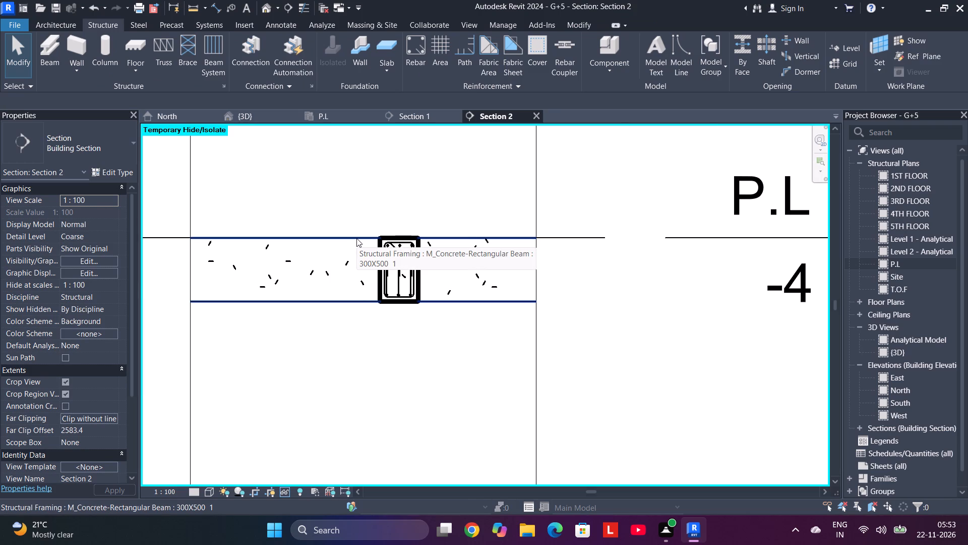
scroll(356, 238, down, 4)
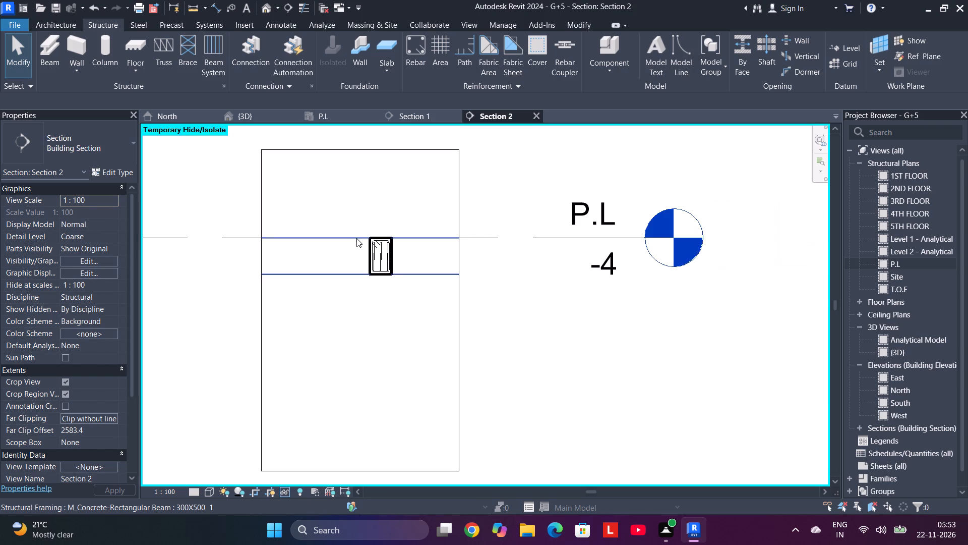
scroll(356, 238, down, 9)
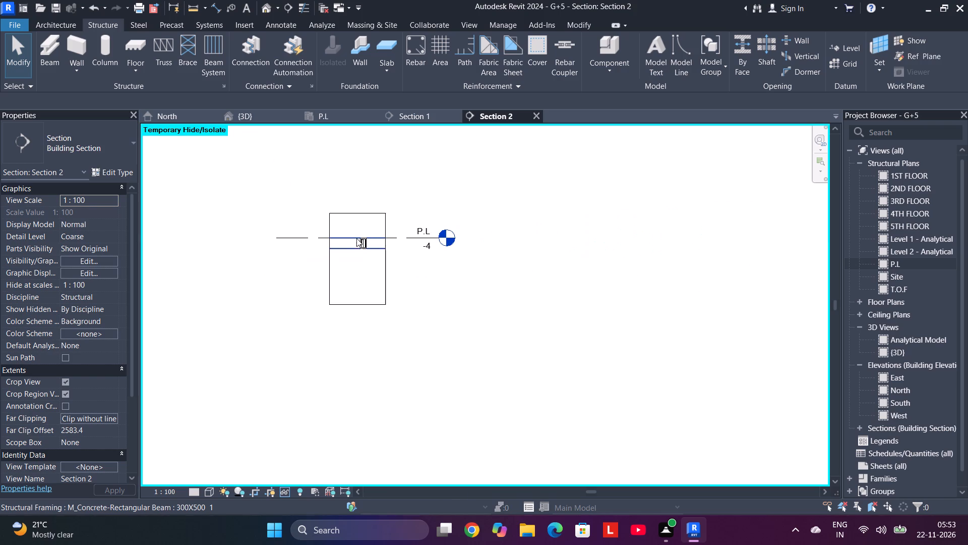
scroll(356, 238, up, 5)
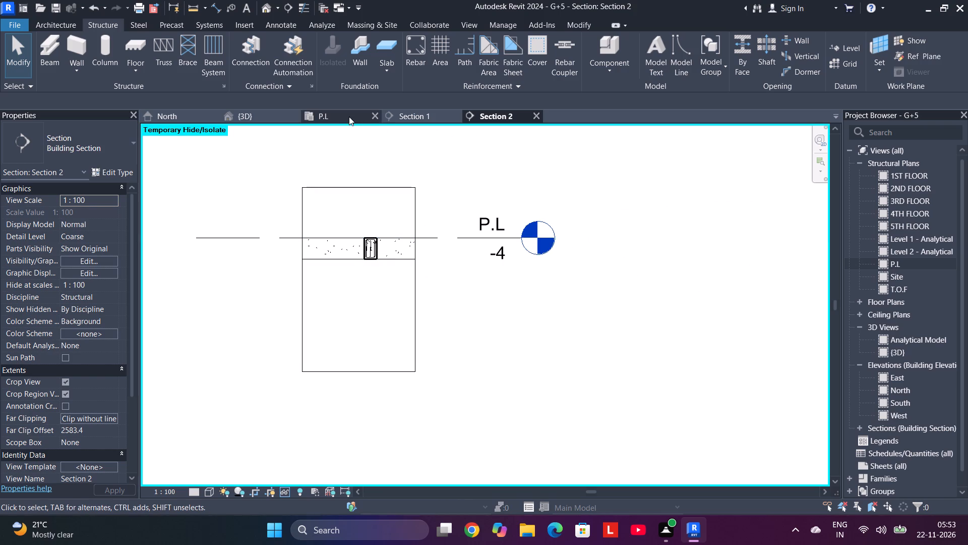
click(318, 112)
scroll(365, 300, down, 5)
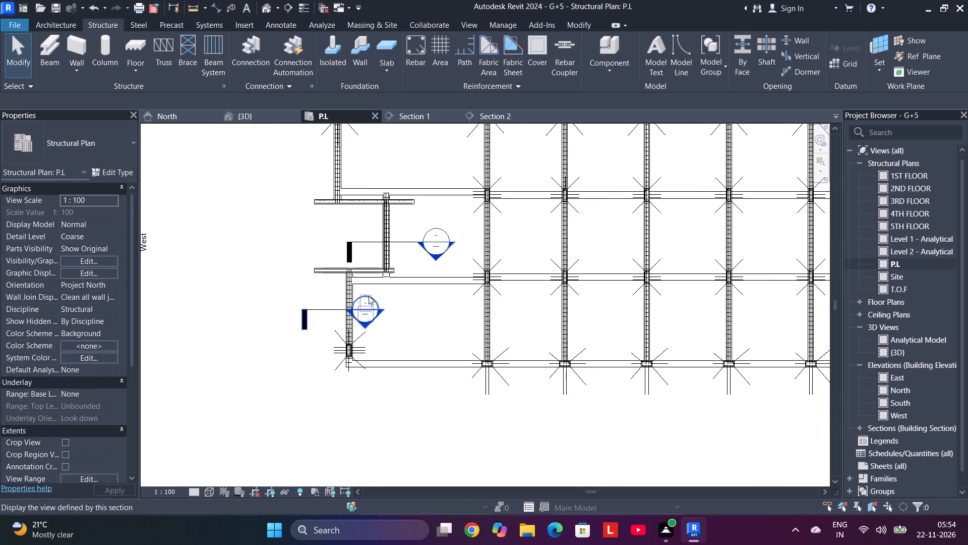
middle_drag(456, 215, 253, 291)
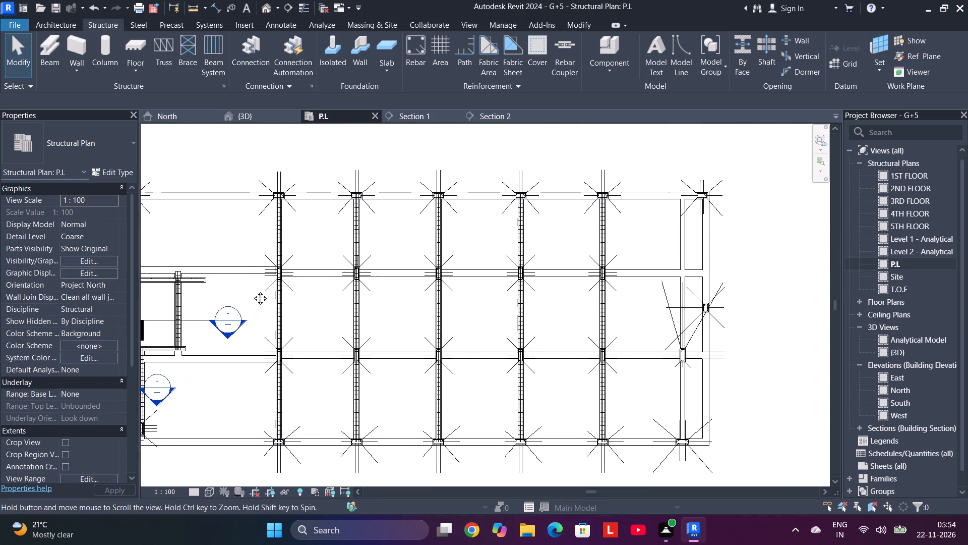
middle_drag(253, 291, 331, 266)
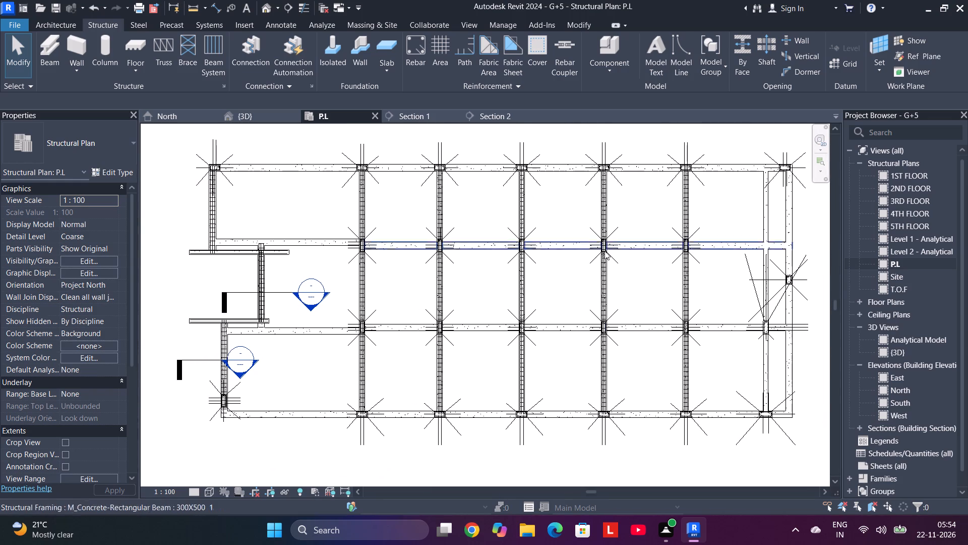
middle_drag(655, 282, 614, 276)
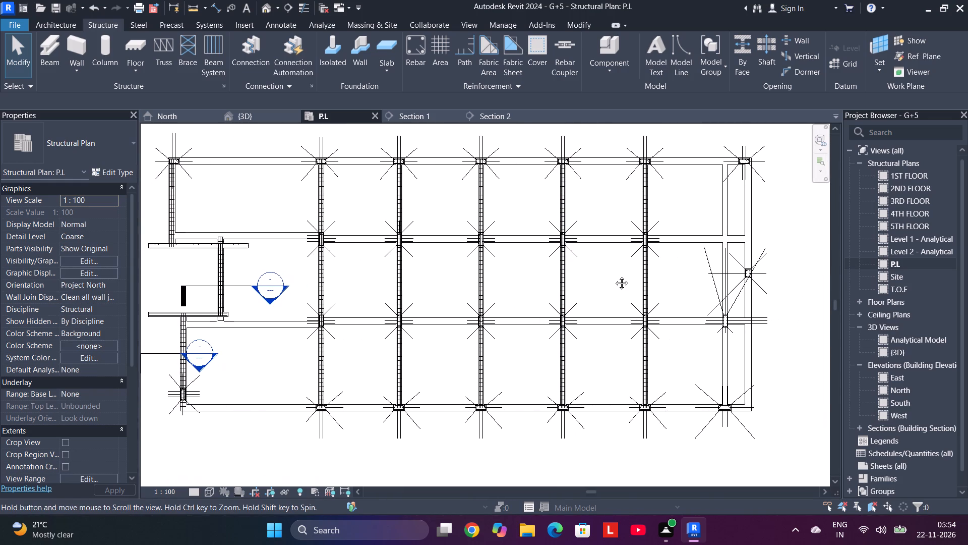
middle_drag(614, 276, 391, 267)
middle_drag(388, 265, 378, 262)
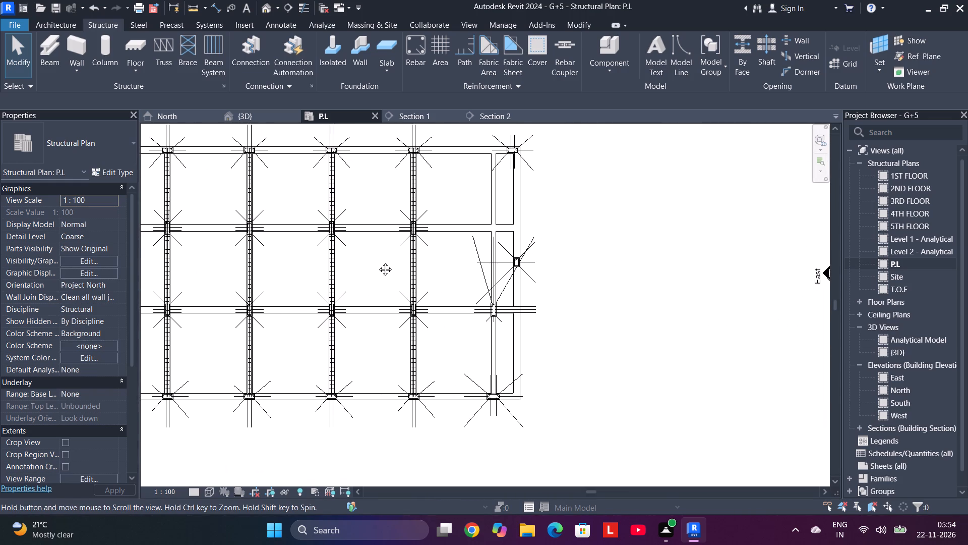
middle_drag(378, 262, 402, 283)
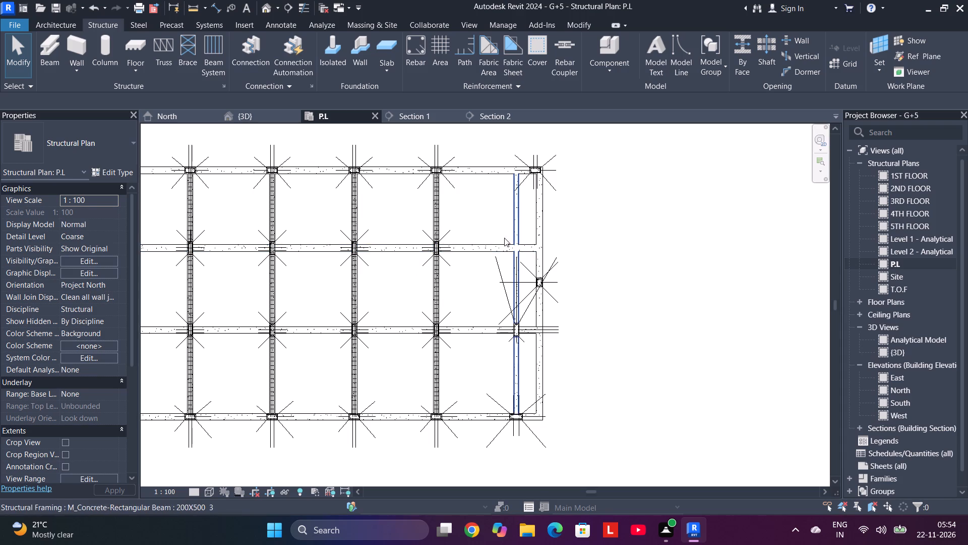
scroll(457, 227, up, 2)
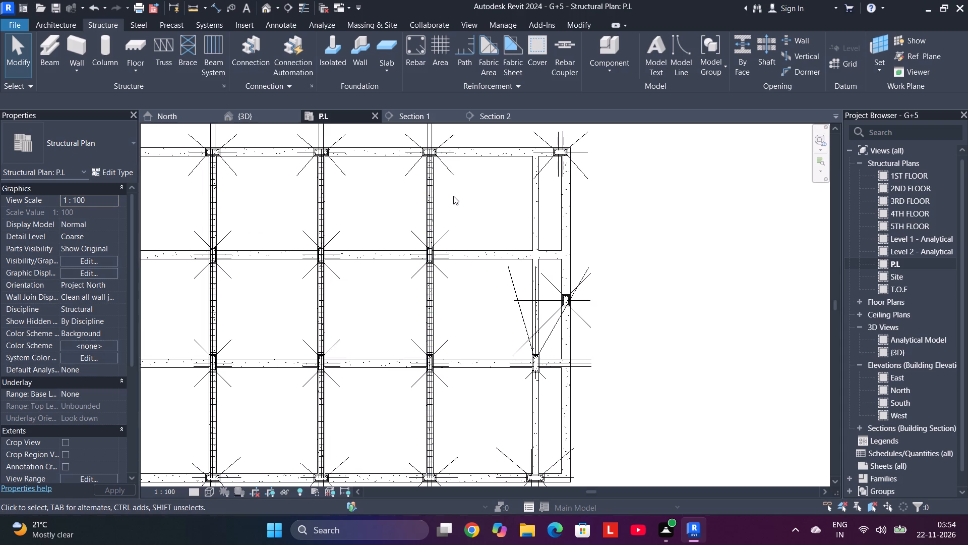
click(565, 201)
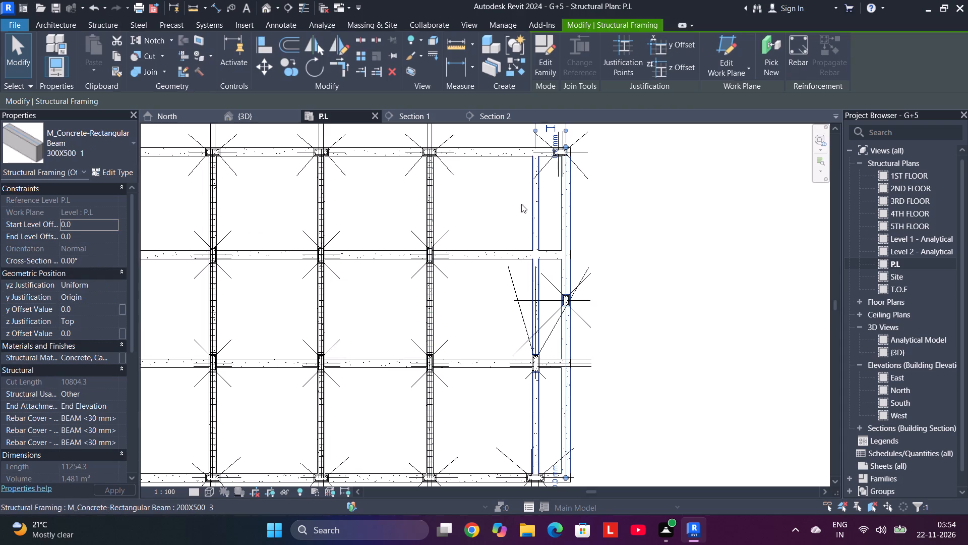
scroll(434, 206, up, 5)
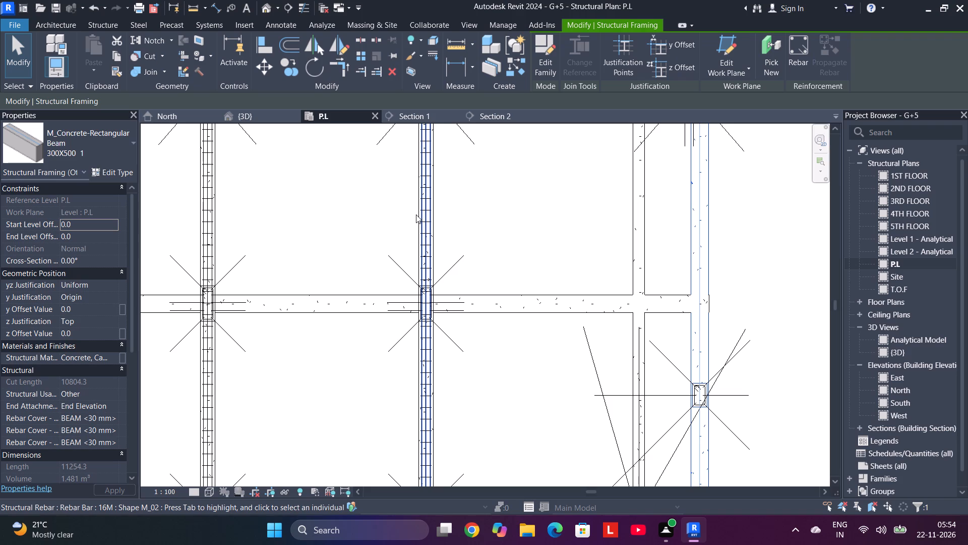
click(415, 215)
scroll(482, 212, down, 4)
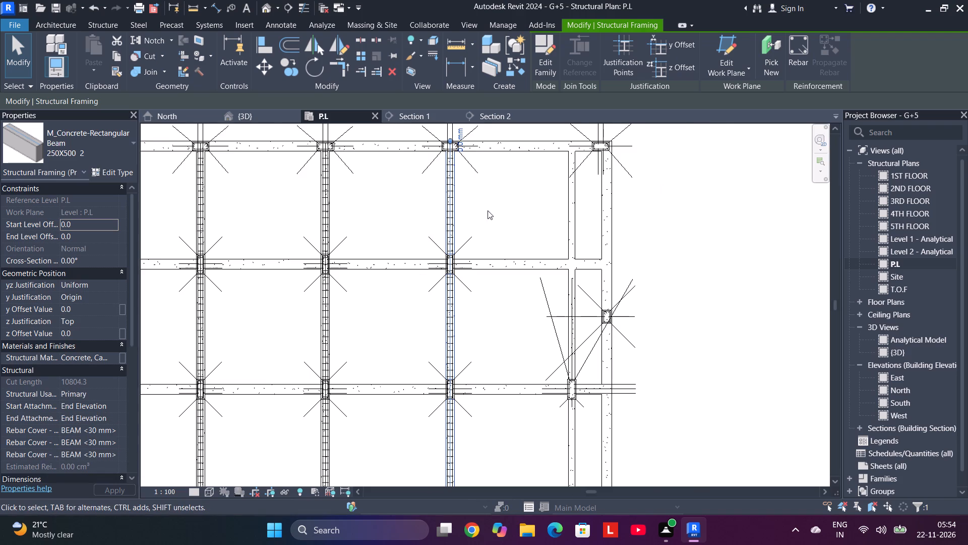
middle_drag(488, 210, 488, 231)
scroll(488, 230, down, 5)
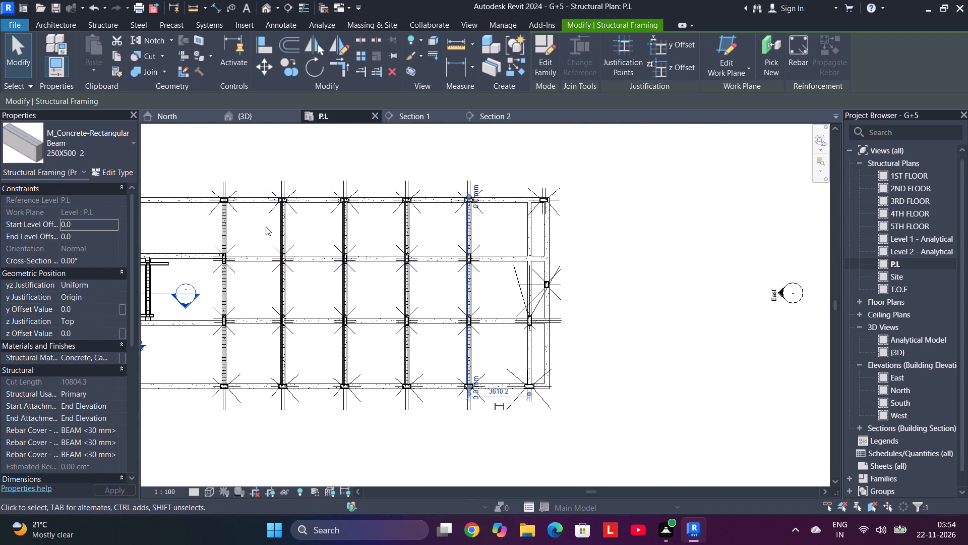
middle_drag(254, 225, 414, 213)
middle_click(414, 213)
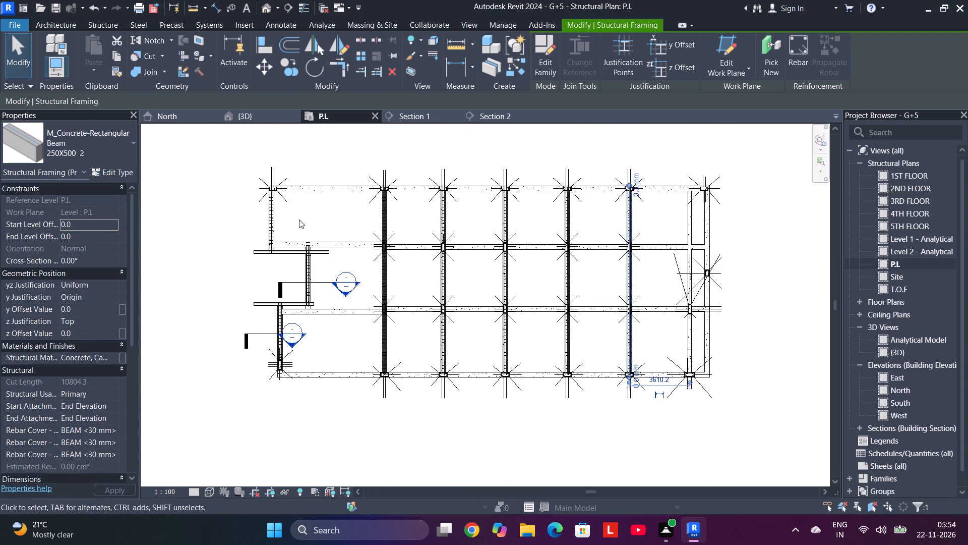
drag(284, 226, 258, 226)
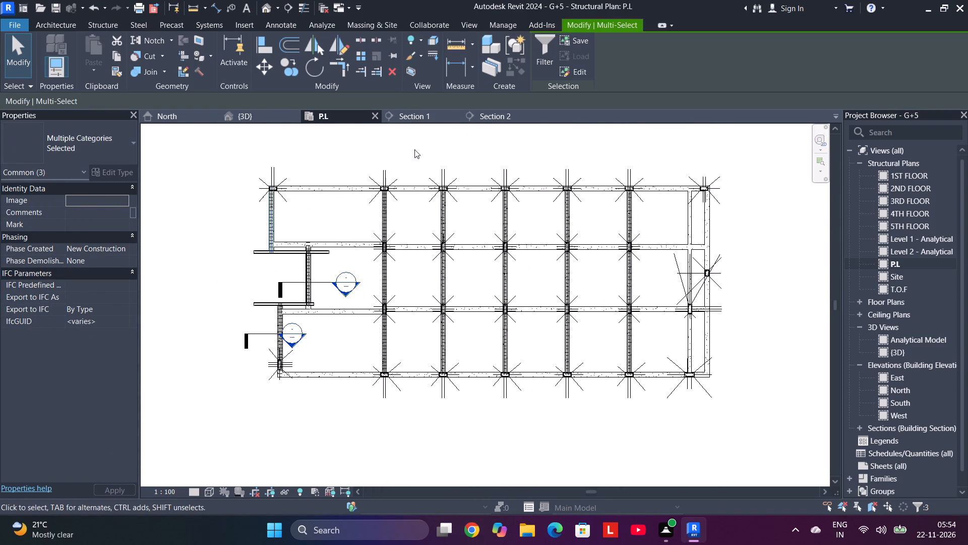
click(501, 114)
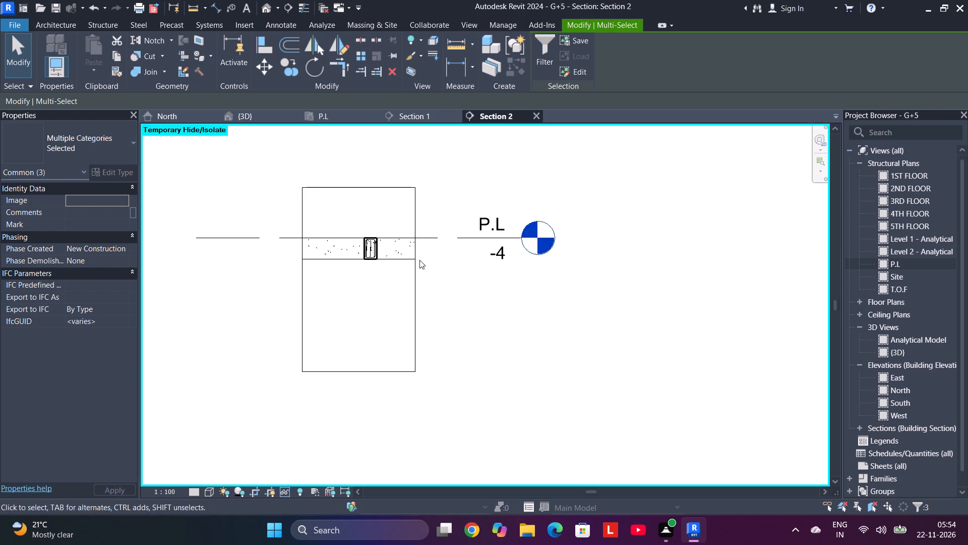
In Section 1, select the cut beam with its bars and filter the selection to Structural Rebar only.
click(422, 121)
scroll(525, 286, down, 5)
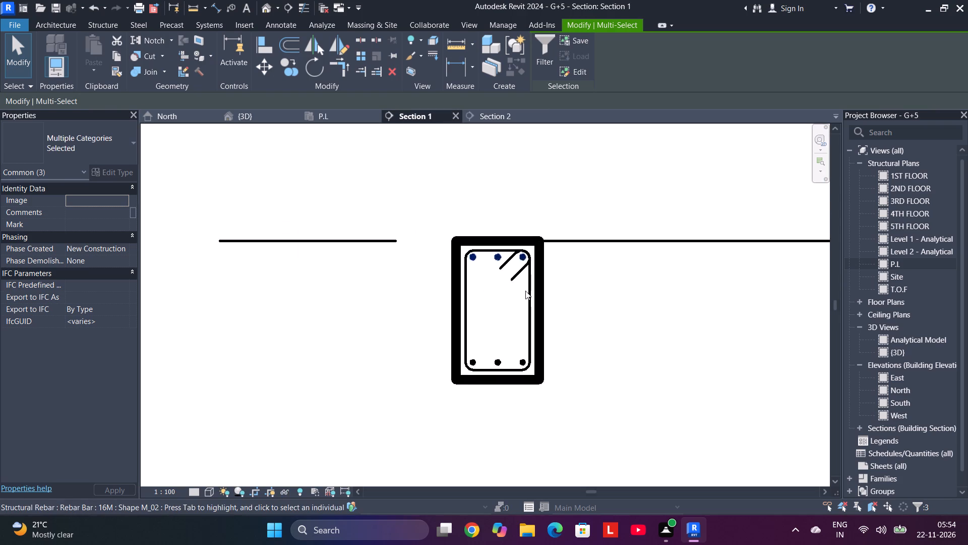
scroll(525, 285, down, 15)
scroll(544, 288, up, 8)
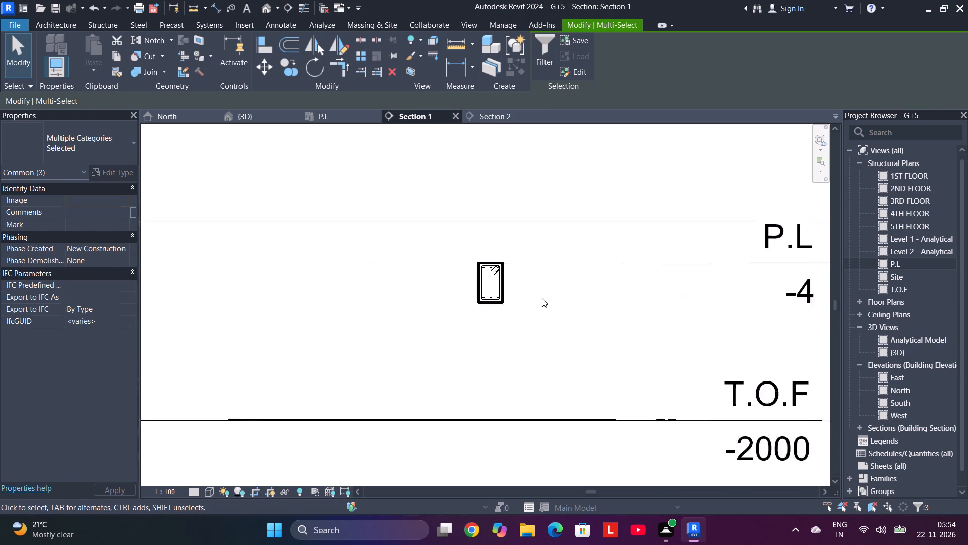
scroll(542, 298, up, 2)
drag(512, 313, 391, 247)
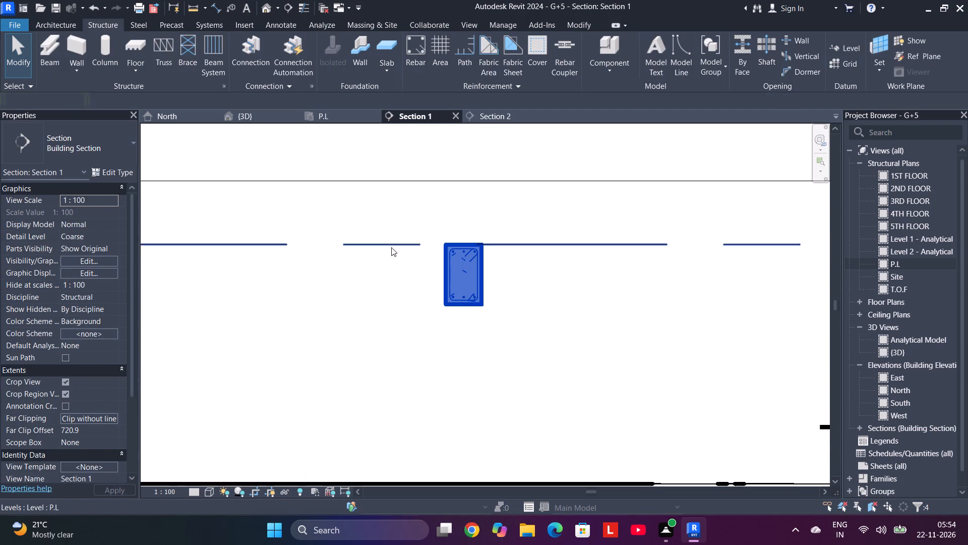
click(538, 65)
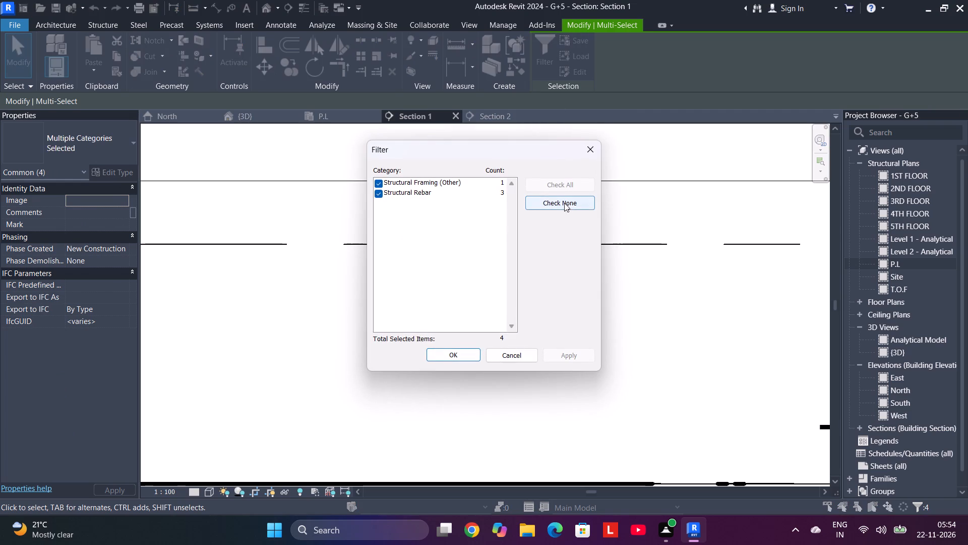
click(564, 203)
click(381, 197)
click(442, 354)
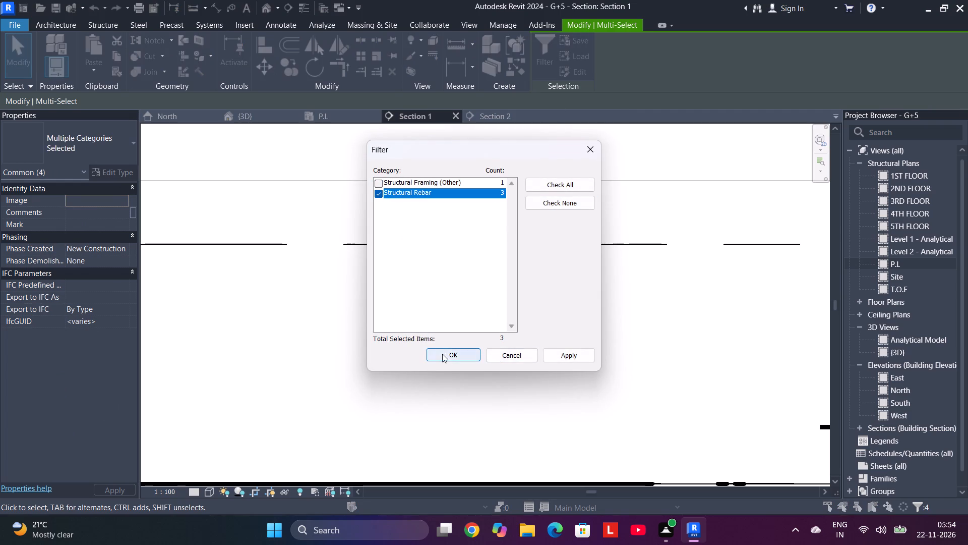
scroll(475, 274, up, 8)
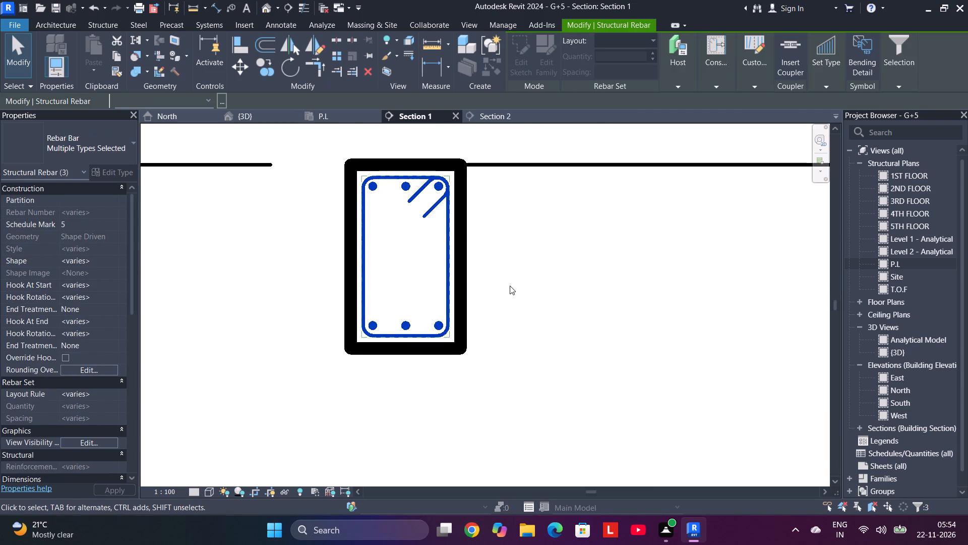
Propagate the selected stirrups and bars by face from the Section 1 beam's top face to the right-edge vertical 300X500 beam in P.L.
middle_drag(509, 284, 472, 239)
scroll(472, 240, down, 4)
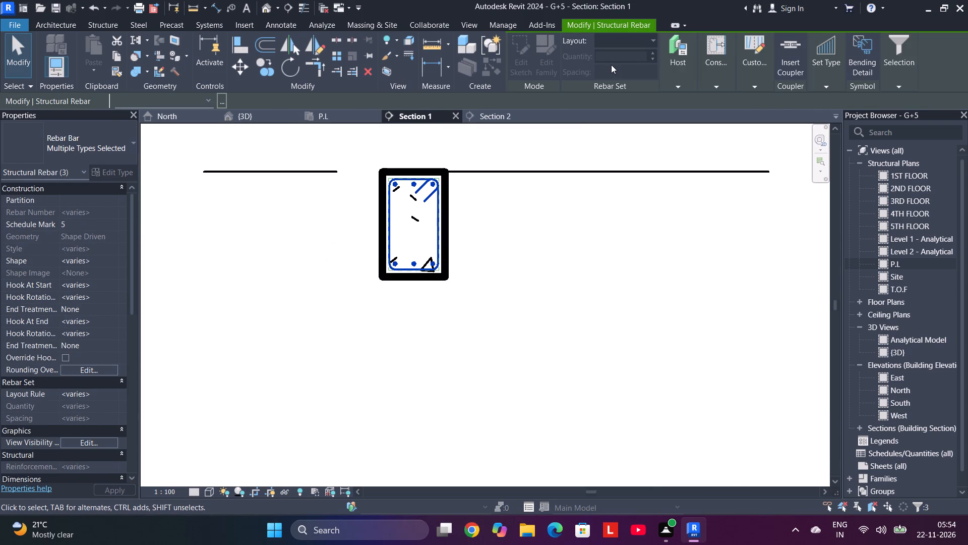
click(678, 78)
click(739, 125)
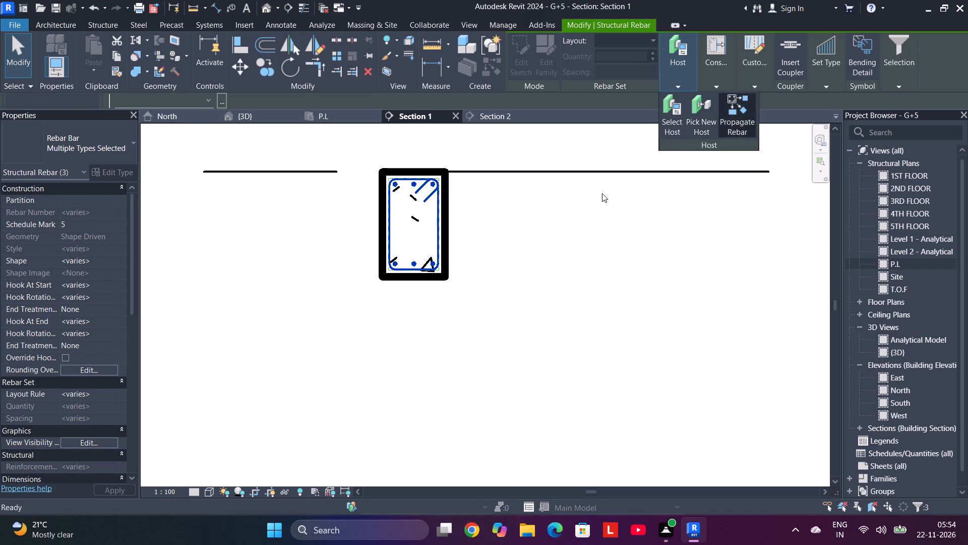
click(418, 173)
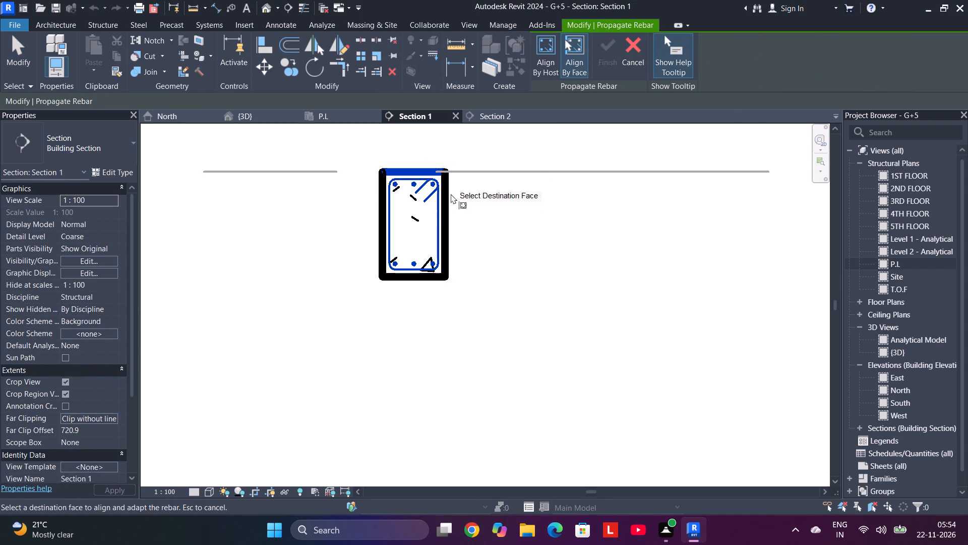
click(342, 116)
scroll(456, 248, down, 5)
scroll(571, 274, up, 3)
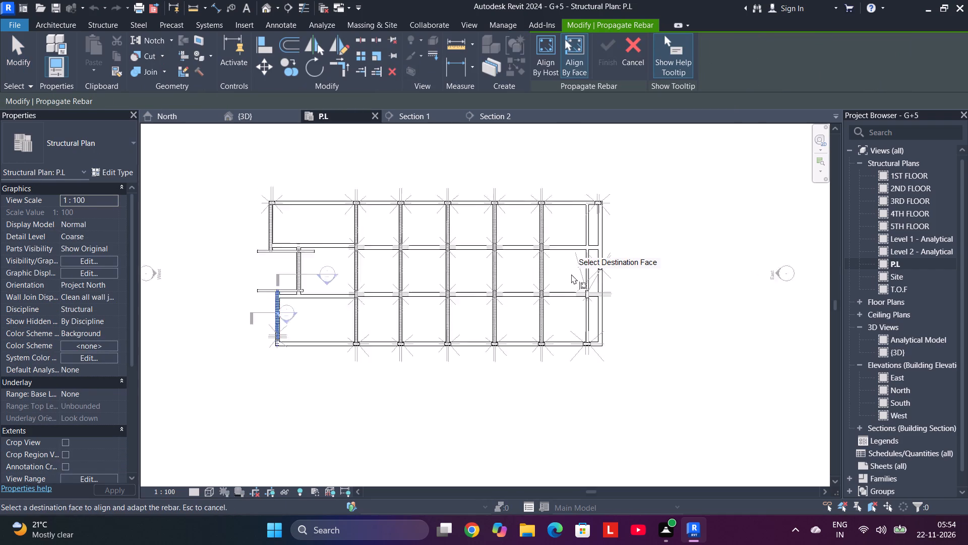
scroll(571, 274, up, 7)
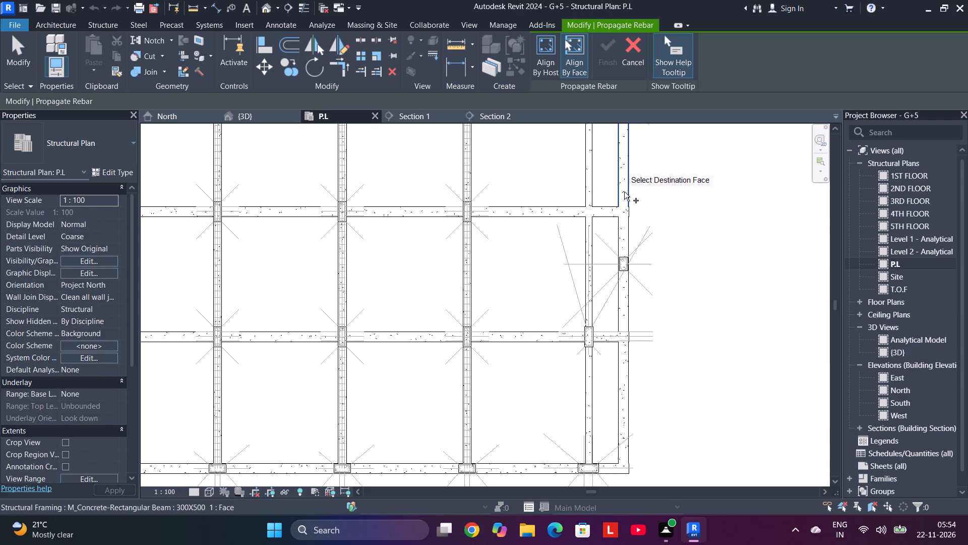
click(624, 192)
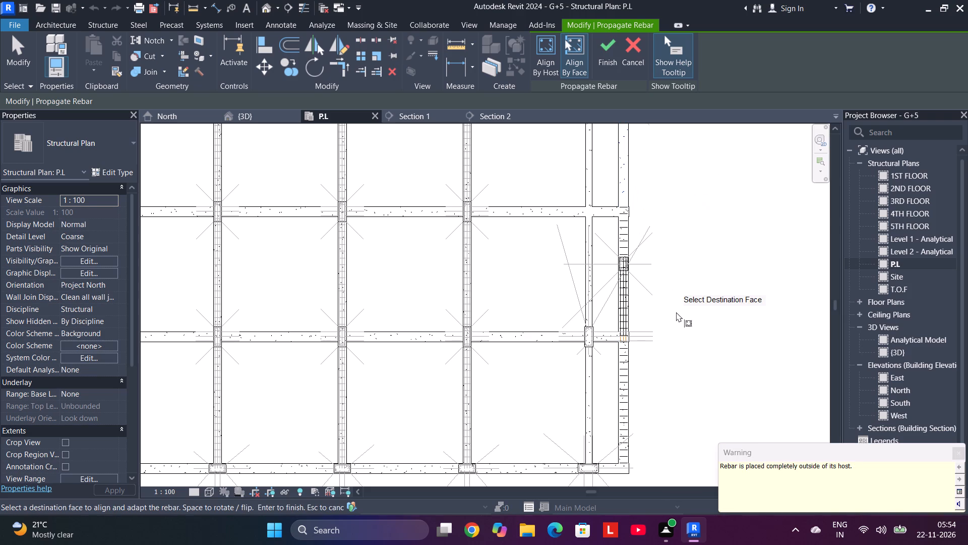
click(961, 453)
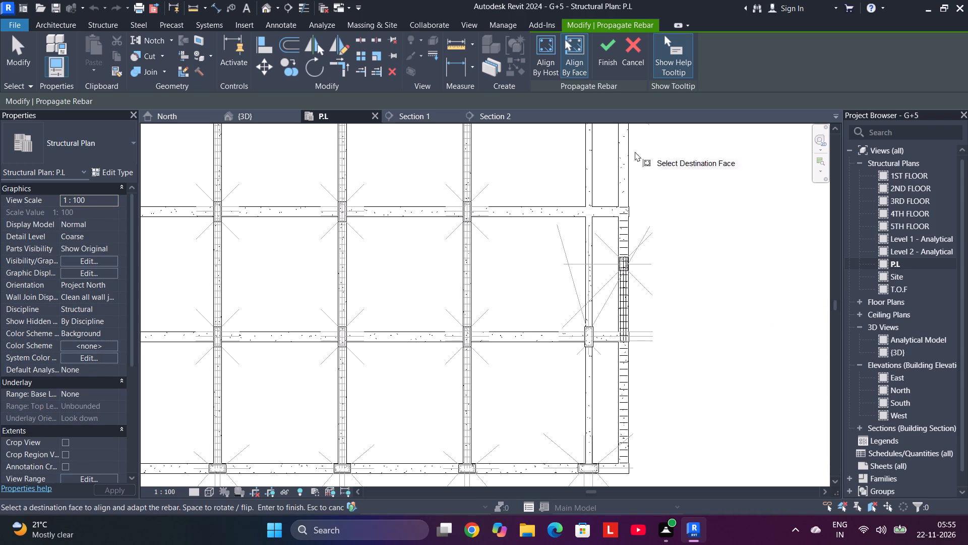
click(588, 57)
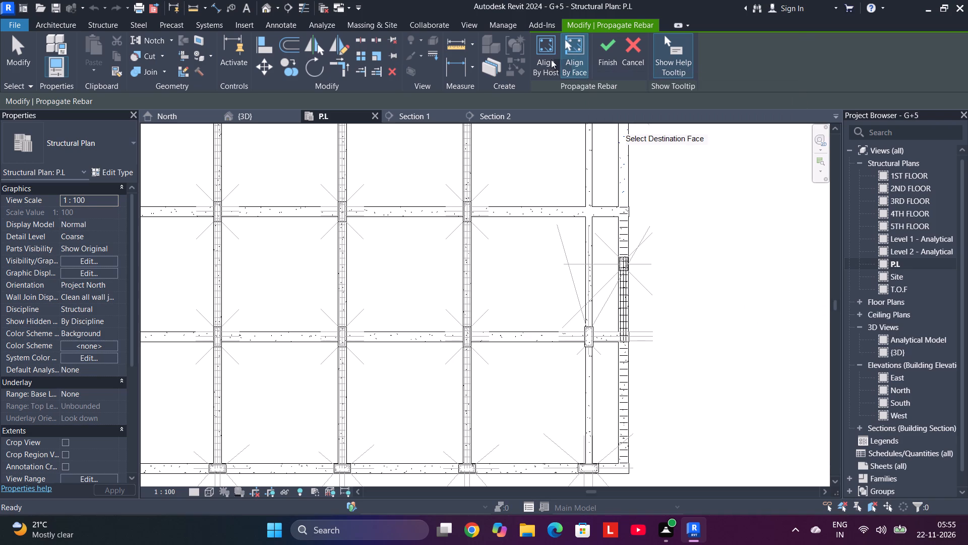
click(552, 60)
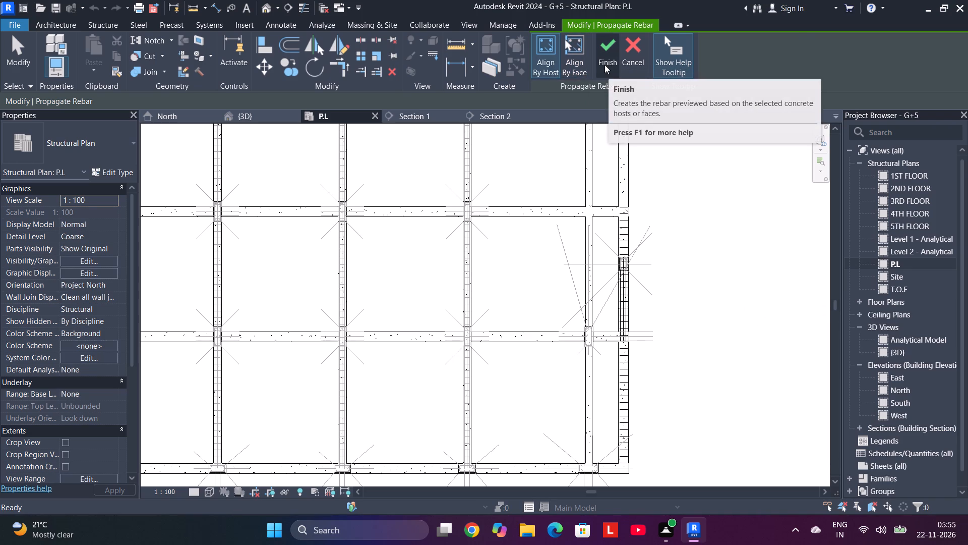
click(604, 65)
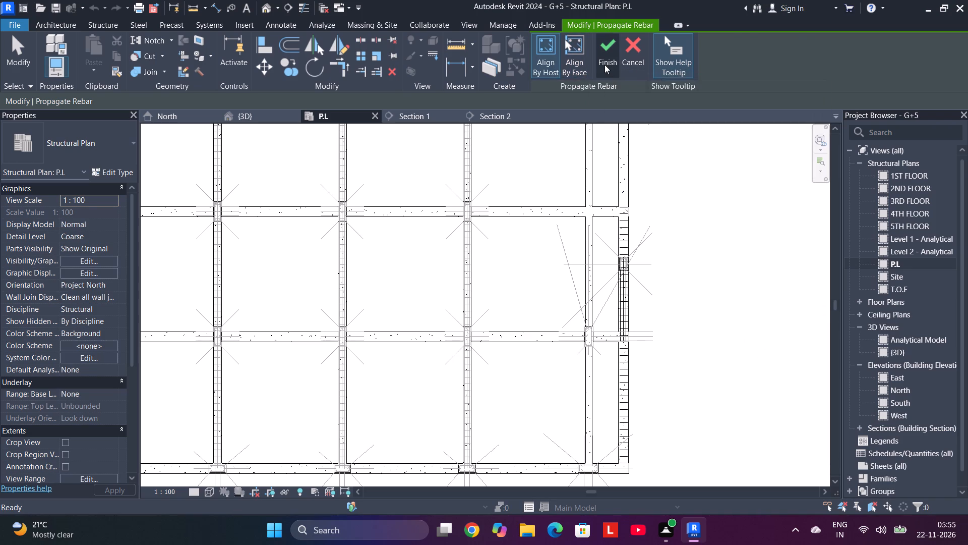
Extend the Section 2 line and its crop extent past the right-edge beam in P.L, and shorten its far clip offset to about 891.3.
scroll(618, 207, down, 4)
scroll(618, 207, up, 4)
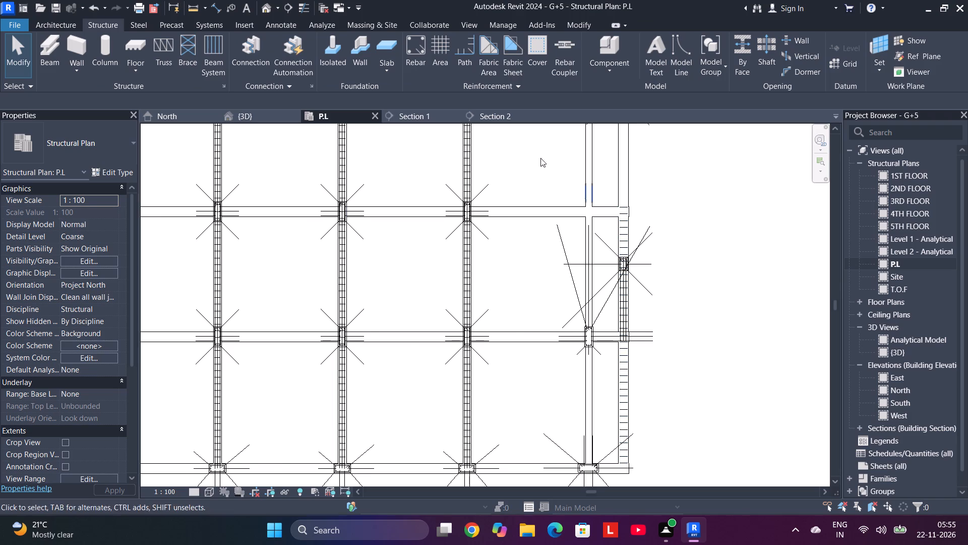
scroll(639, 225, up, 1)
scroll(640, 223, down, 9)
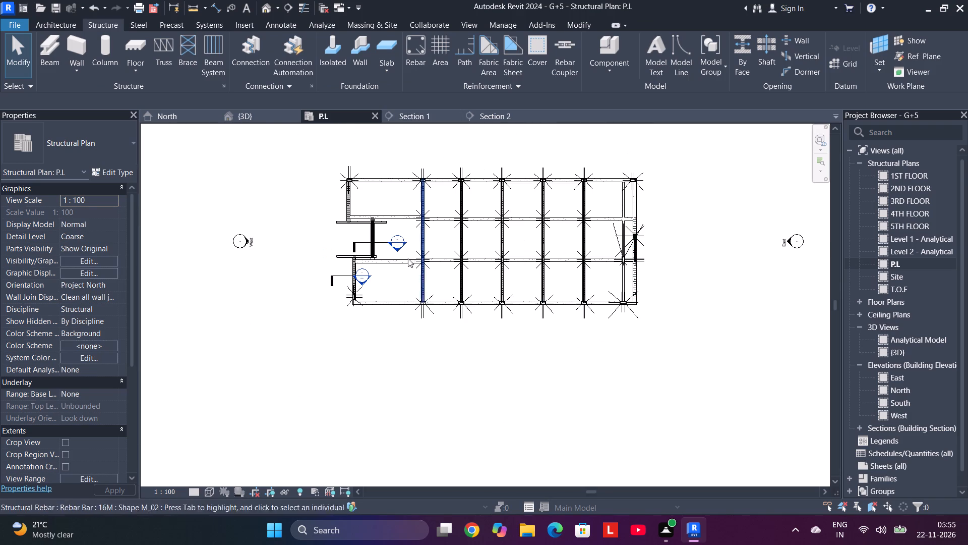
click(354, 246)
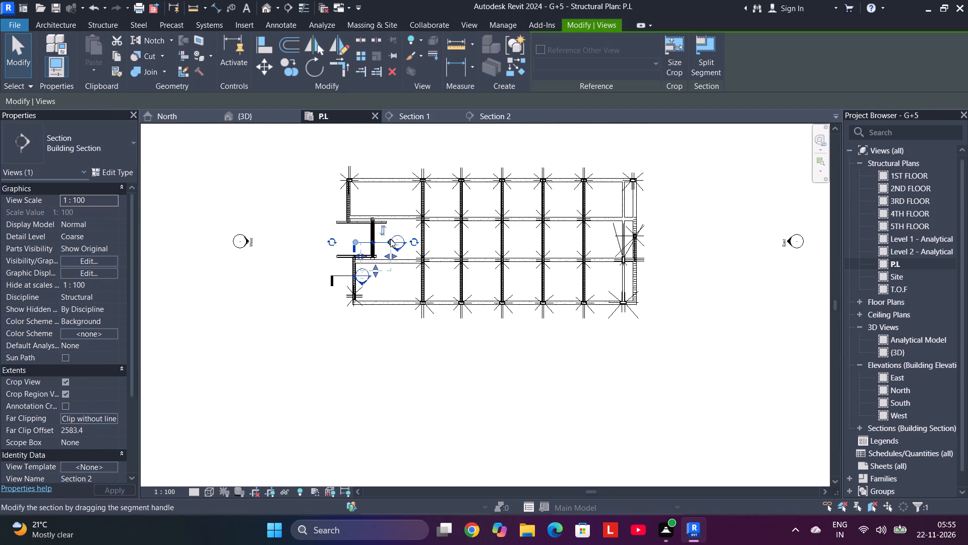
drag(390, 239, 656, 225)
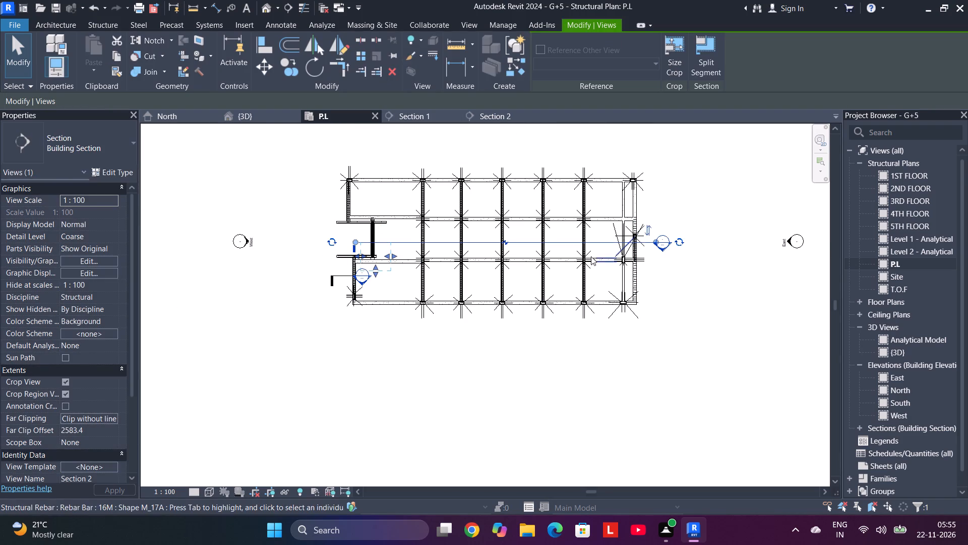
drag(394, 255, 569, 258)
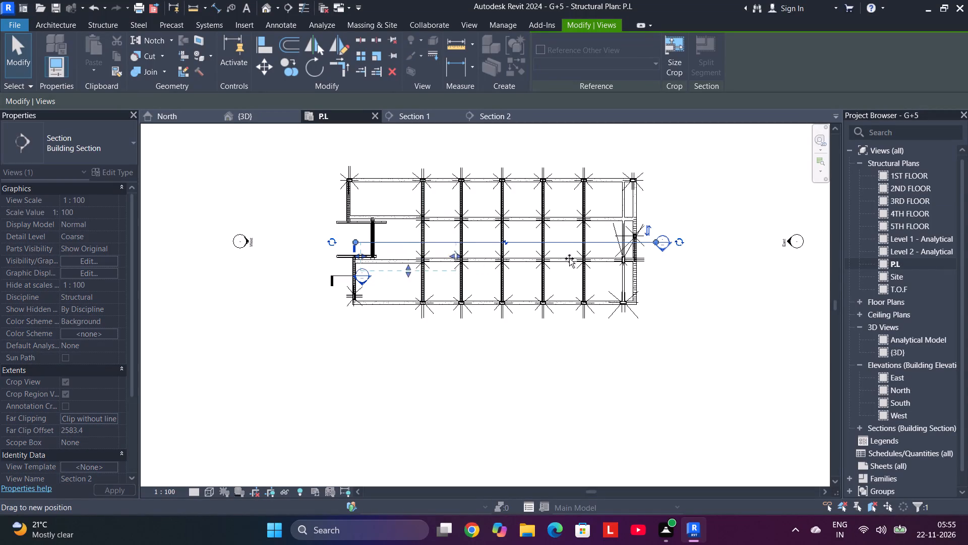
drag(569, 258, 684, 258)
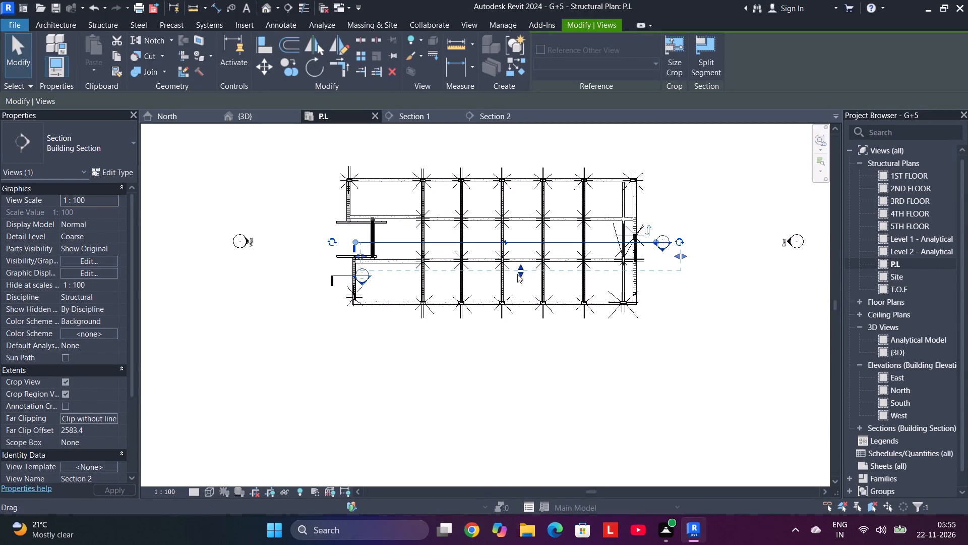
drag(517, 274, 517, 255)
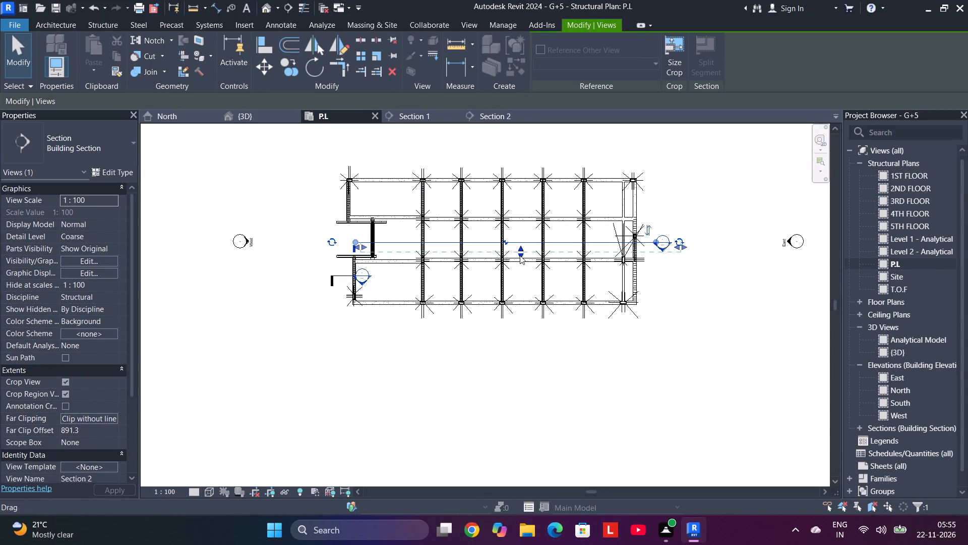
Stretch the propagated 8MM stirrup set upward in plan along the right-edge vertical beam to the upper corner column.
scroll(685, 292, up, 5)
scroll(627, 316, up, 4)
scroll(560, 298, up, 4)
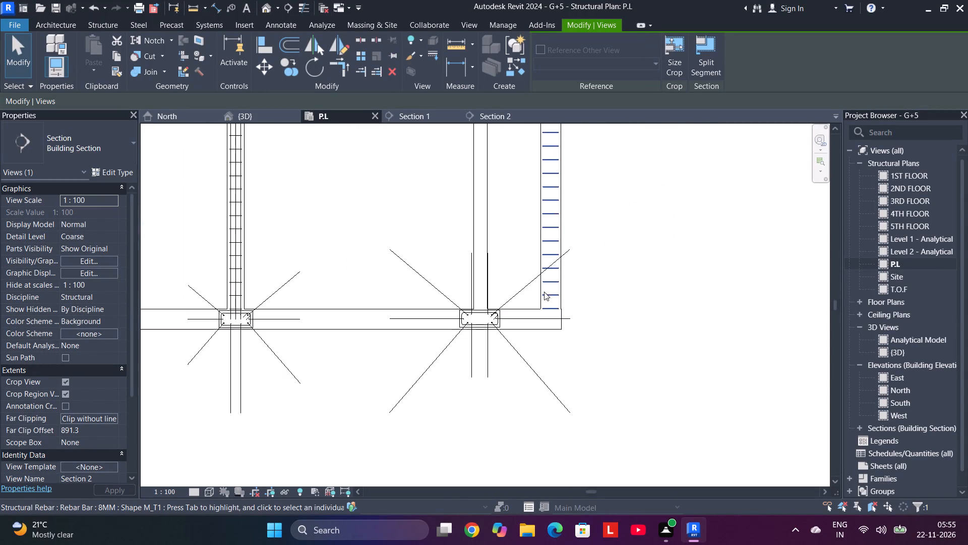
click(551, 310)
scroll(558, 314, up, 4)
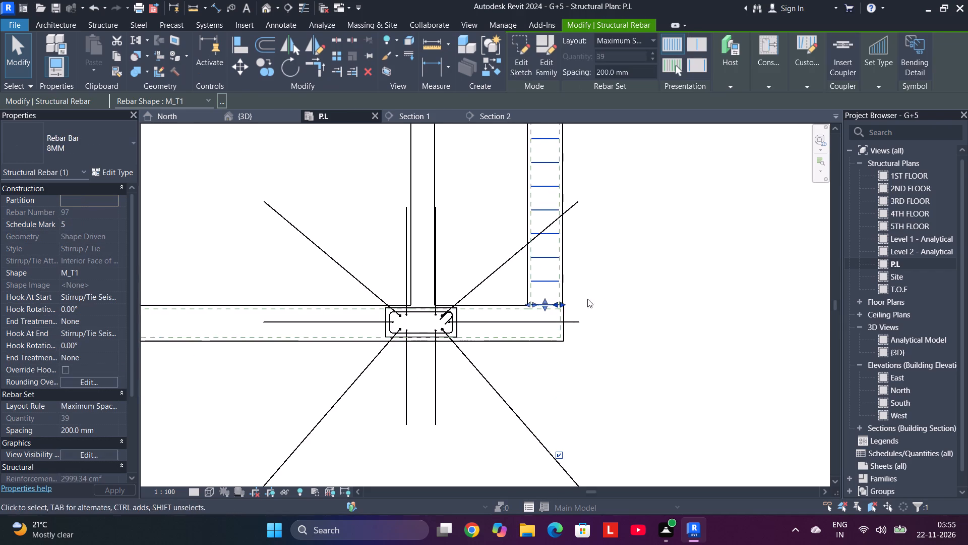
scroll(639, 265, down, 9)
middle_drag(646, 253, 642, 423)
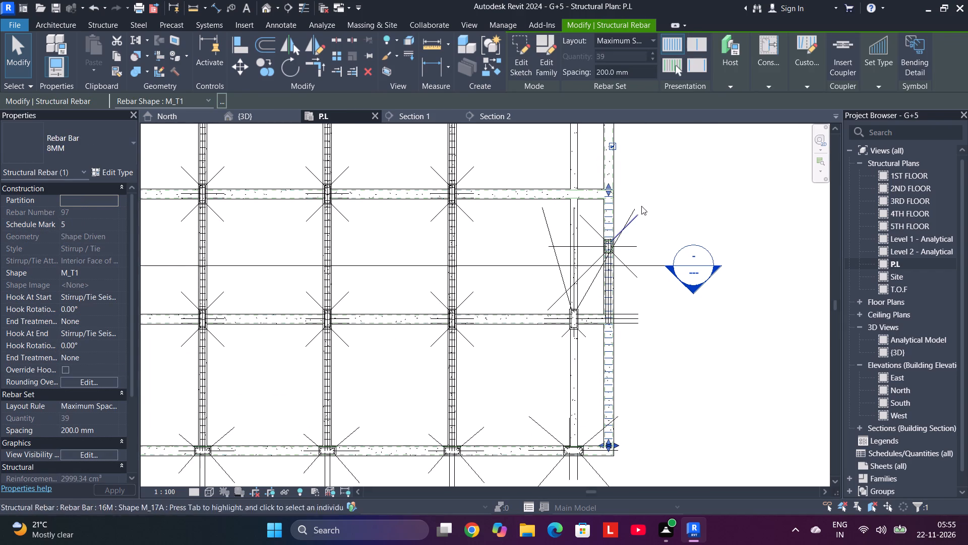
middle_drag(642, 206, 621, 324)
scroll(586, 310, up, 4)
drag(586, 310, 582, 264)
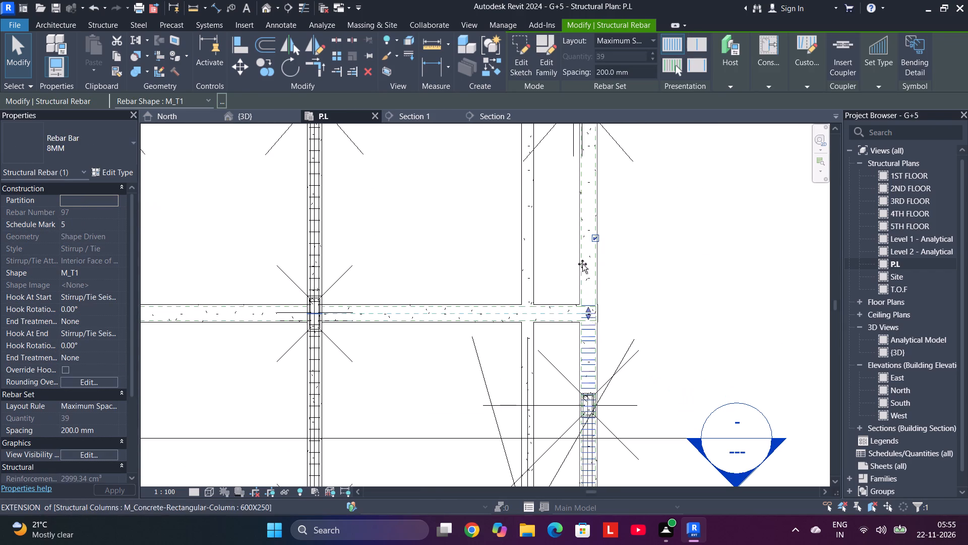
drag(582, 264, 582, 188)
middle_drag(581, 192, 571, 321)
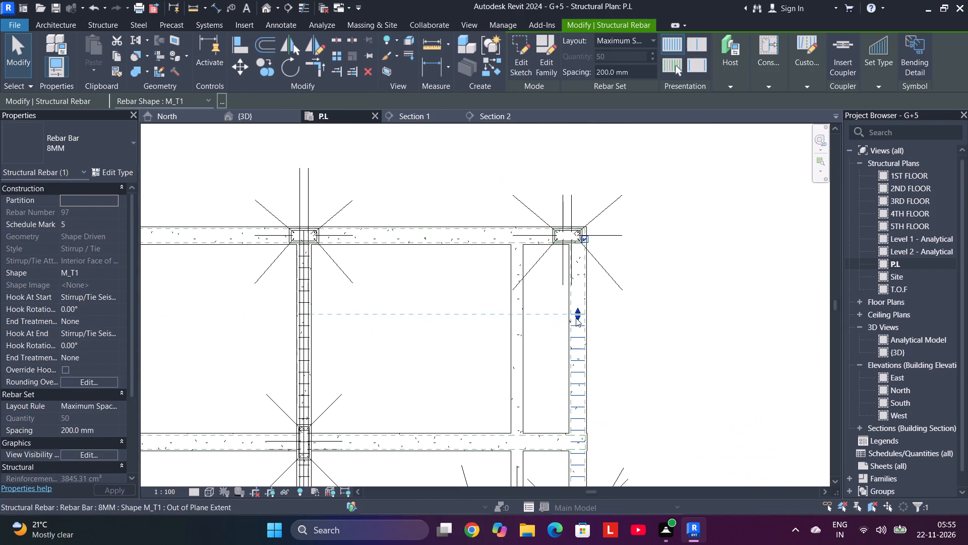
drag(576, 316, 580, 245)
scroll(641, 291, down, 8)
middle_drag(633, 269, 577, 174)
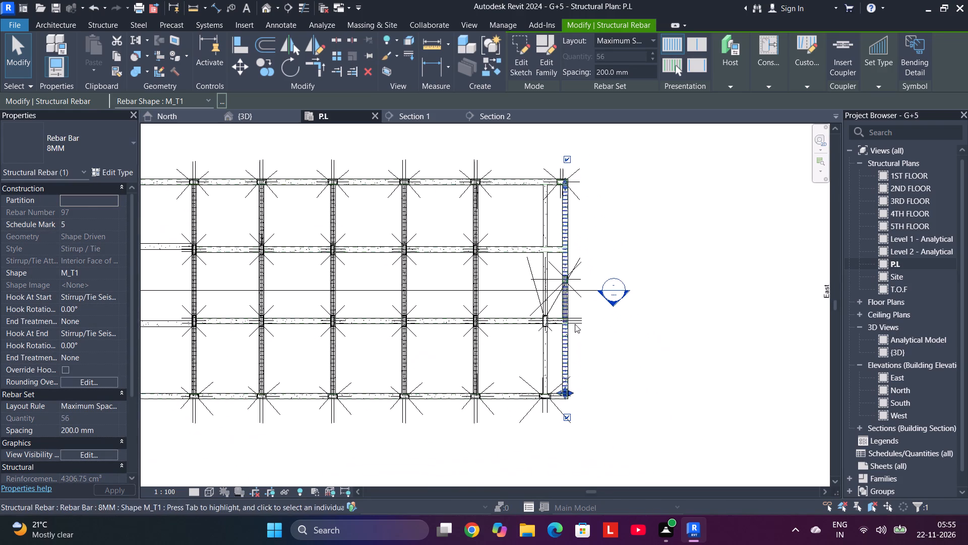
Extend the lower end of the right-edge beam's 16M bar set into the bottom horizontal beam in plan.
scroll(586, 333, up, 11)
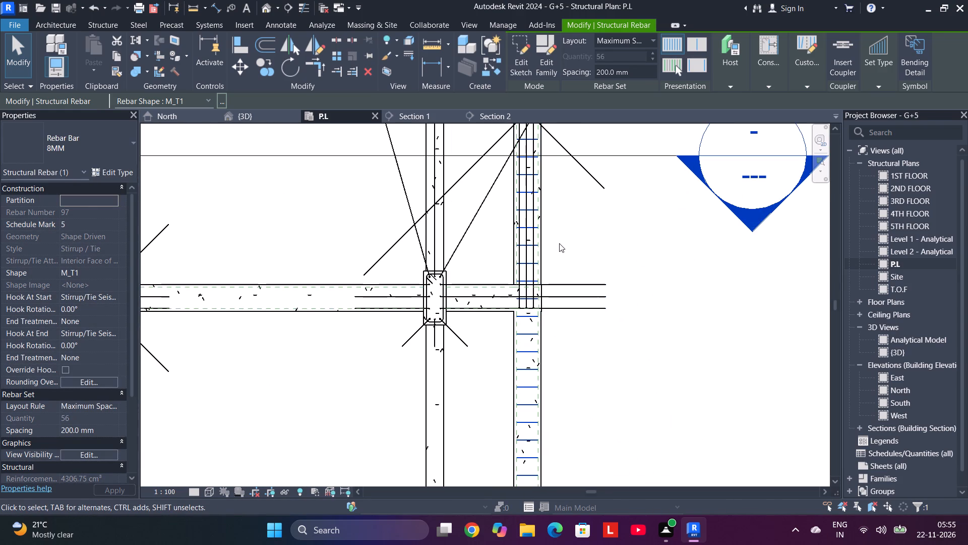
click(536, 238)
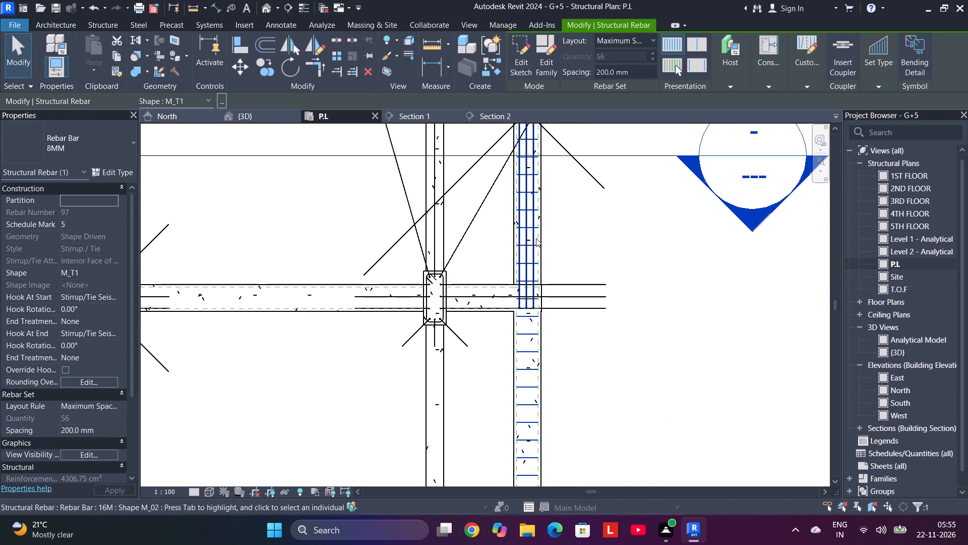
drag(516, 309, 525, 403)
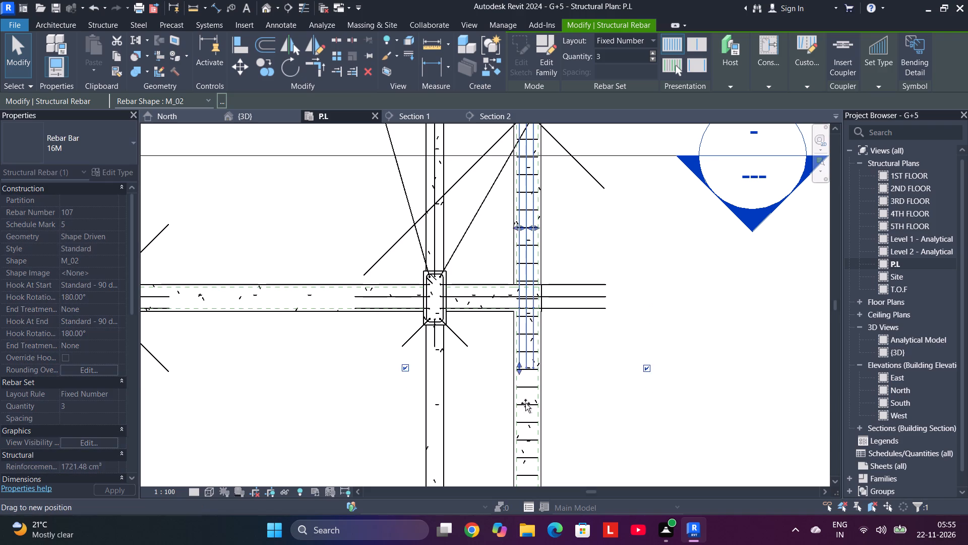
drag(525, 403, 525, 411)
middle_drag(527, 411, 492, 228)
drag(483, 229, 532, 371)
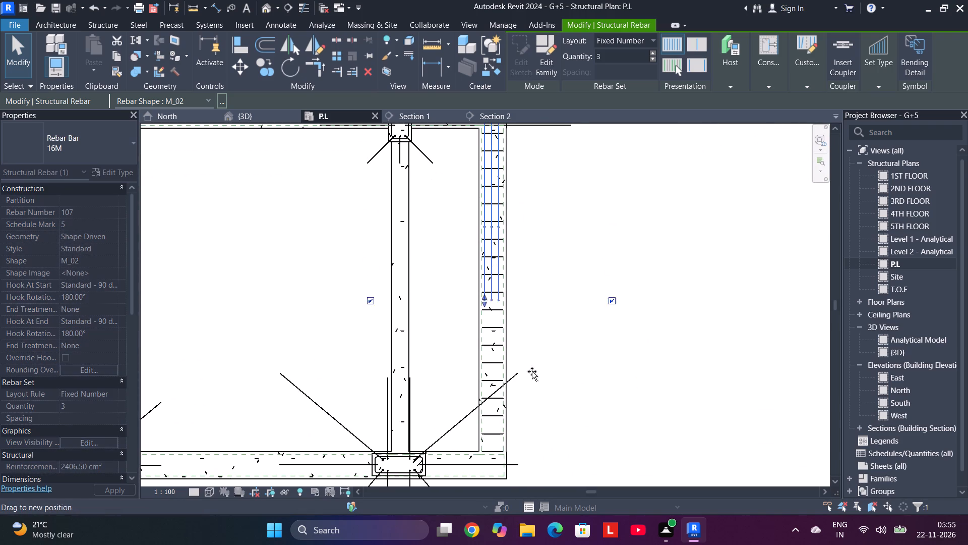
drag(532, 371, 519, 456)
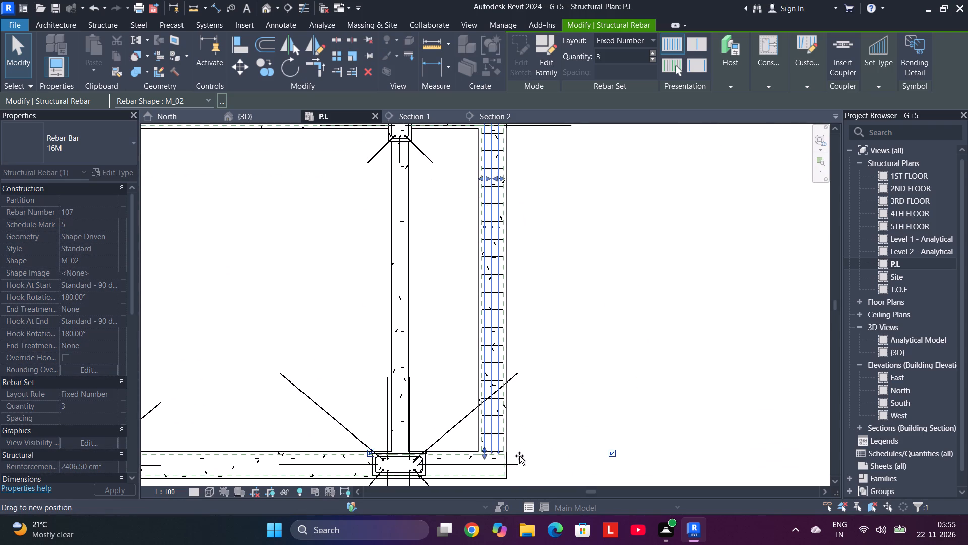
drag(519, 456, 519, 462)
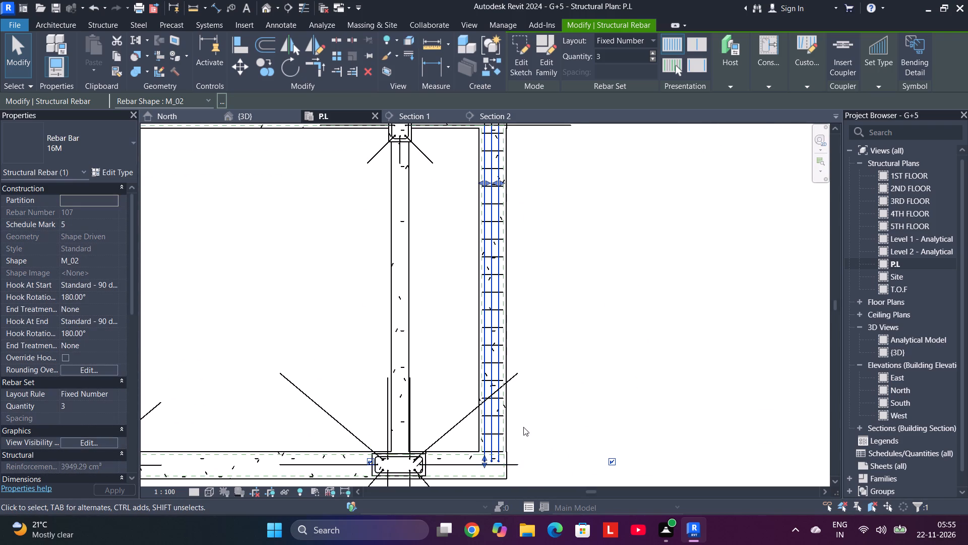
Extend the upper end of the same 16M bar set along the right-edge beam to the upper corner column.
middle_drag(540, 276, 553, 439)
middle_drag(568, 267, 562, 451)
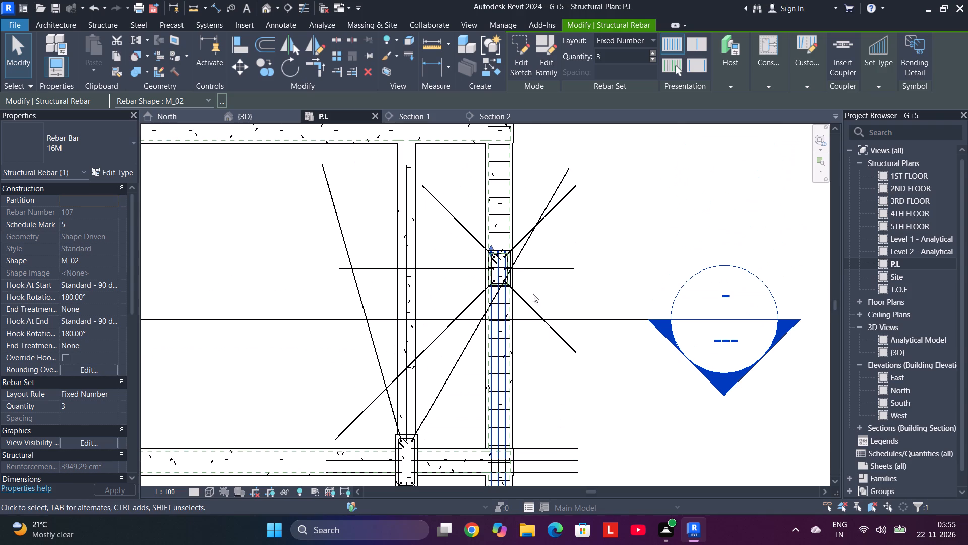
drag(490, 249, 489, 192)
middle_drag(489, 192, 514, 311)
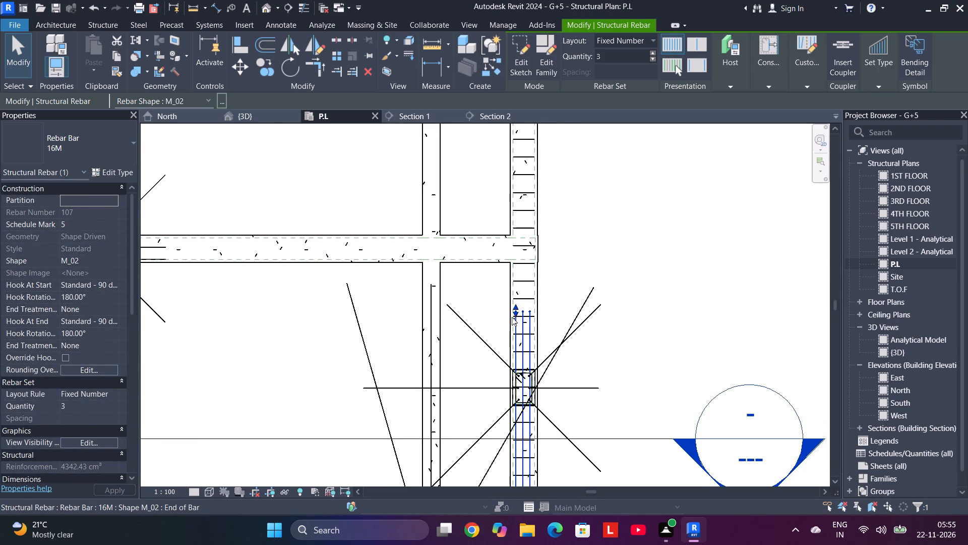
drag(512, 311, 505, 192)
middle_drag(499, 221, 533, 365)
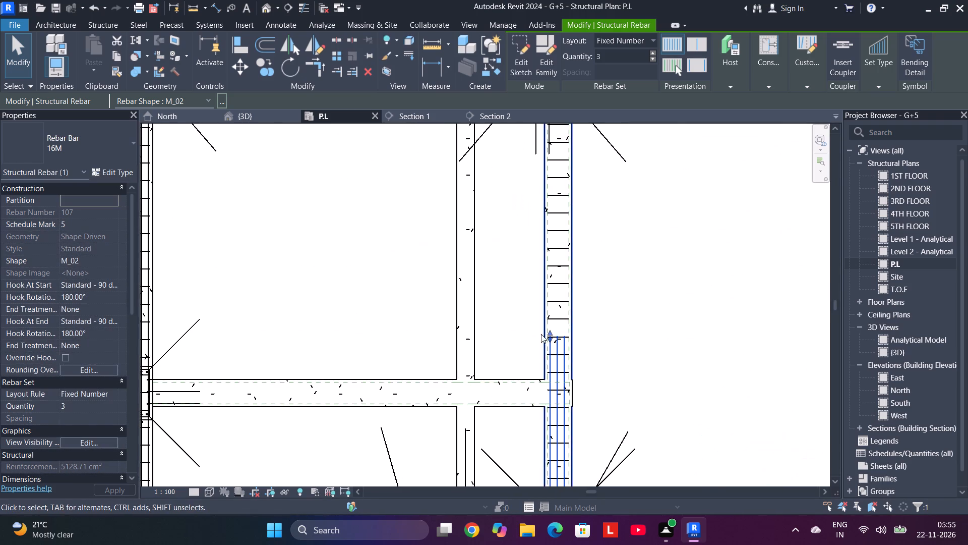
drag(553, 338, 552, 221)
middle_drag(552, 223, 537, 362)
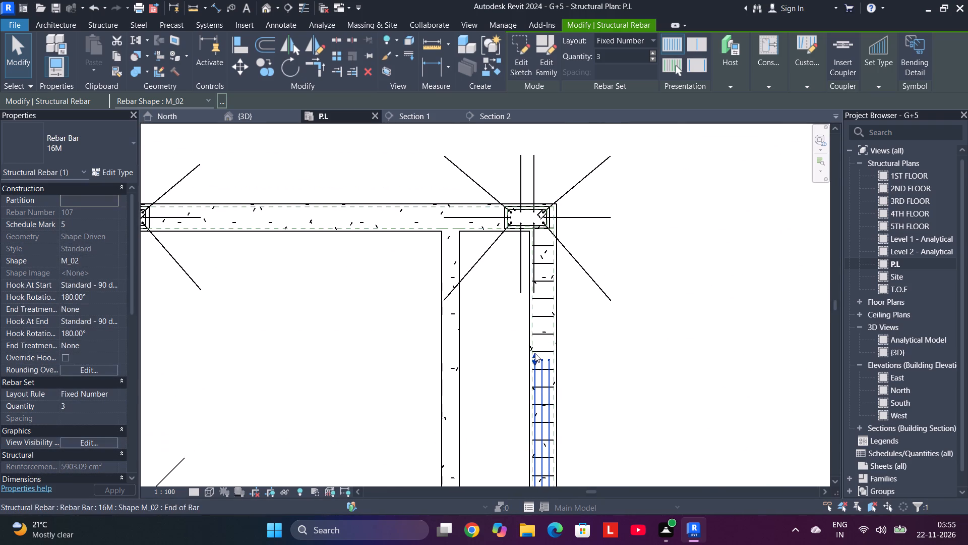
drag(534, 357, 532, 221)
scroll(608, 353, down, 4)
middle_drag(608, 354, 543, 210)
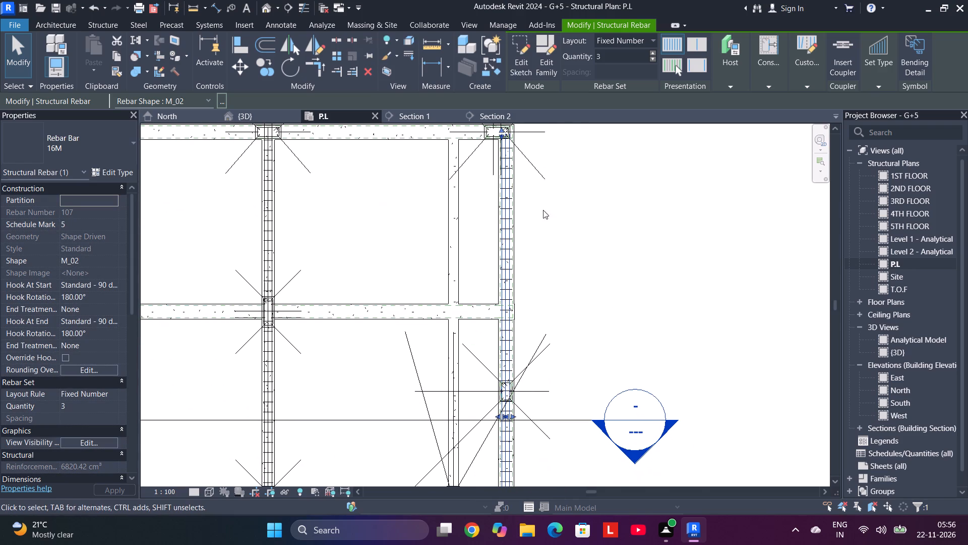
Examine the beam cross-sections in Section 2 to check the right-edge beam's 8MM stirrup and its 16M bars.
click(494, 117)
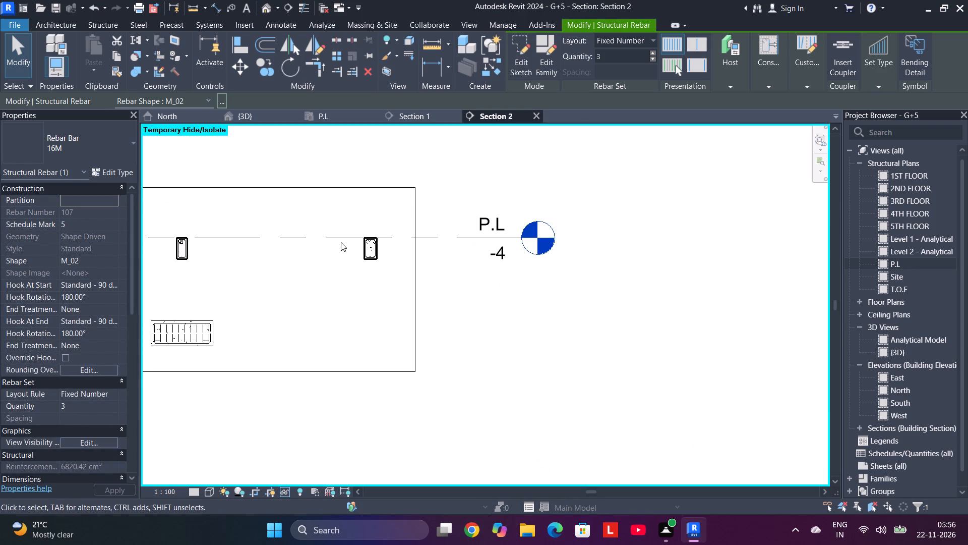
scroll(375, 264, up, 10)
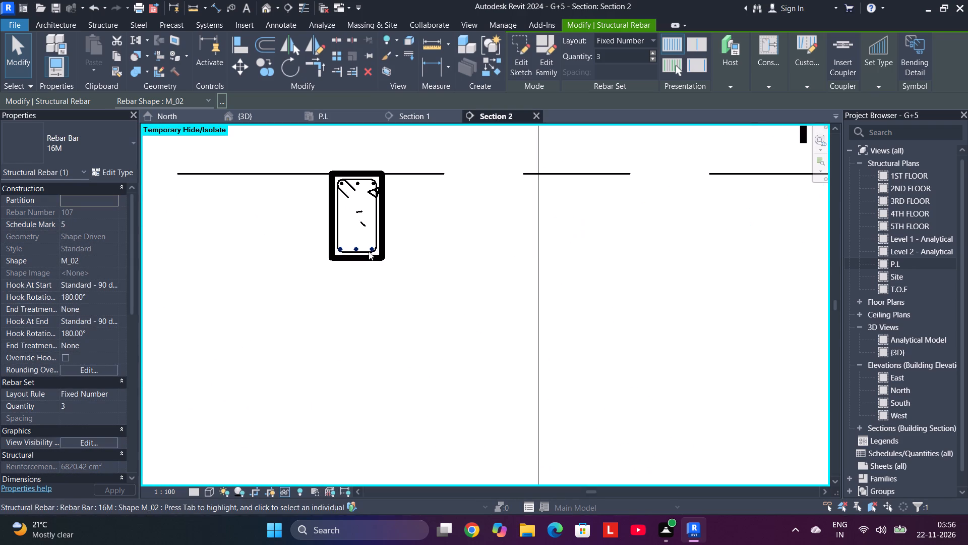
scroll(372, 251, down, 19)
scroll(381, 259, down, 5)
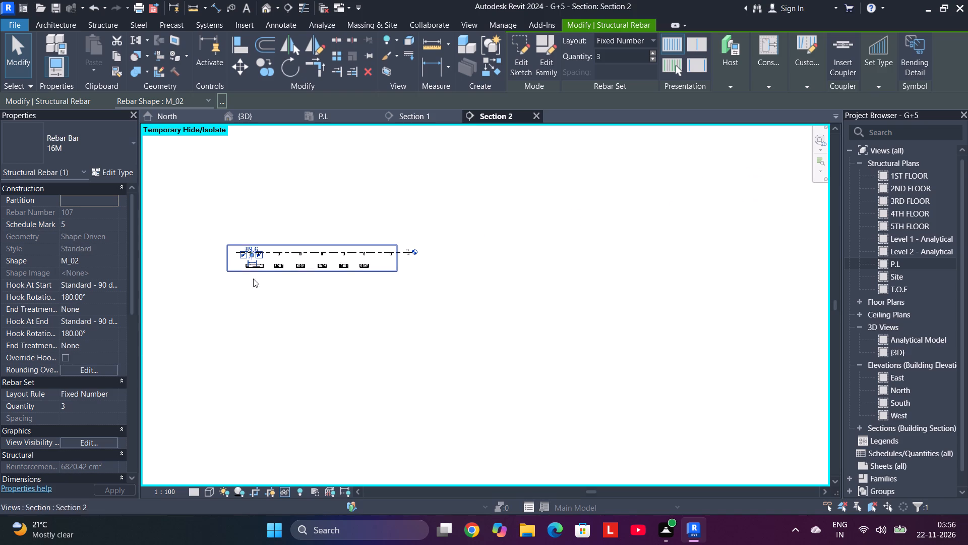
scroll(238, 265, up, 10)
scroll(322, 224, up, 5)
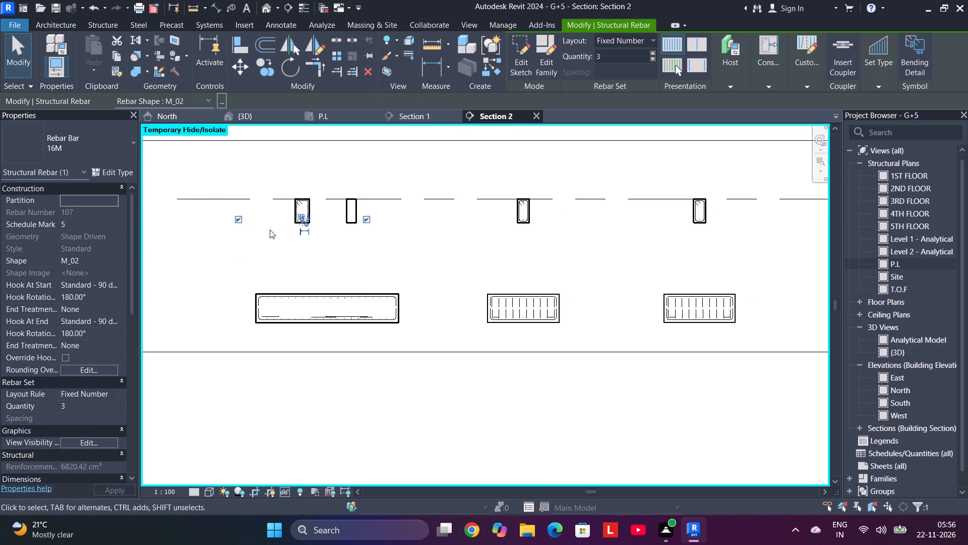
scroll(288, 219, up, 10)
scroll(350, 221, up, 4)
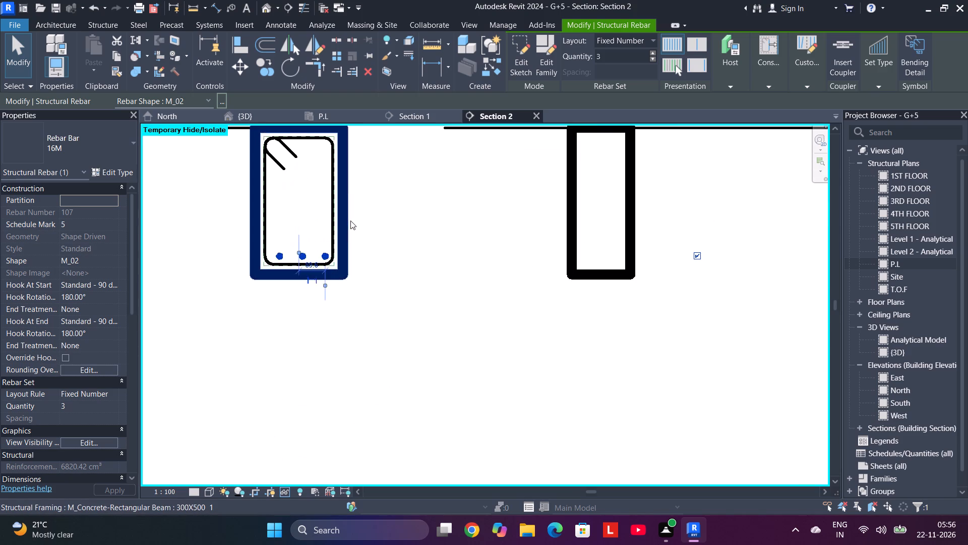
scroll(350, 221, down, 6)
scroll(350, 216, up, 3)
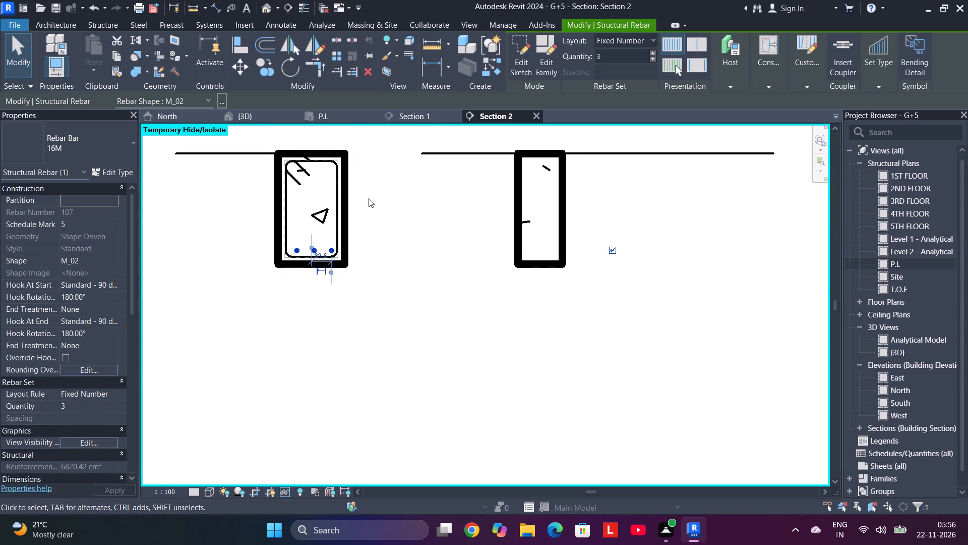
click(373, 198)
click(301, 166)
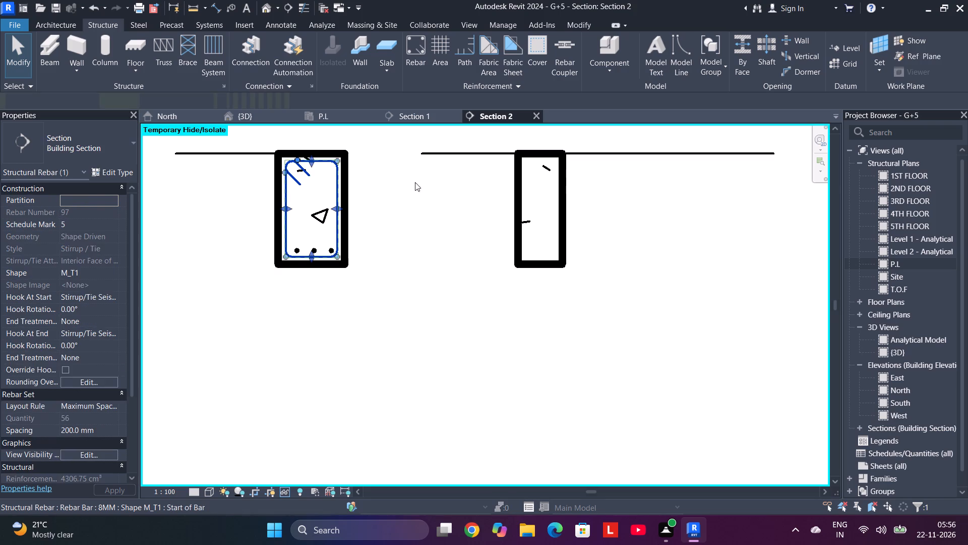
click(419, 194)
scroll(422, 200, down, 10)
scroll(591, 221, down, 3)
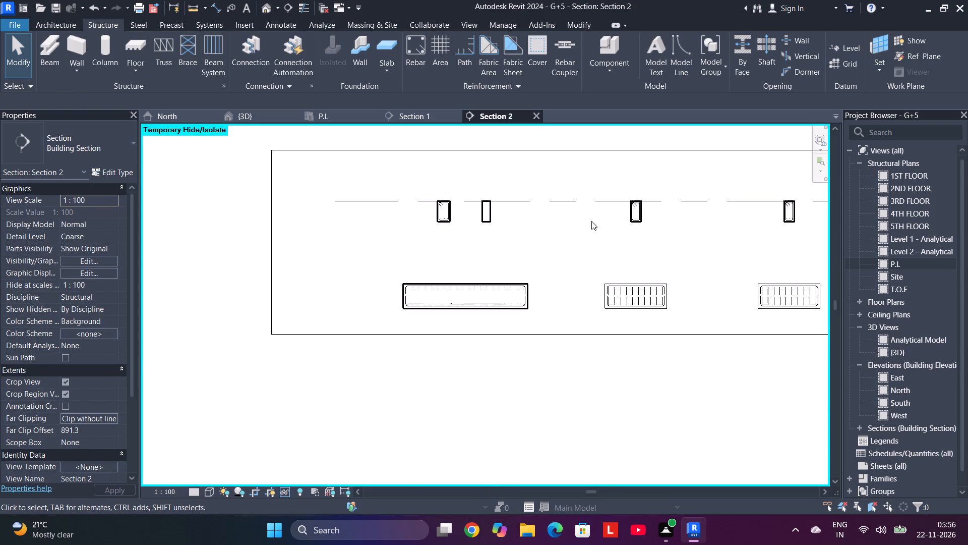
Copy the top 16M three-bar set from the beam nearest the P.L level head into the right-edge beam's upper stirrup corner in Section 2.
middle_drag(591, 221, 363, 254)
middle_click(362, 255)
scroll(584, 256, down, 4)
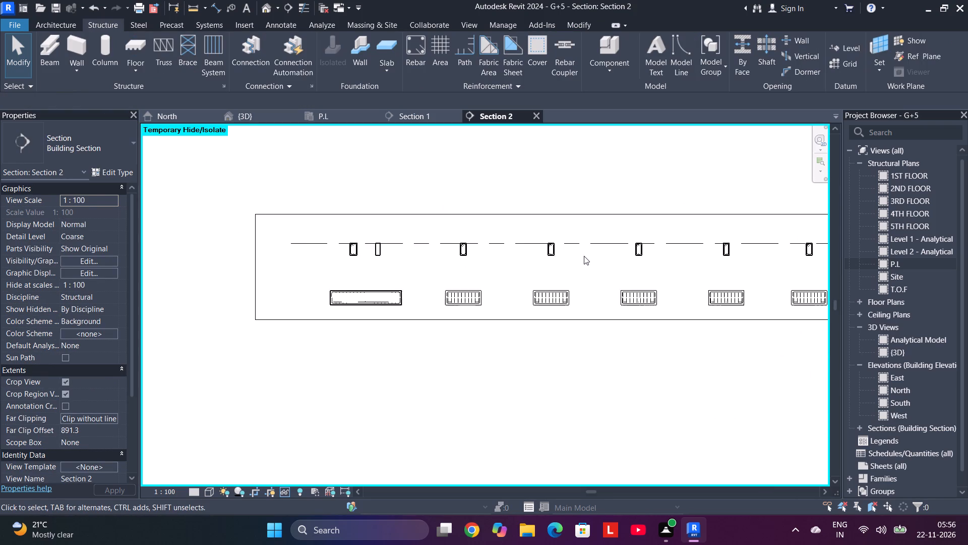
scroll(635, 250, down, 4)
middle_drag(593, 258, 356, 258)
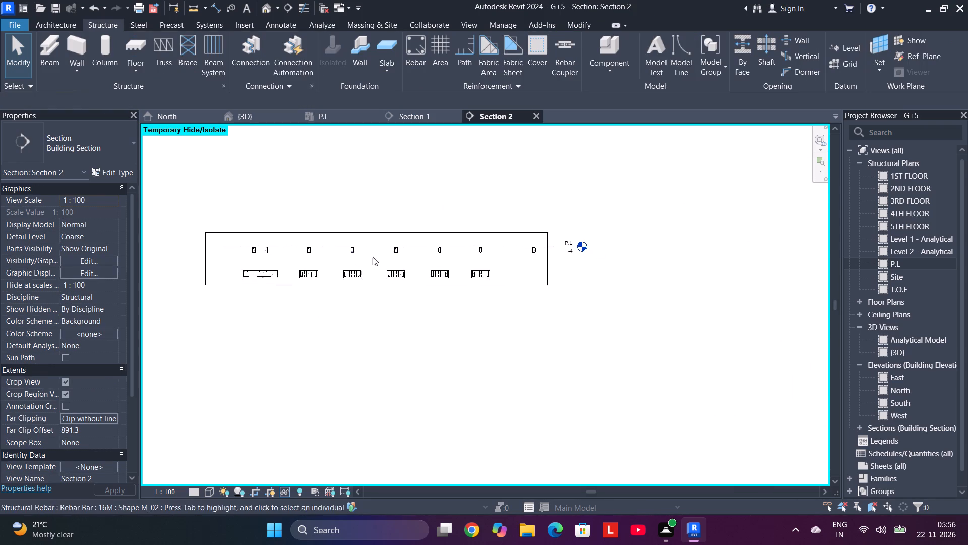
scroll(545, 246, up, 12)
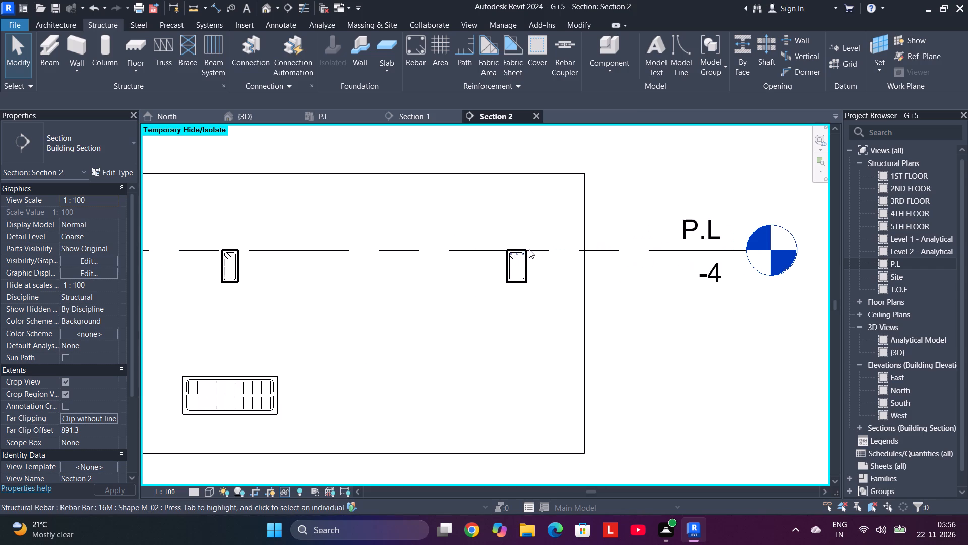
scroll(520, 253, up, 6)
click(523, 253)
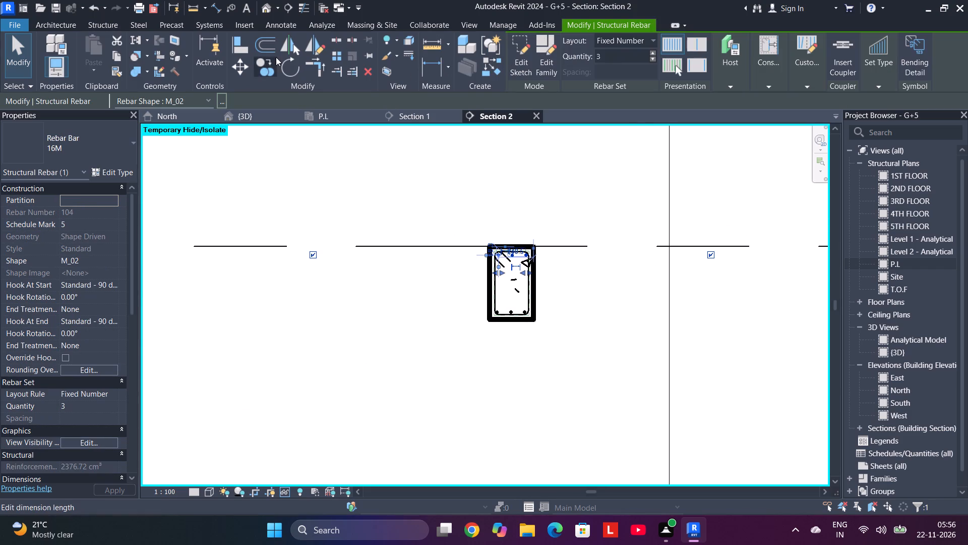
click(264, 67)
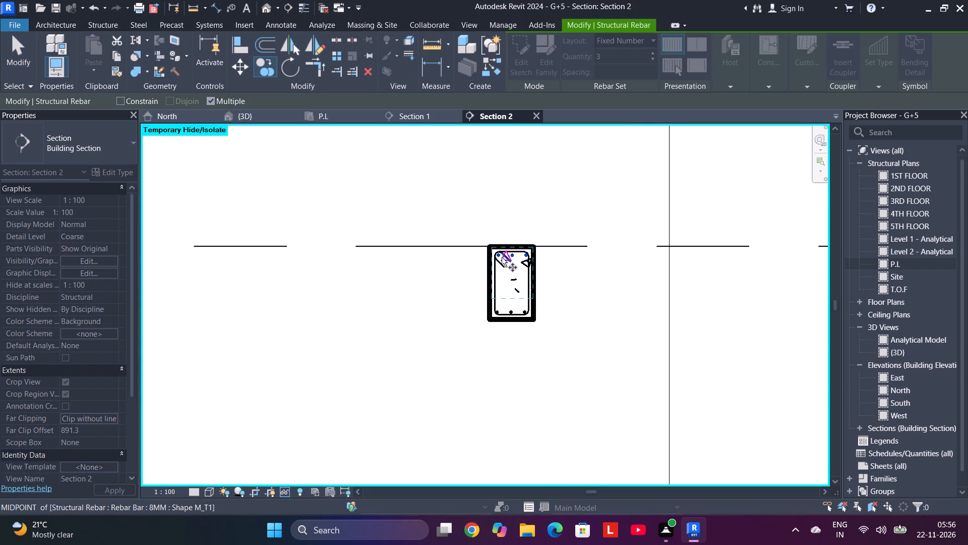
scroll(499, 260, up, 7)
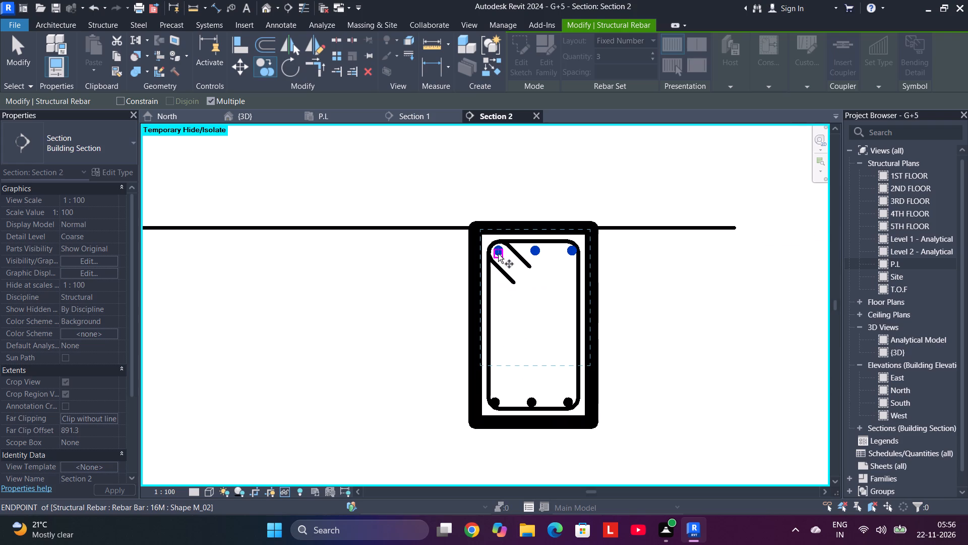
click(498, 250)
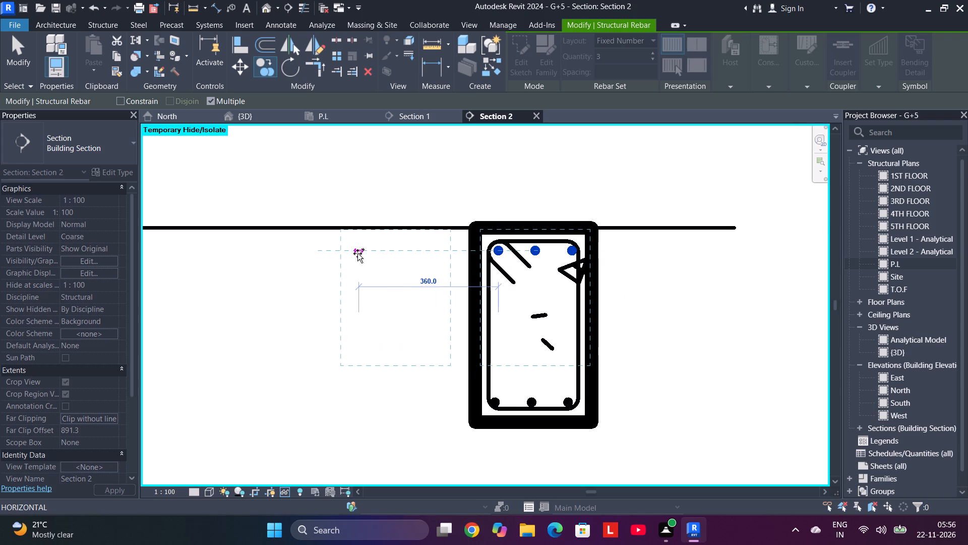
middle_drag(357, 253, 815, 315)
scroll(721, 321, down, 9)
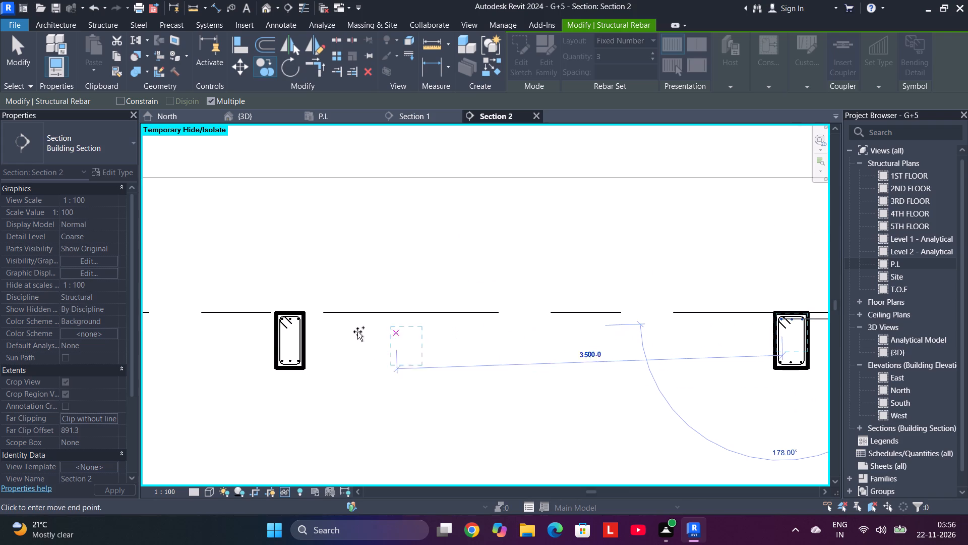
middle_drag(300, 347, 641, 346)
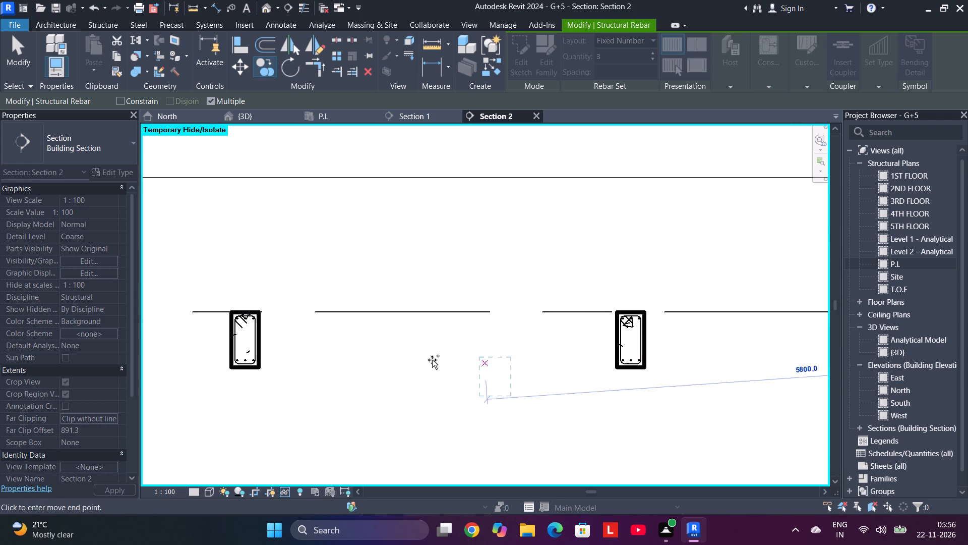
middle_drag(356, 321, 504, 331)
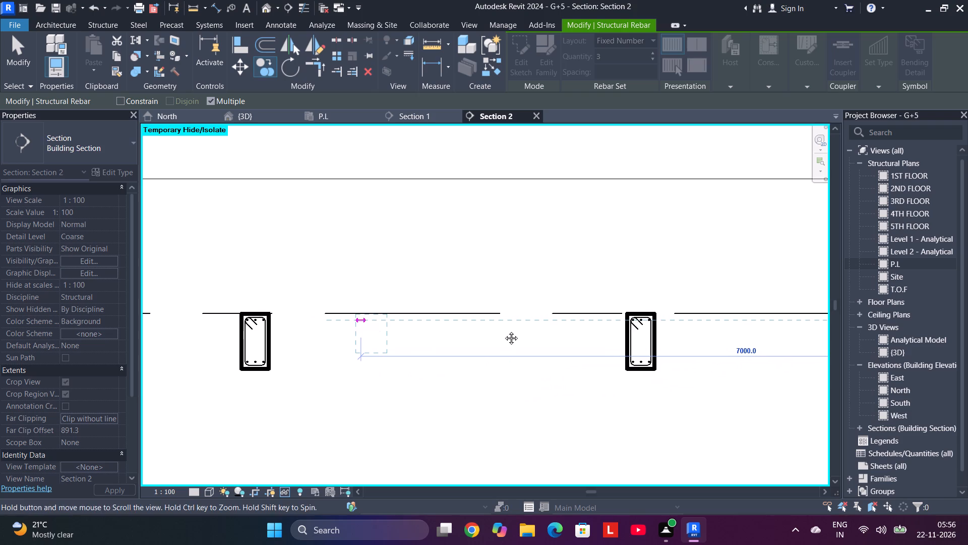
middle_drag(504, 331, 727, 340)
middle_drag(383, 343, 765, 318)
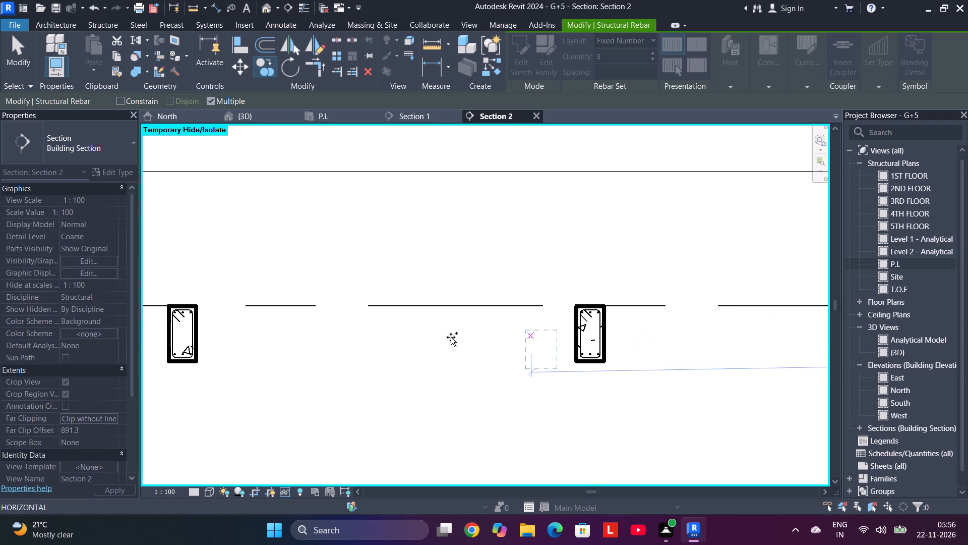
middle_drag(376, 318, 817, 328)
scroll(807, 328, down, 1)
middle_drag(415, 322, 417, 322)
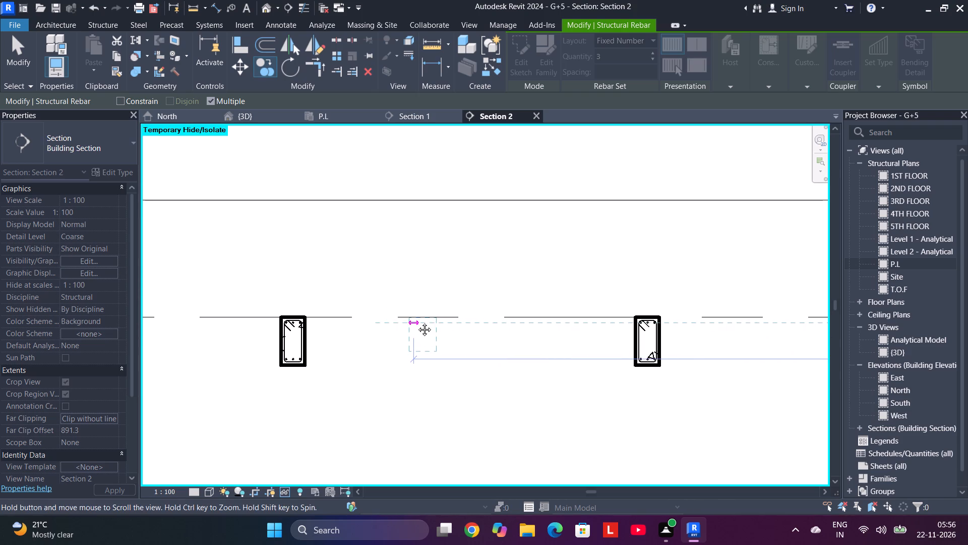
middle_drag(417, 322, 960, 303)
middle_drag(385, 302, 549, 294)
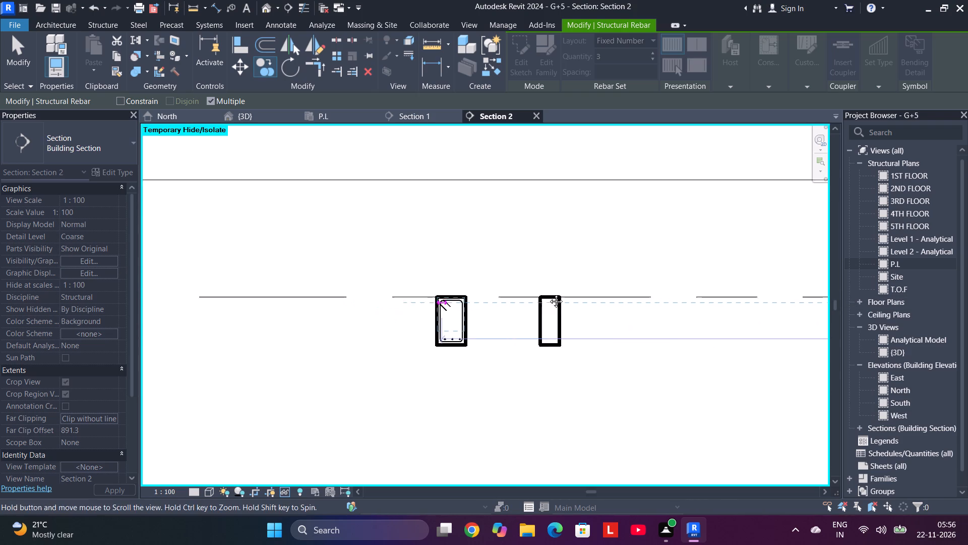
middle_drag(549, 294, 556, 294)
scroll(556, 294, up, 9)
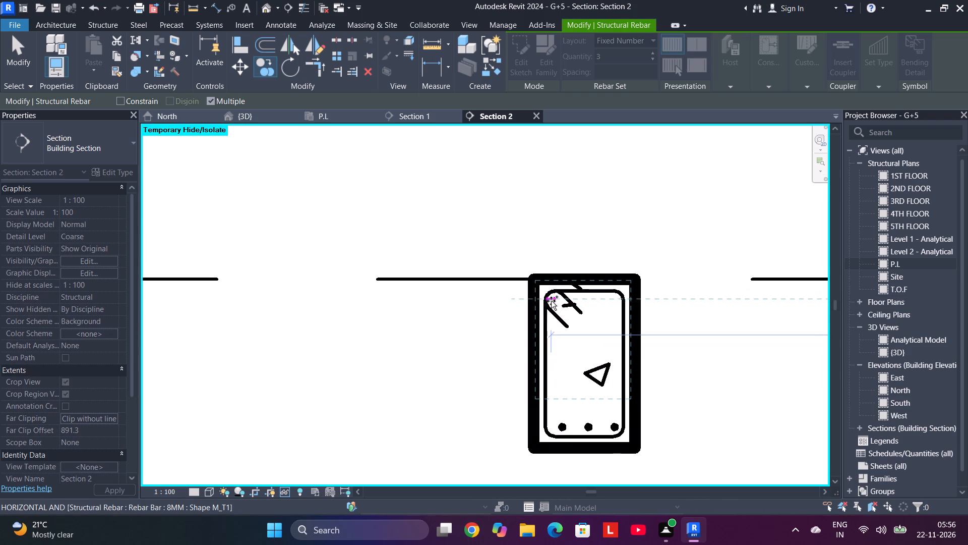
click(553, 301)
scroll(628, 325, down, 3)
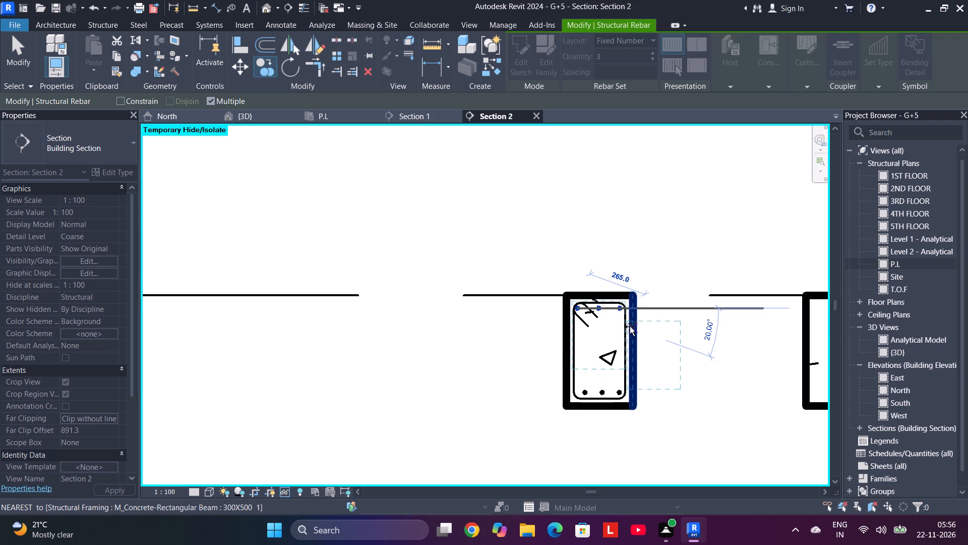
key(Escape)
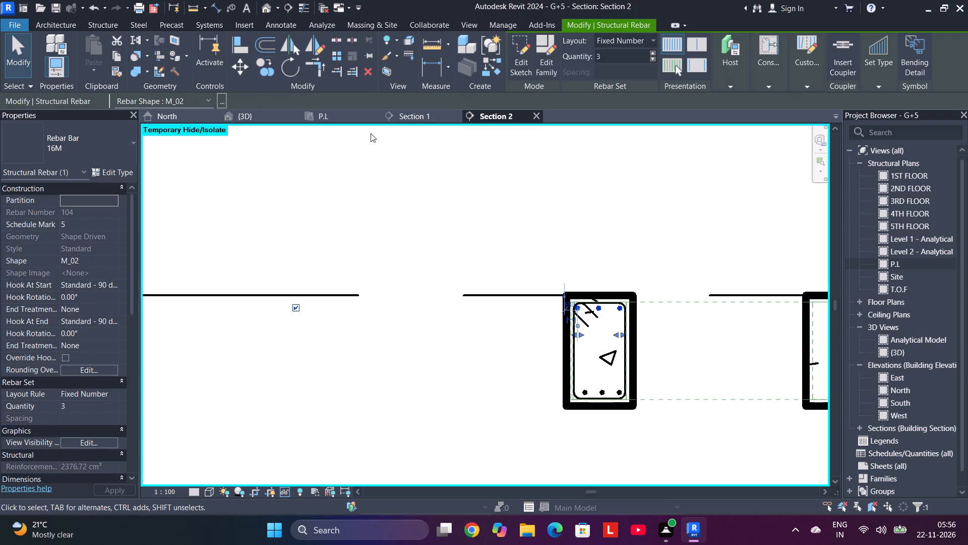
Extend the upper end of the copied top 16M bar set along the right-edge beam to the upper corner column in P.L.
click(317, 116)
scroll(446, 292, down, 4)
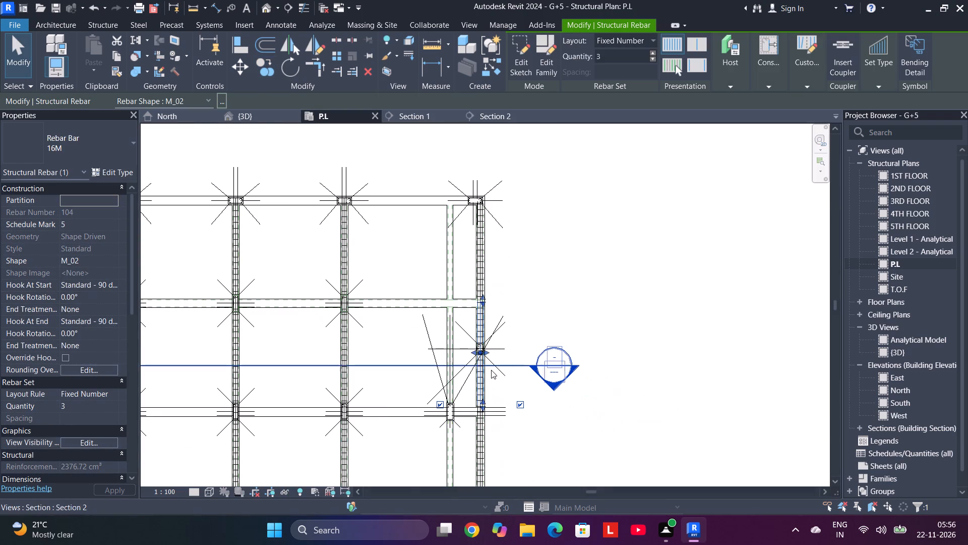
scroll(477, 386, up, 3)
scroll(490, 258, up, 2)
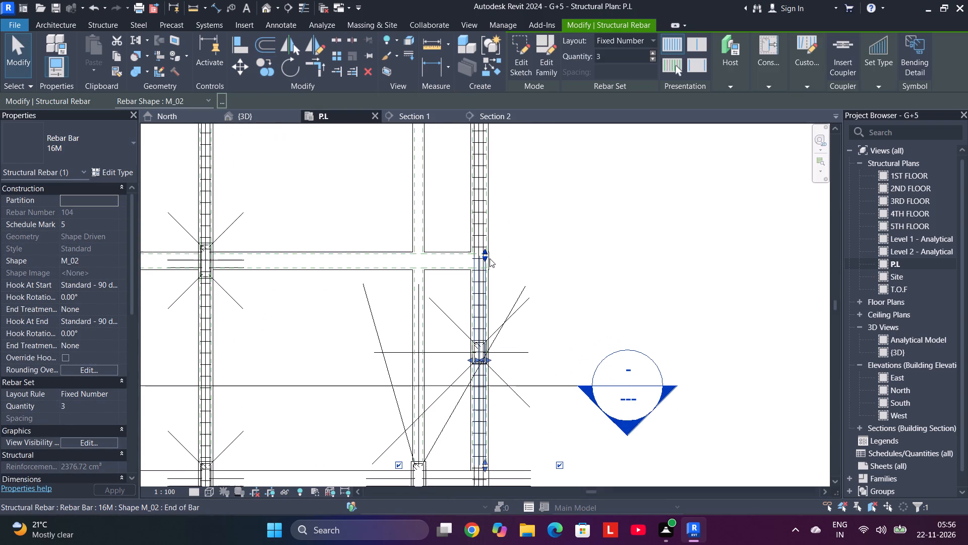
middle_drag(508, 240, 510, 268)
scroll(510, 270, up, 1)
scroll(510, 270, down, 7)
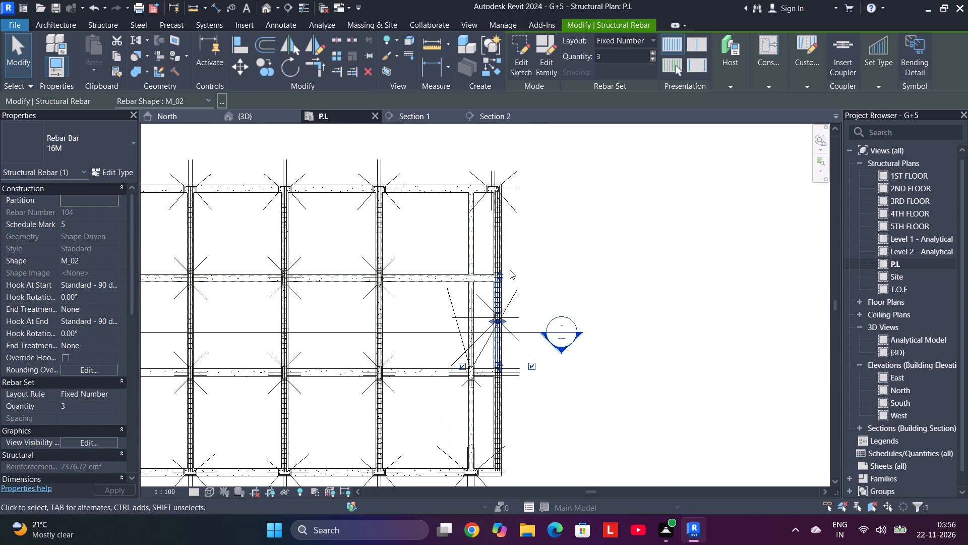
drag(498, 274, 508, 196)
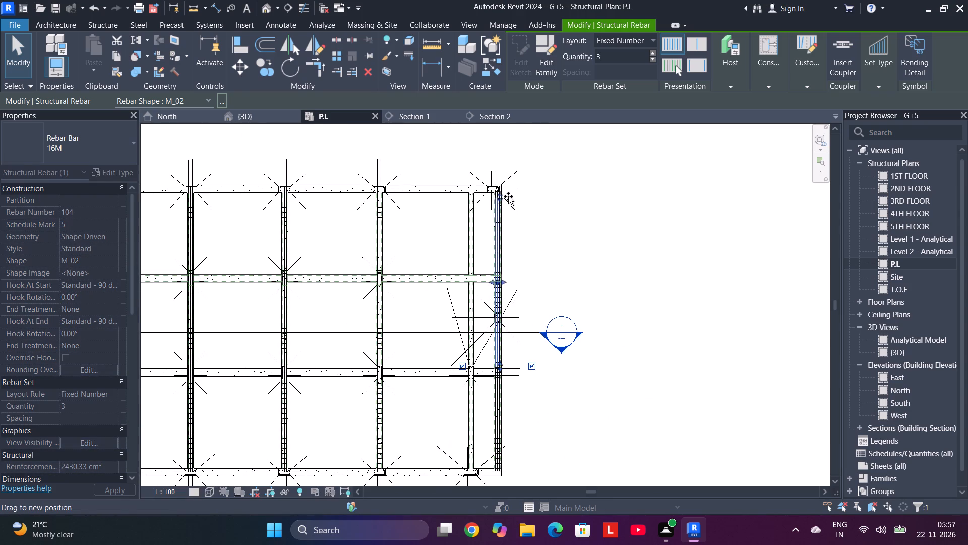
drag(508, 196, 508, 187)
scroll(508, 187, up, 13)
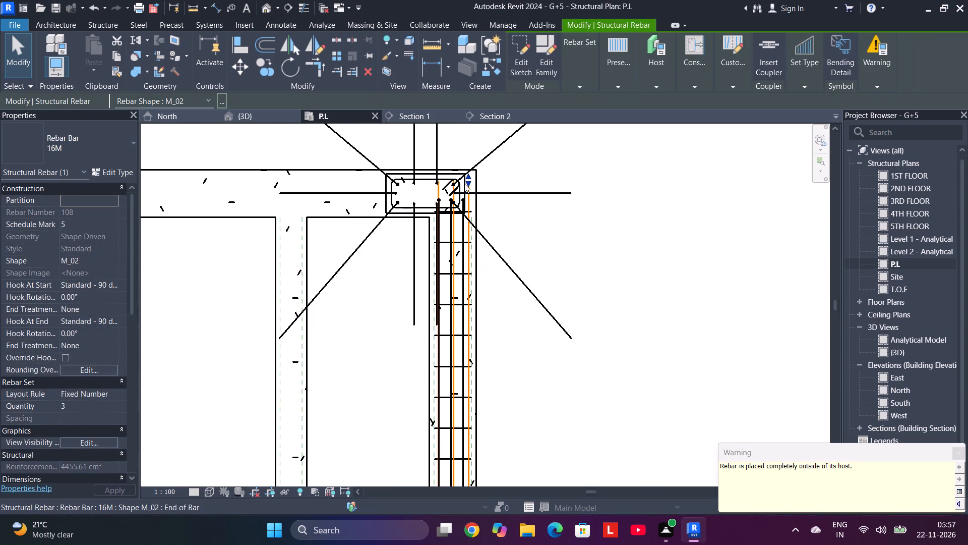
click(467, 182)
scroll(501, 223, down, 5)
scroll(512, 271, down, 3)
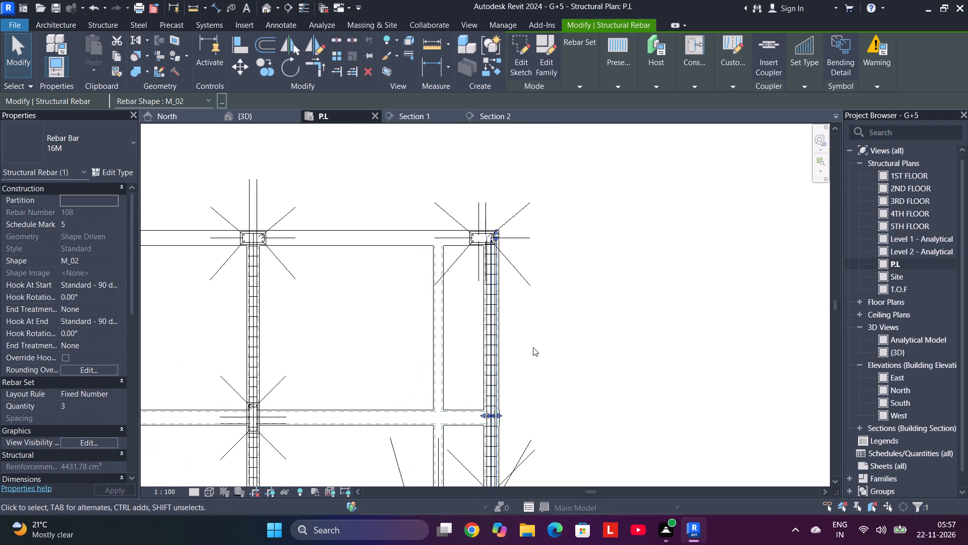
Extend the lower end of the same top 16M bar set down the right-edge beam into the bottom horizontal beam in plan.
middle_drag(533, 350, 477, 117)
middle_drag(480, 338, 468, 197)
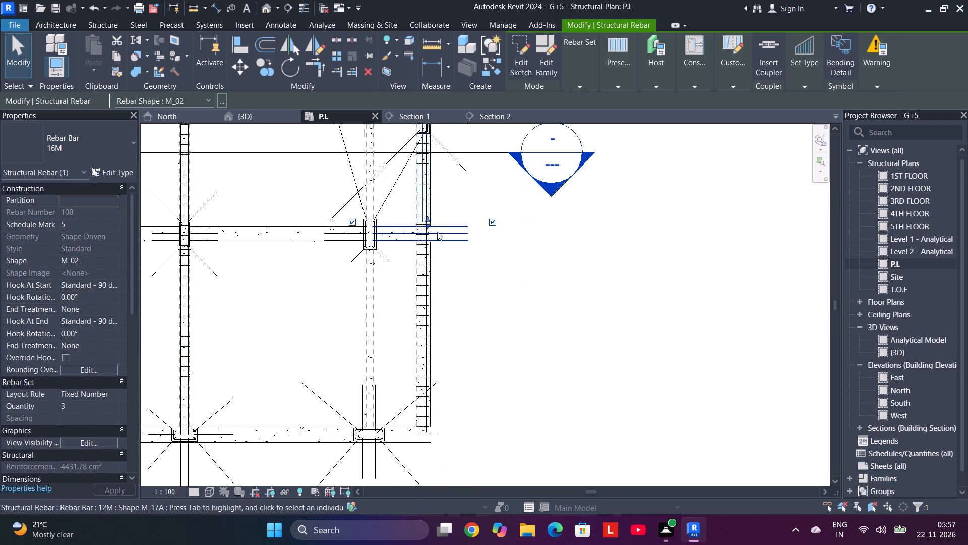
drag(429, 224, 449, 450)
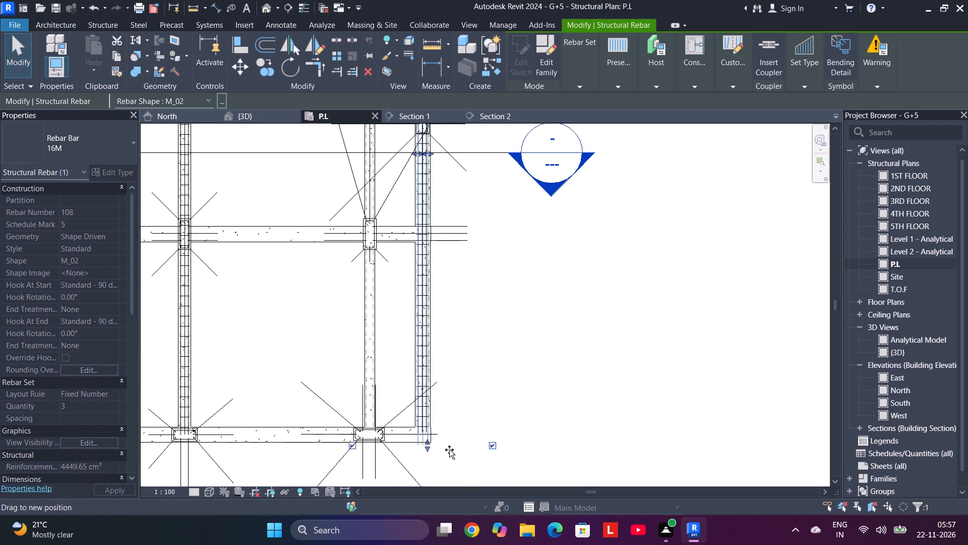
drag(449, 450, 451, 442)
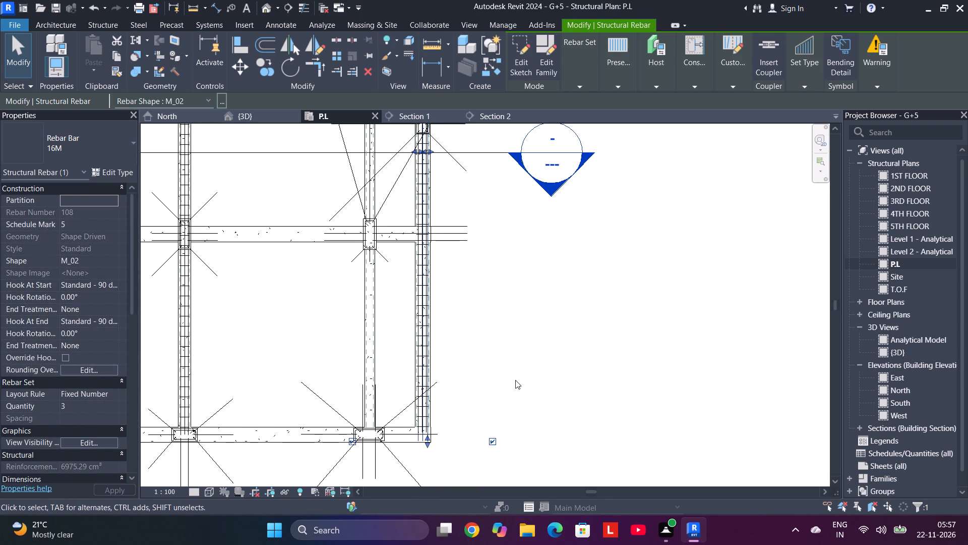
click(515, 380)
scroll(520, 376, down, 4)
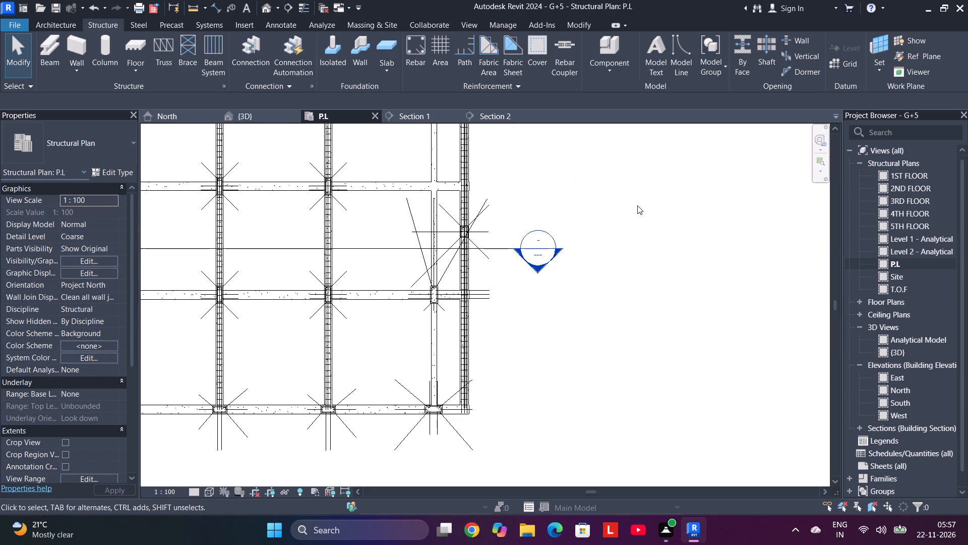
scroll(539, 244, down, 1)
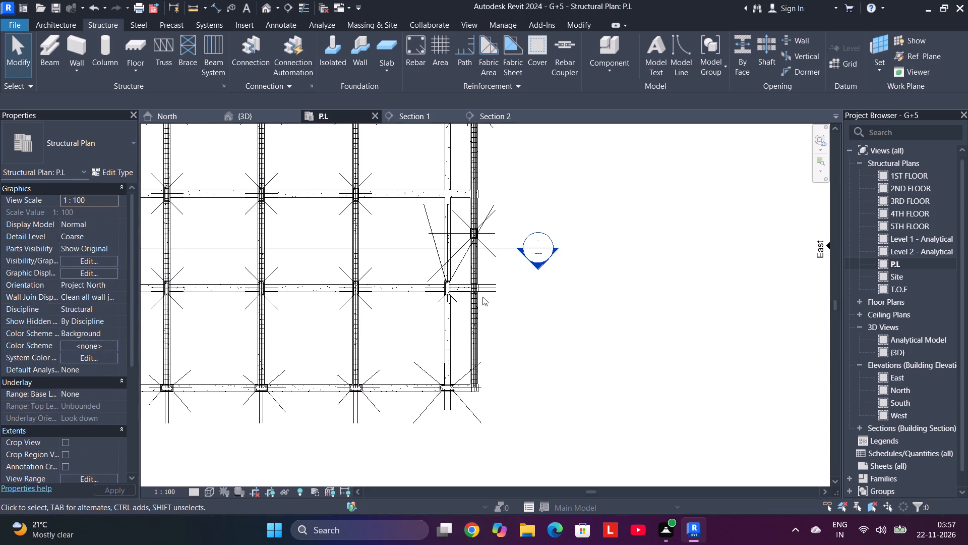
Go to Section 2 from its section line in the P.L plan and examine the narrow unreinforced beam beside the reinforced one.
middle_drag(418, 261, 453, 350)
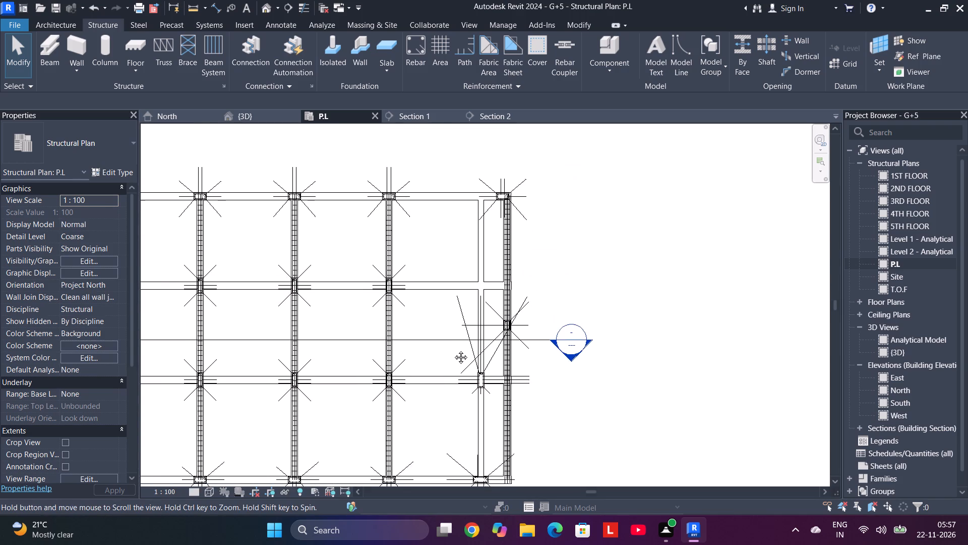
middle_drag(453, 350, 434, 276)
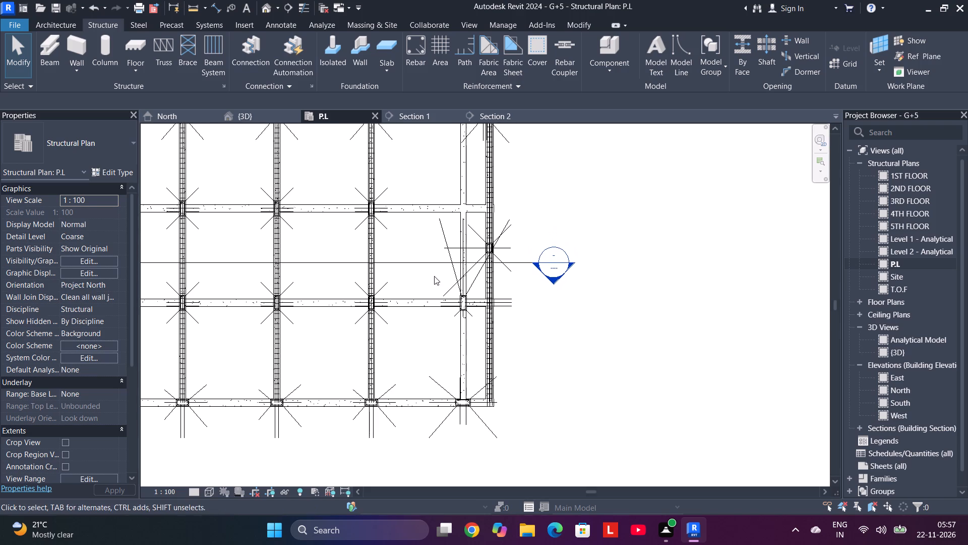
middle_drag(438, 366, 419, 390)
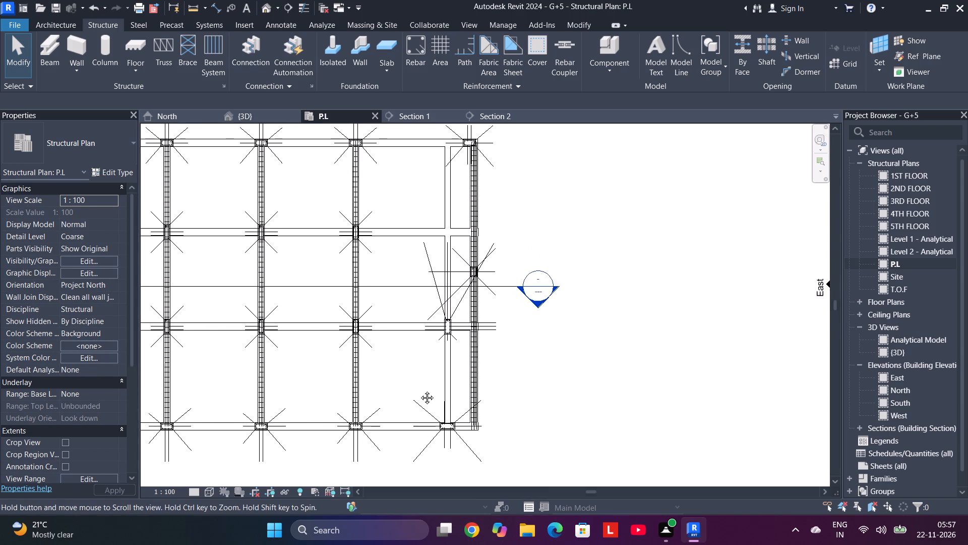
middle_drag(419, 390, 407, 386)
middle_drag(382, 177, 427, 217)
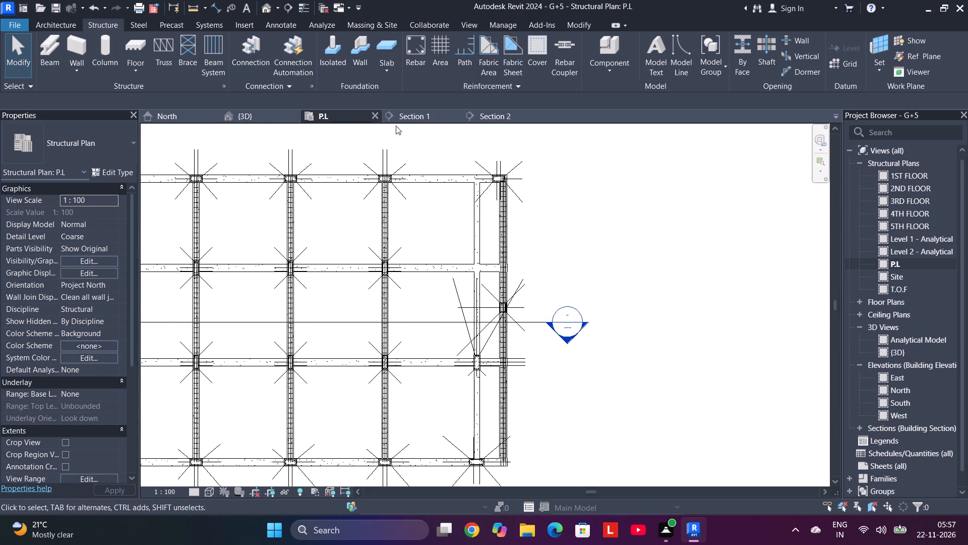
click(438, 316)
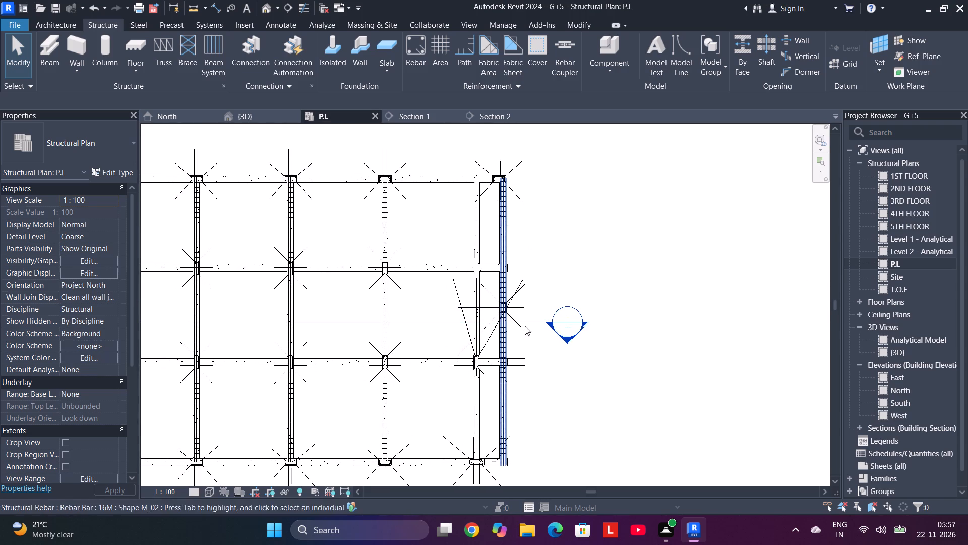
click(531, 320)
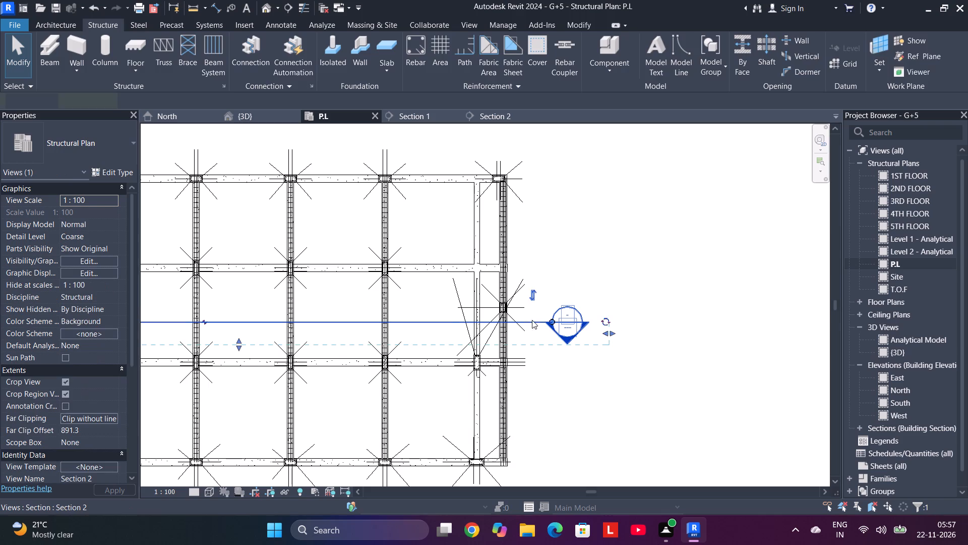
right_click(532, 323)
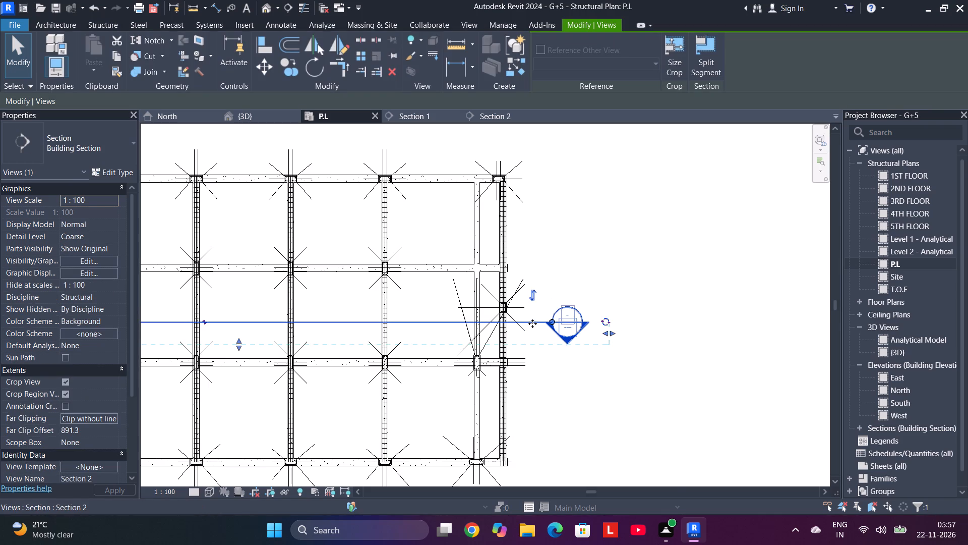
click(578, 226)
scroll(542, 334, down, 2)
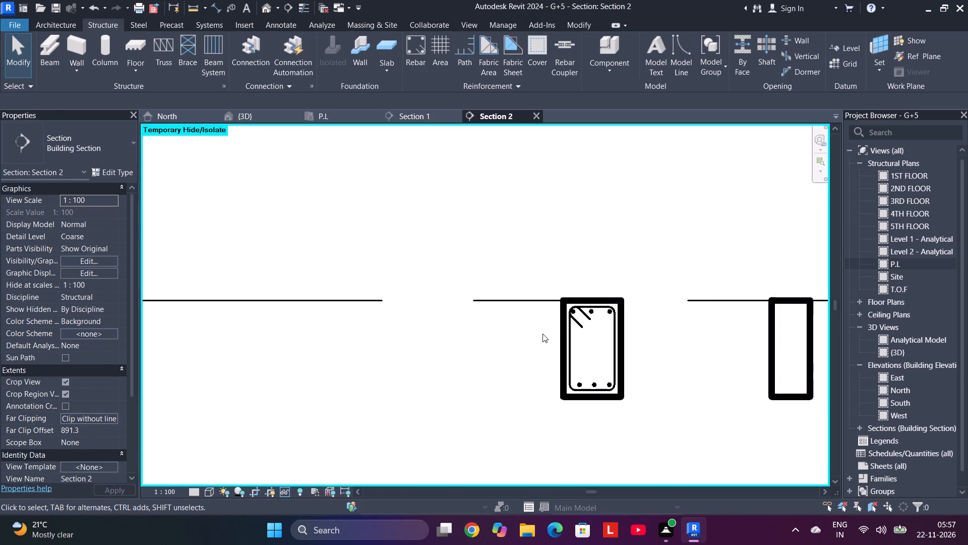
scroll(542, 334, down, 5)
scroll(676, 342, up, 9)
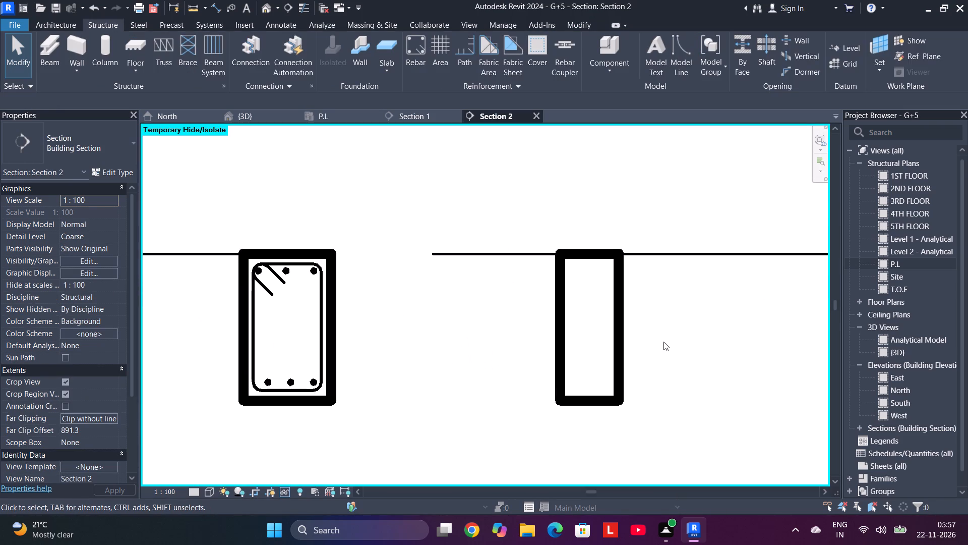
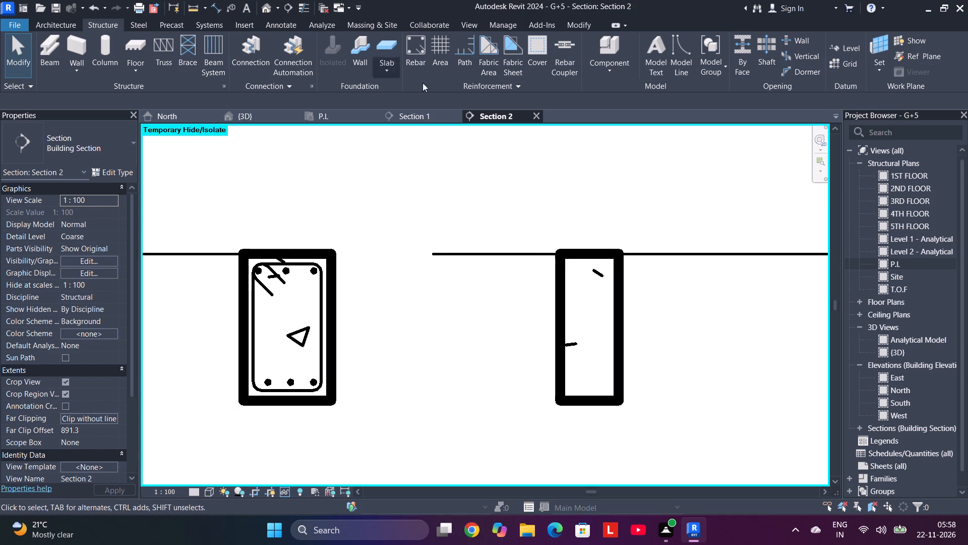
Place an M_T1 stirrup parallel to the work plane in the narrow unreinforced beam in Section 2.
click(414, 59)
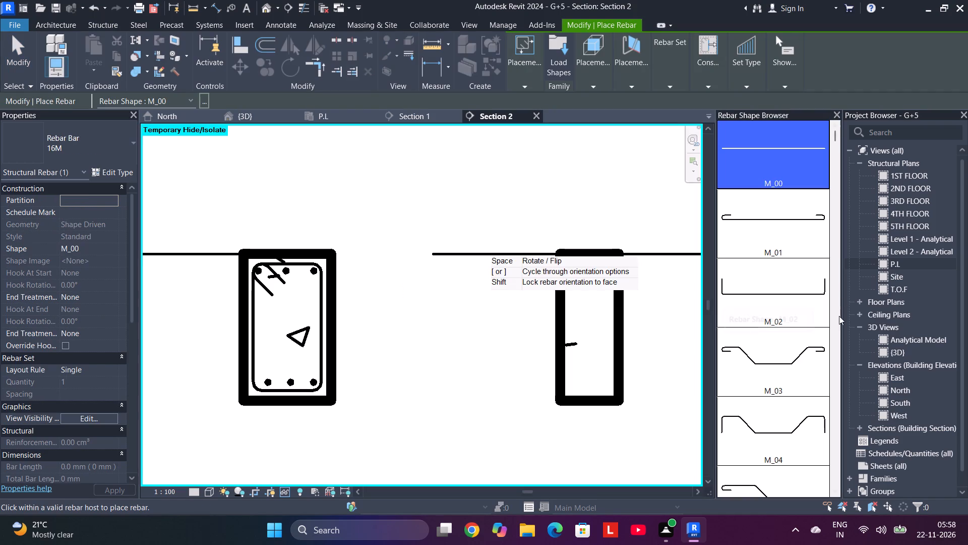
drag(835, 138, 822, 372)
drag(833, 371, 833, 406)
drag(829, 405, 831, 425)
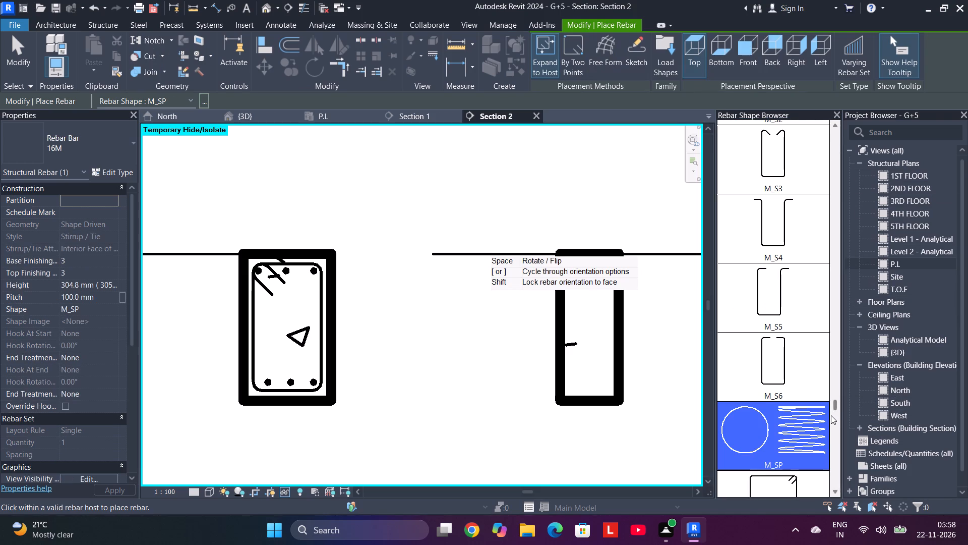
drag(839, 404, 842, 416)
click(743, 401)
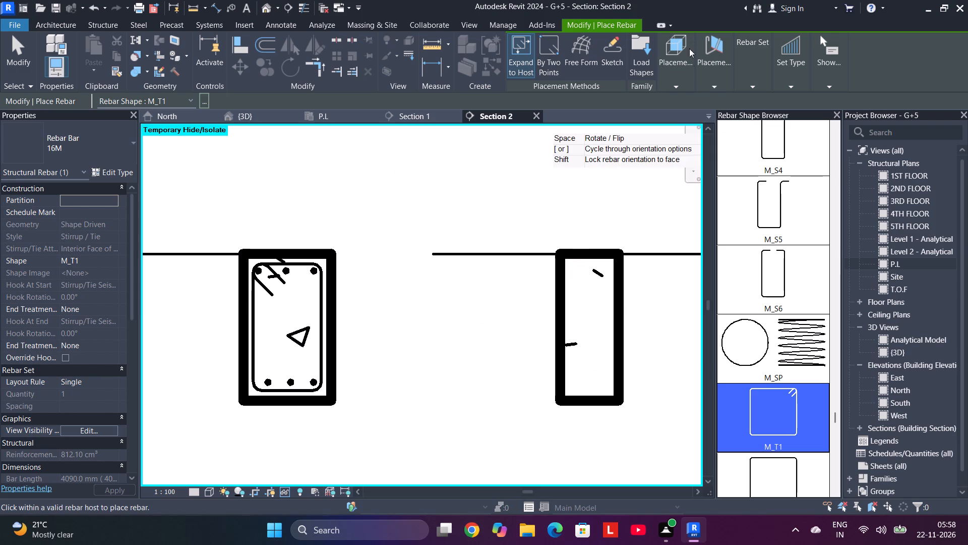
click(704, 82)
click(721, 120)
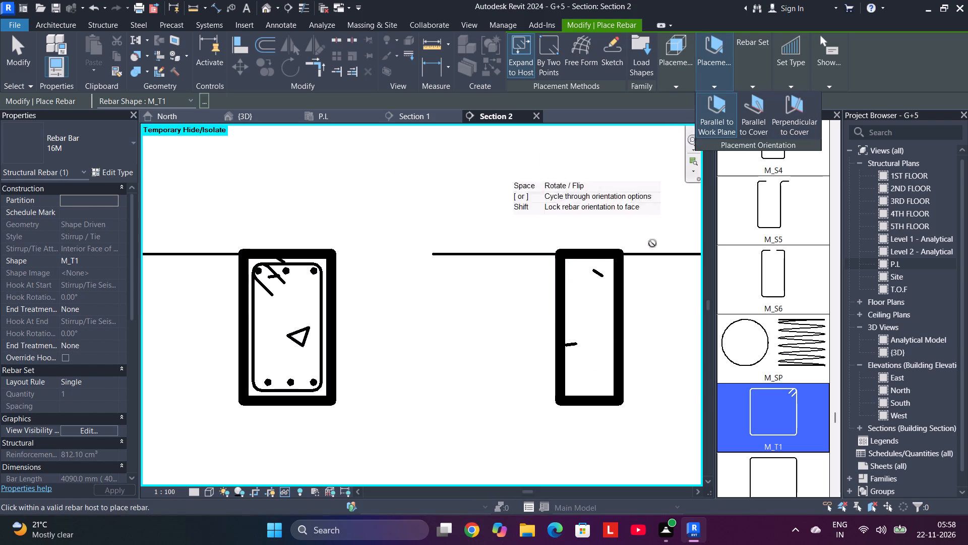
click(599, 375)
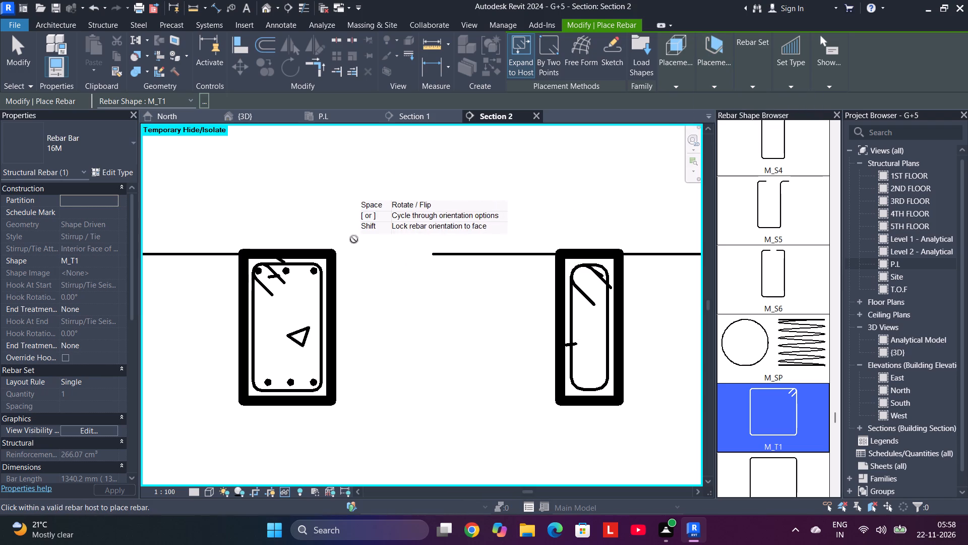
right_click(273, 188)
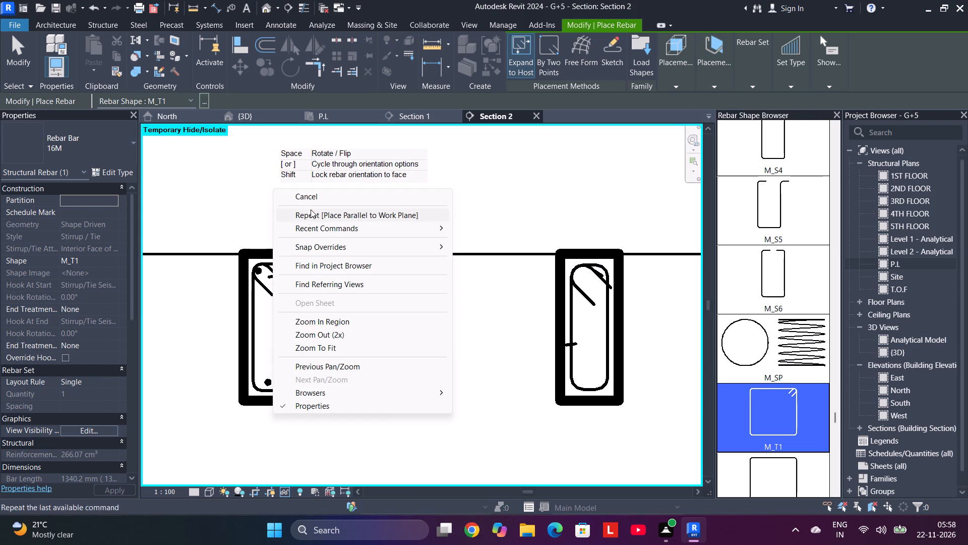
click(321, 199)
Change the narrow beam's new stirrup to the 8MM rebar bar type.
click(586, 266)
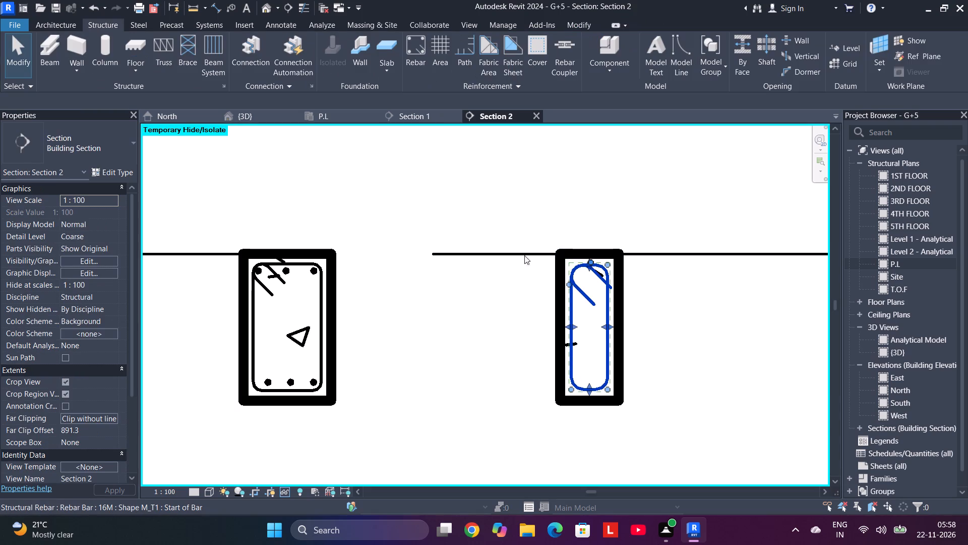
click(115, 158)
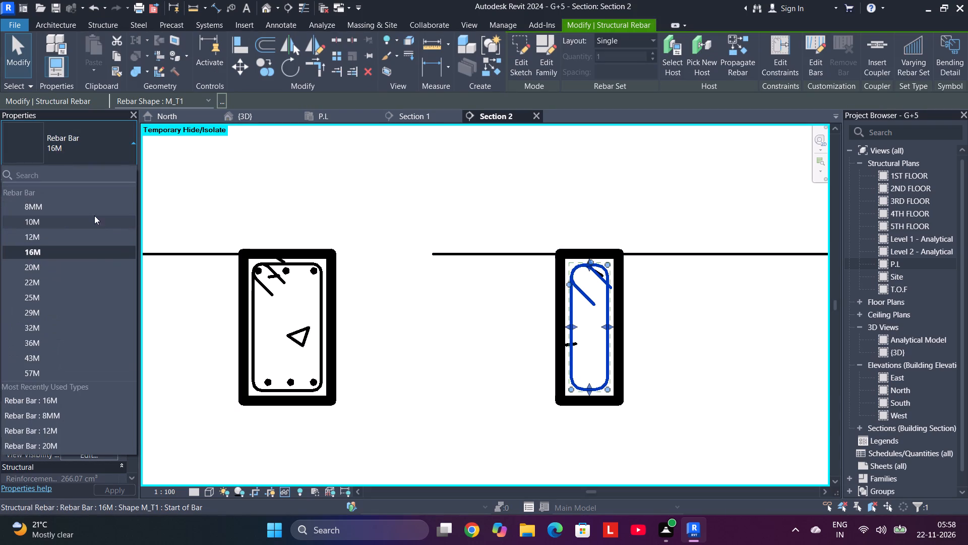
click(95, 213)
click(499, 199)
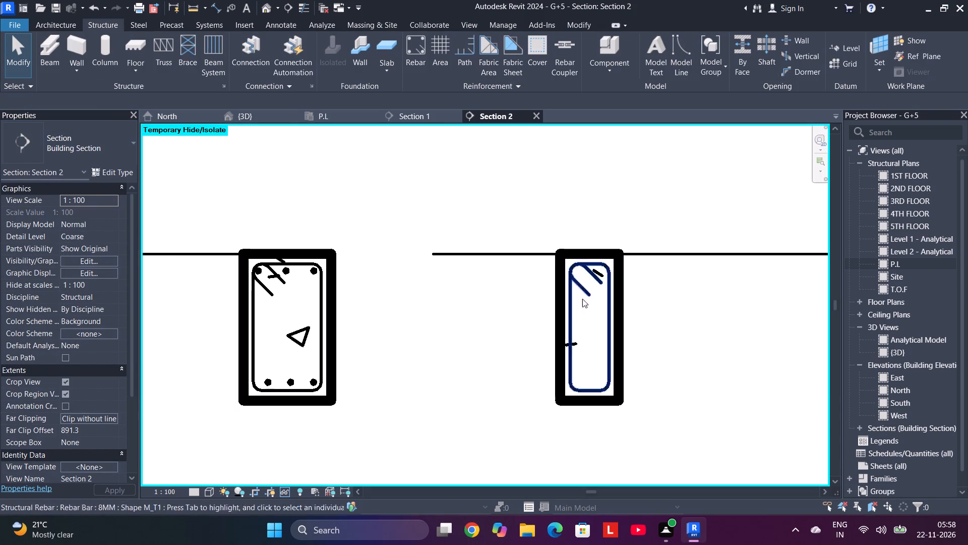
Examine the narrow beam's section, and inspect the reinforced beams and footings in the 3D view.
scroll(588, 304, up, 4)
scroll(589, 297, down, 3)
middle_drag(589, 296, 517, 276)
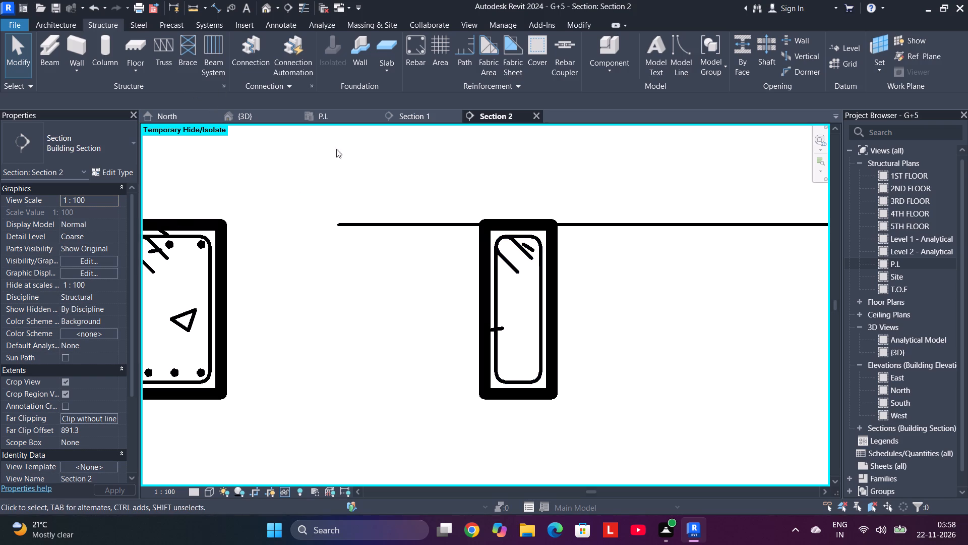
scroll(313, 157, down, 2)
middle_drag(313, 158, 394, 154)
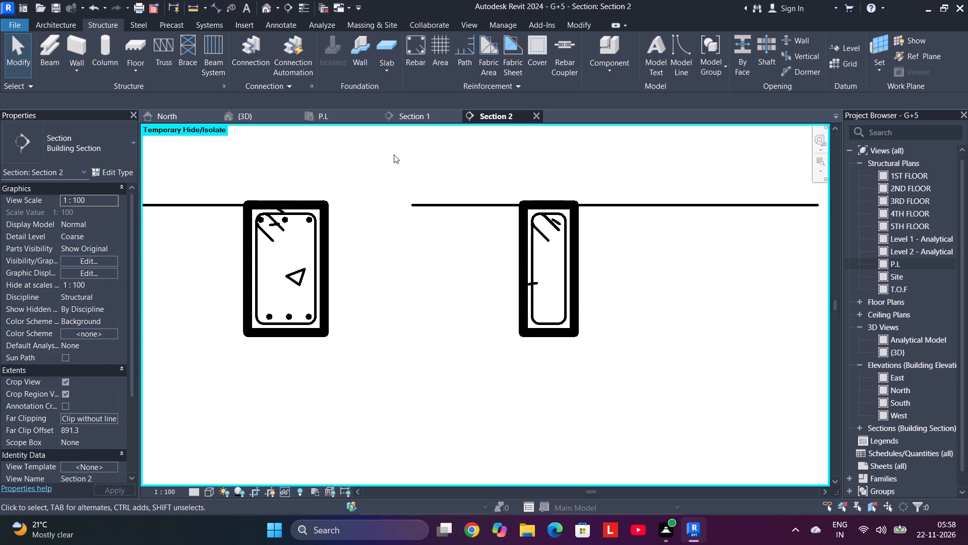
scroll(312, 186, down, 2)
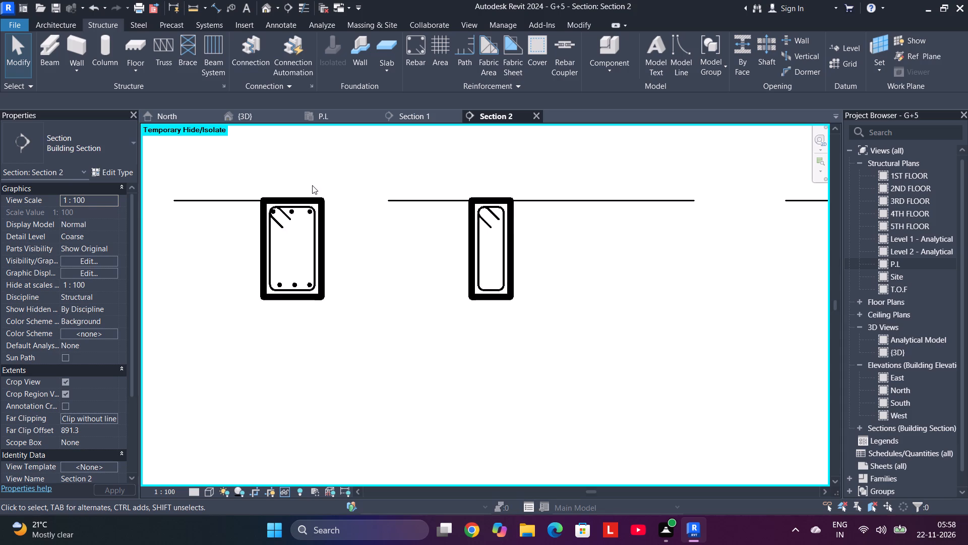
scroll(312, 185, down, 2)
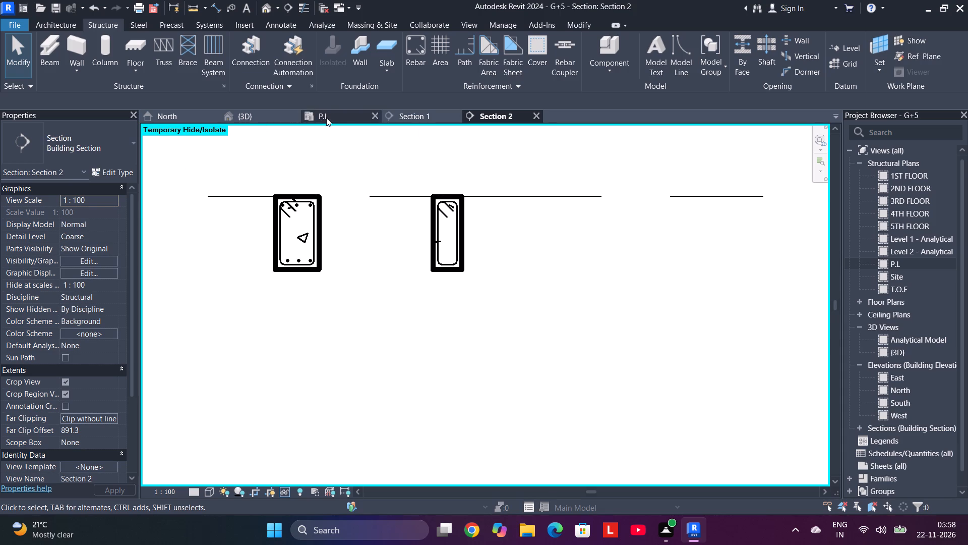
click(256, 113)
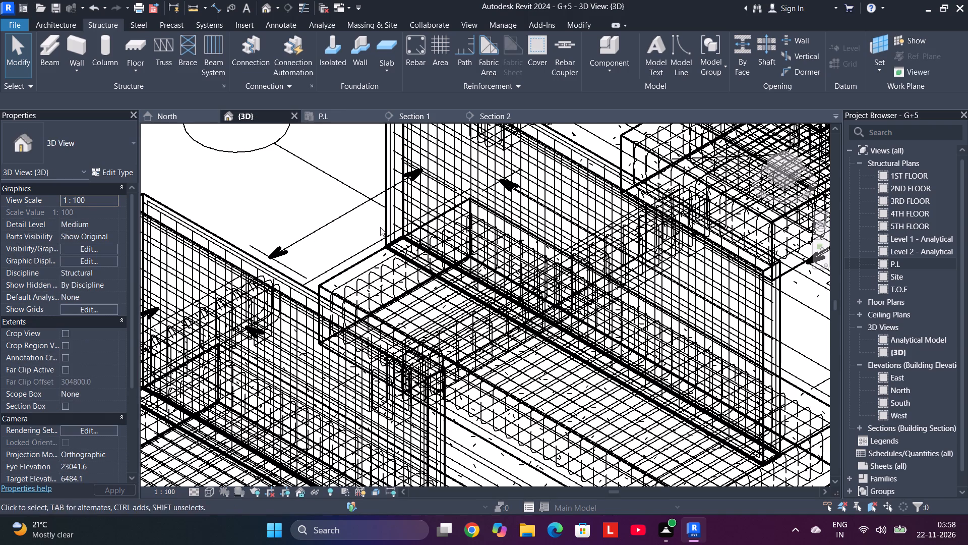
scroll(381, 226, down, 1)
middle_drag(381, 226, 109, 332)
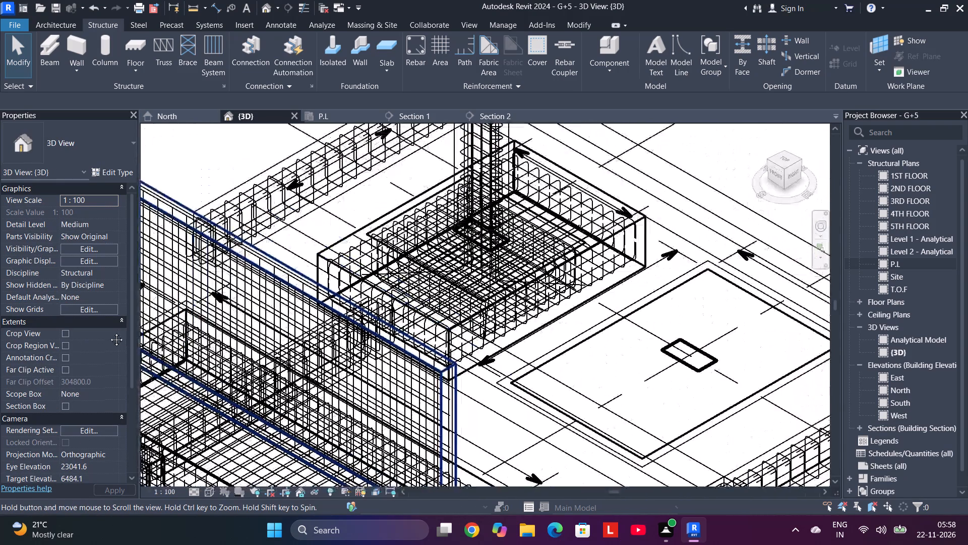
middle_drag(109, 332, 212, 207)
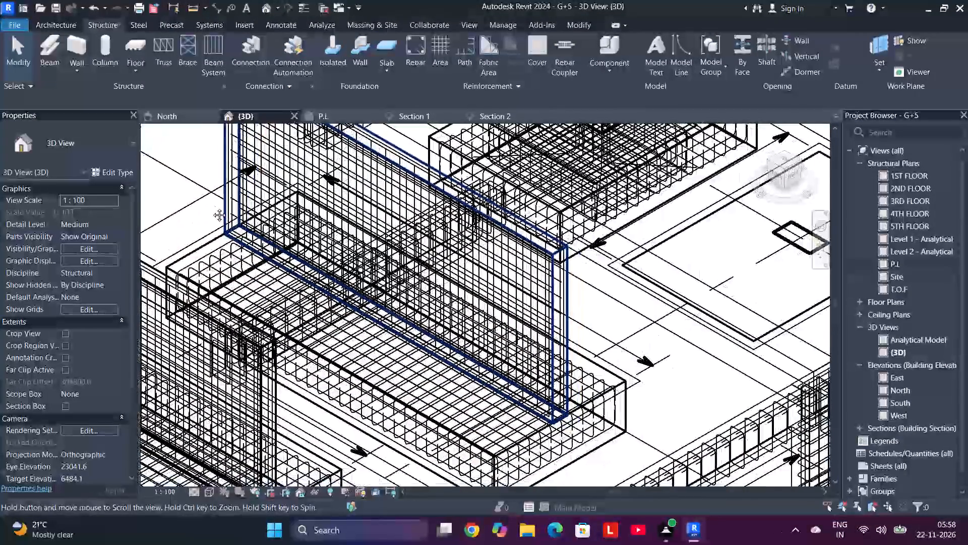
middle_drag(212, 207, 185, 202)
scroll(208, 284, down, 9)
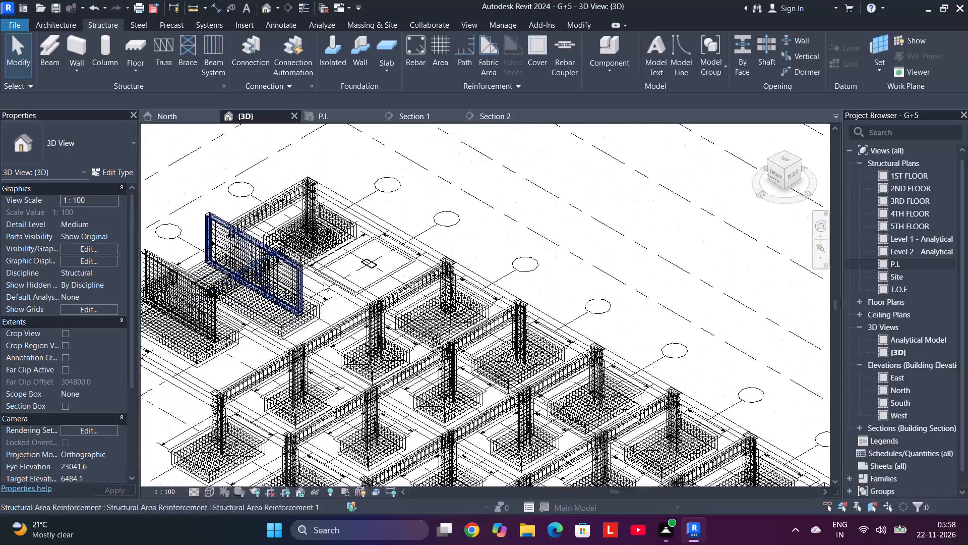
scroll(474, 222, down, 1)
middle_drag(480, 231, 414, 140)
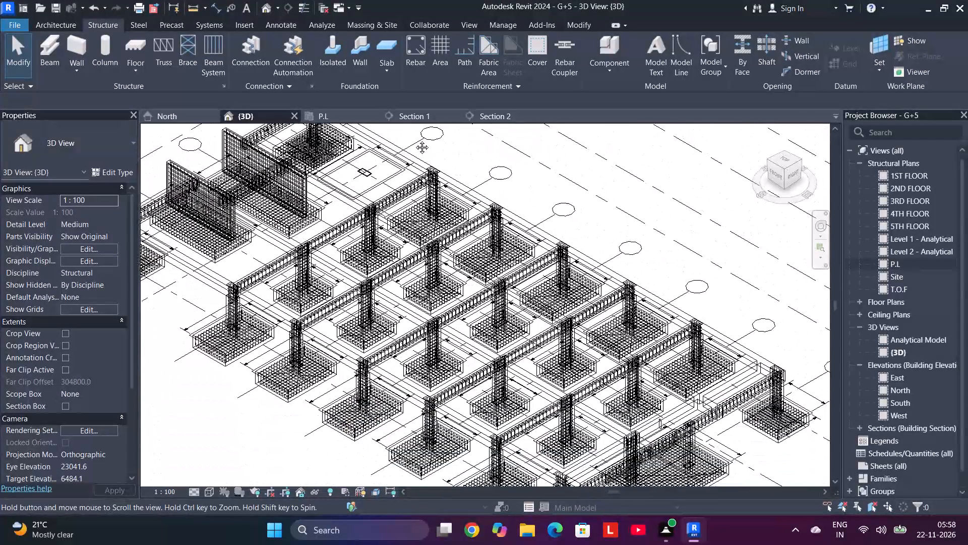
middle_drag(414, 140, 403, 136)
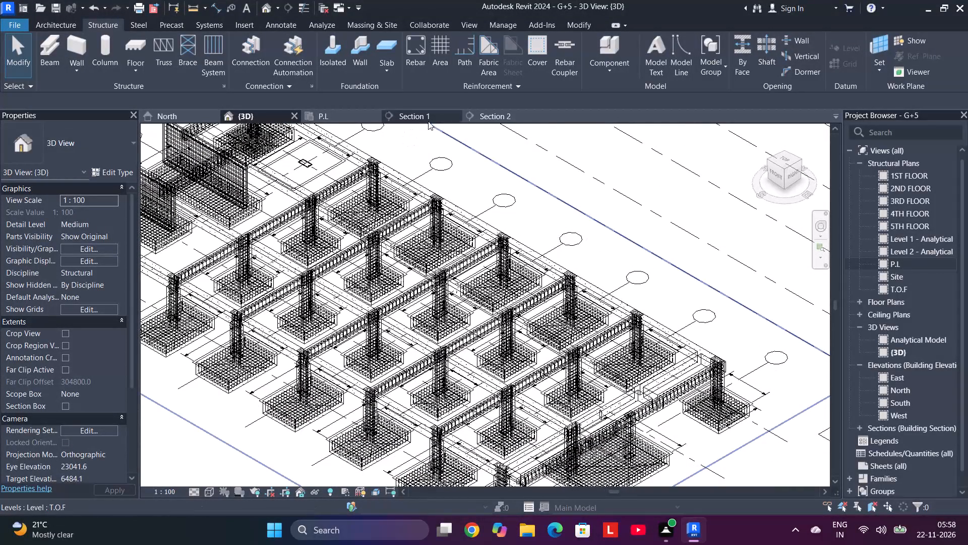
In Section 2, place a single straight M_00 16M bar perpendicular to cover in the narrow beam stirrup's upper-left corner.
click(477, 117)
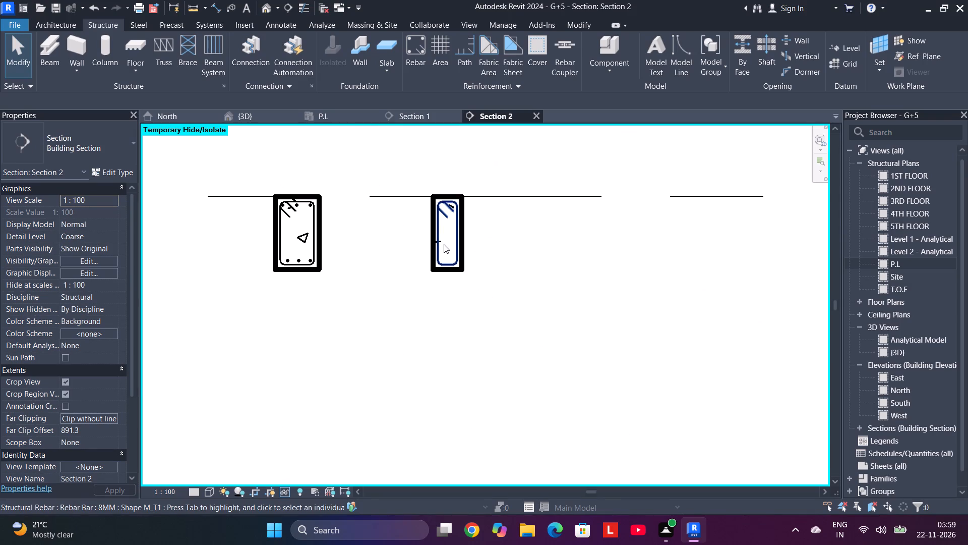
scroll(445, 235, up, 4)
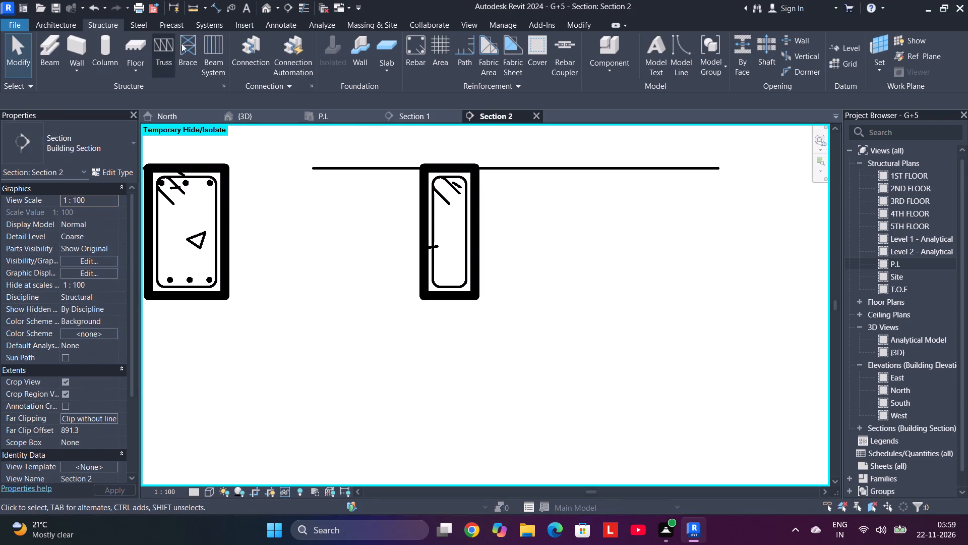
click(408, 58)
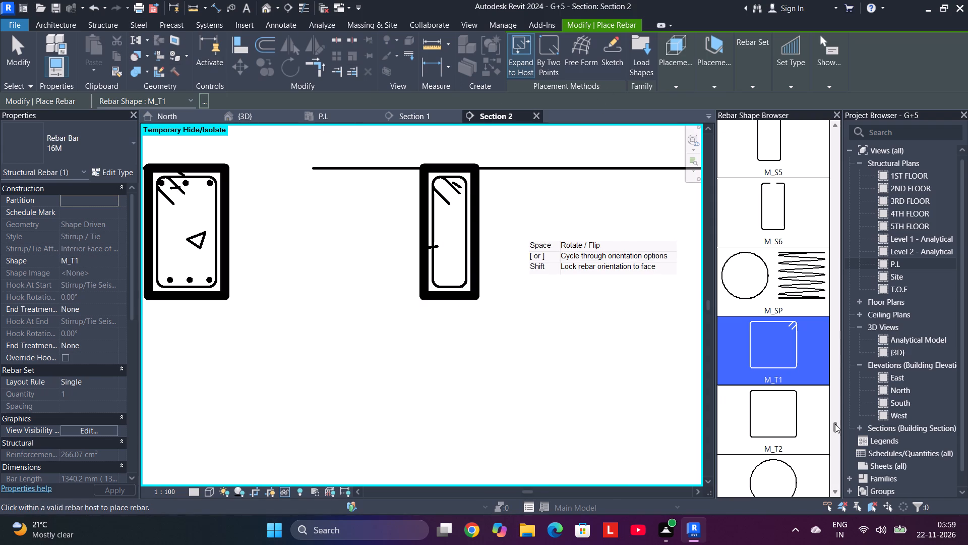
drag(835, 424, 855, 107)
click(795, 161)
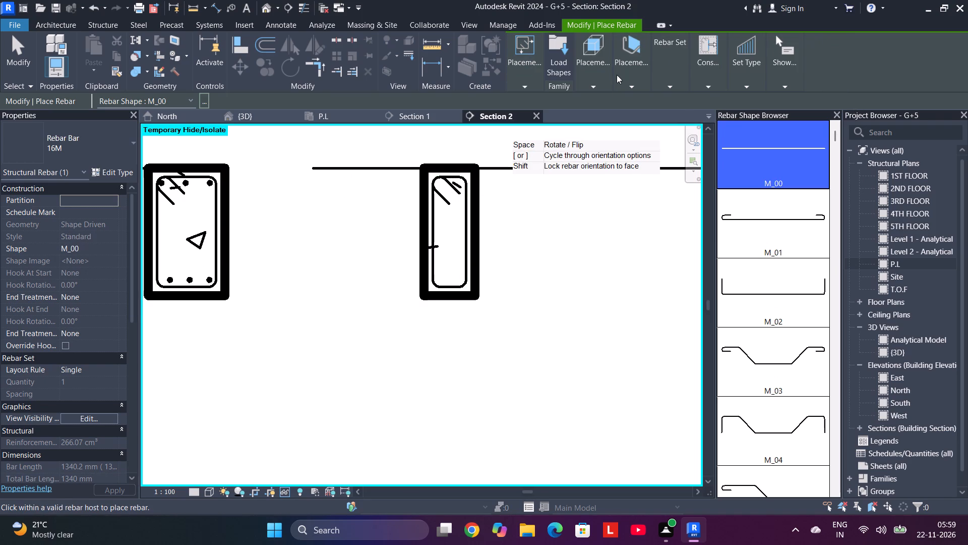
click(703, 116)
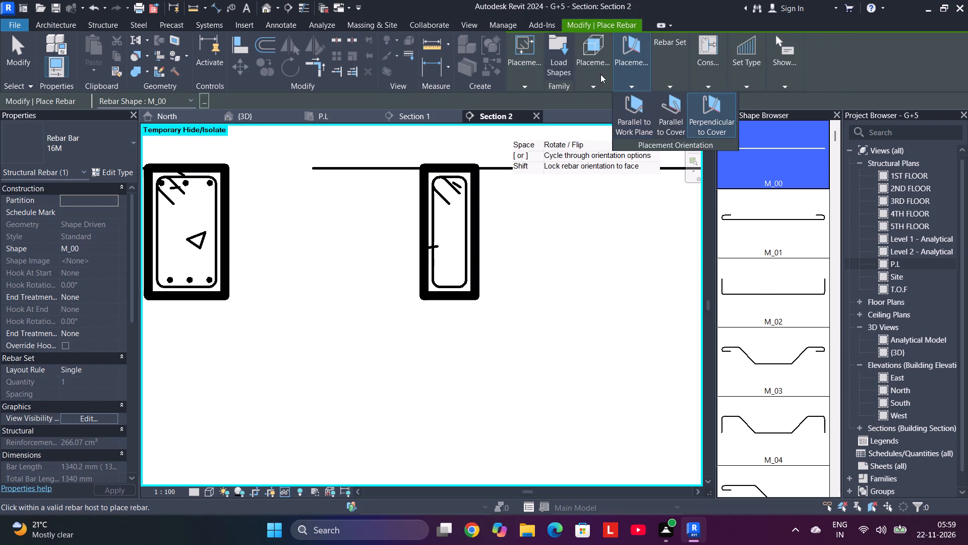
scroll(440, 189, up, 4)
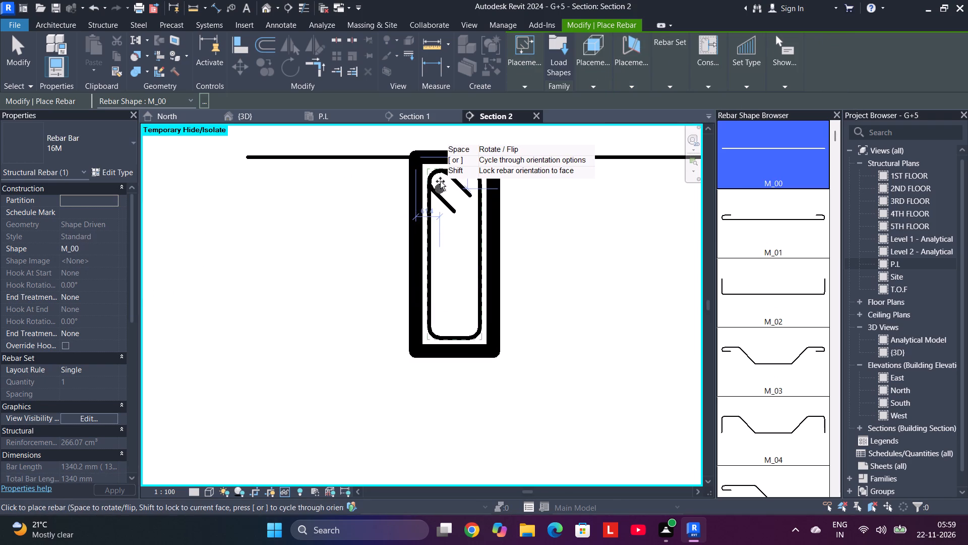
scroll(440, 178, up, 2)
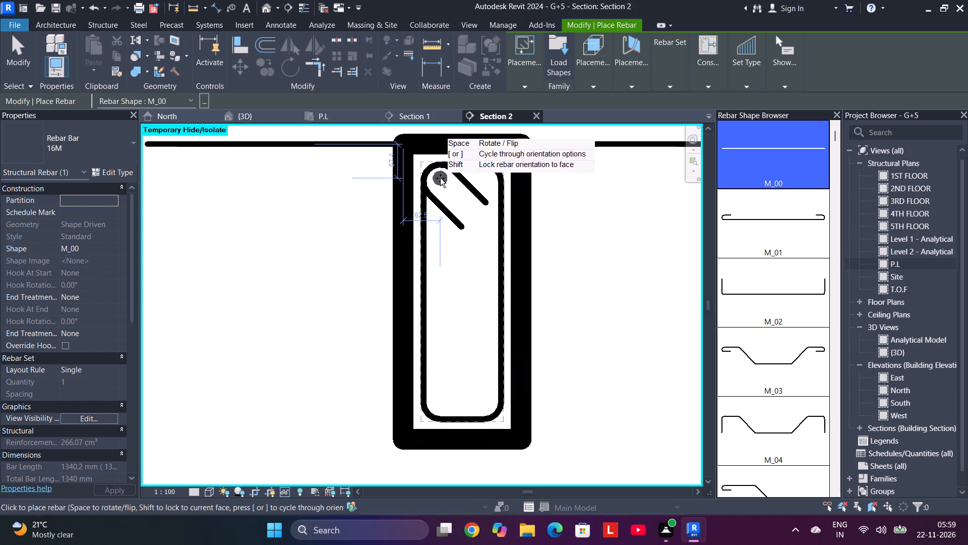
click(439, 177)
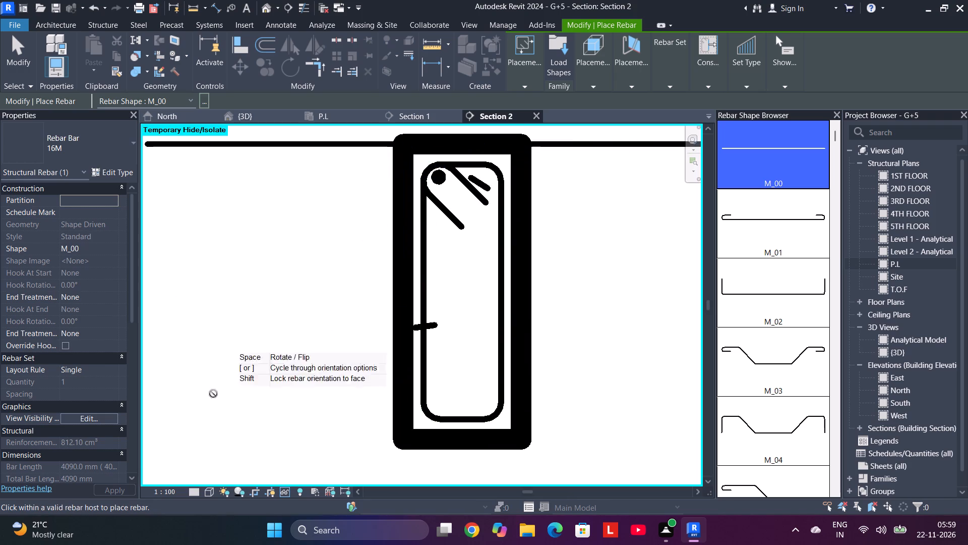
Place a Fixed Number set of 2 straight 12M bars along the left side of the narrow beam's stirrup.
click(102, 364)
click(117, 354)
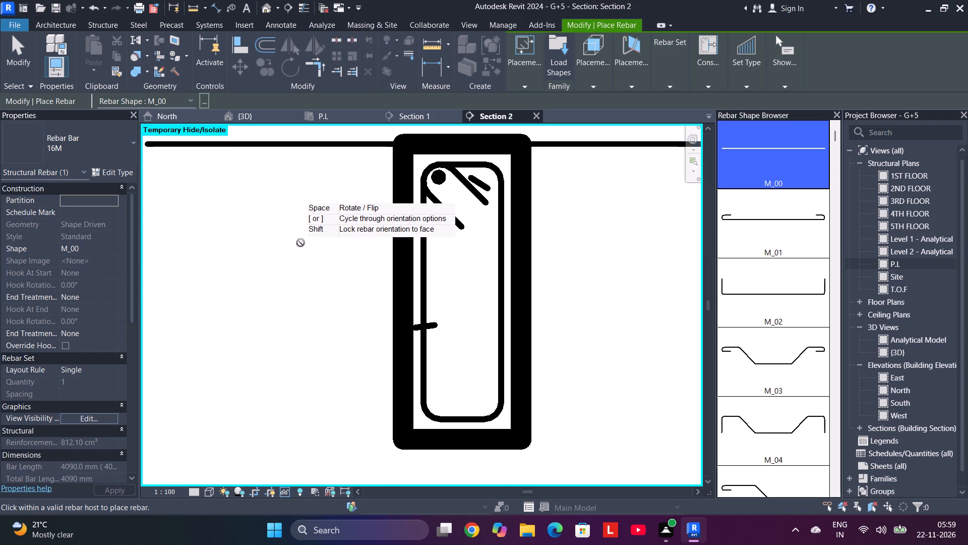
click(102, 151)
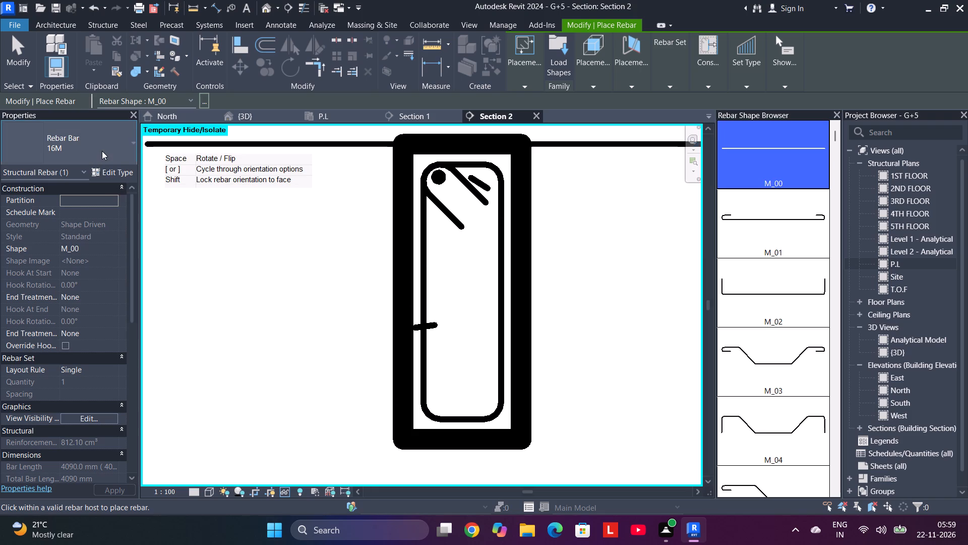
click(81, 237)
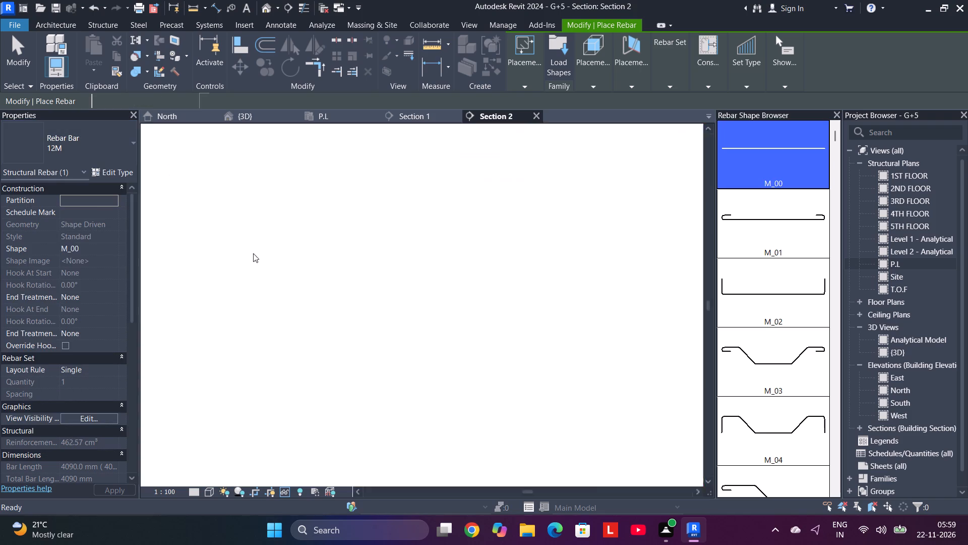
click(106, 367)
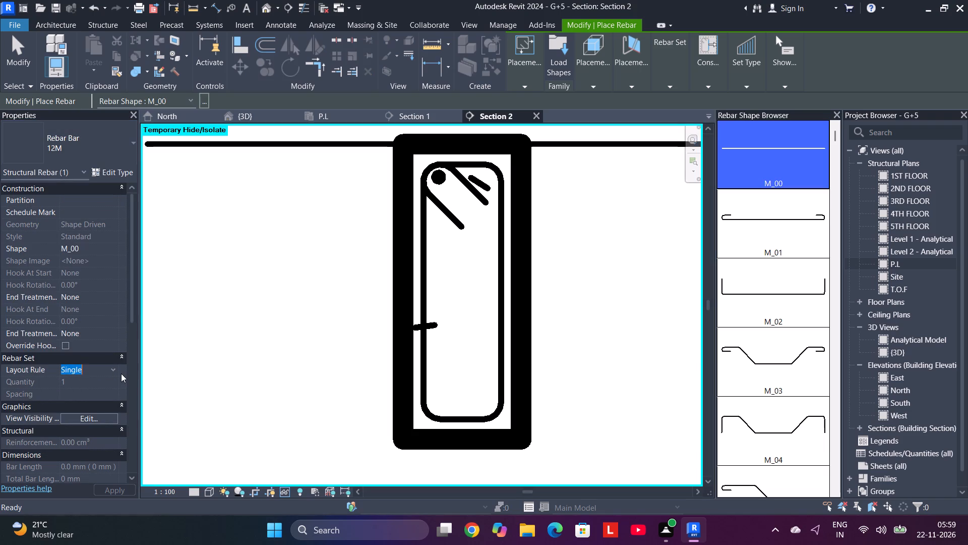
click(117, 370)
click(110, 392)
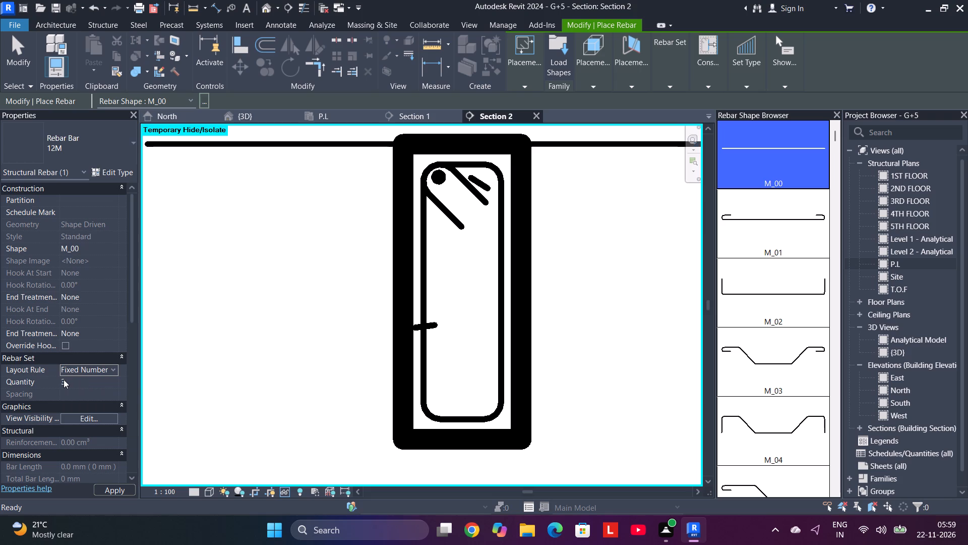
click(67, 379)
drag(67, 379, 26, 380)
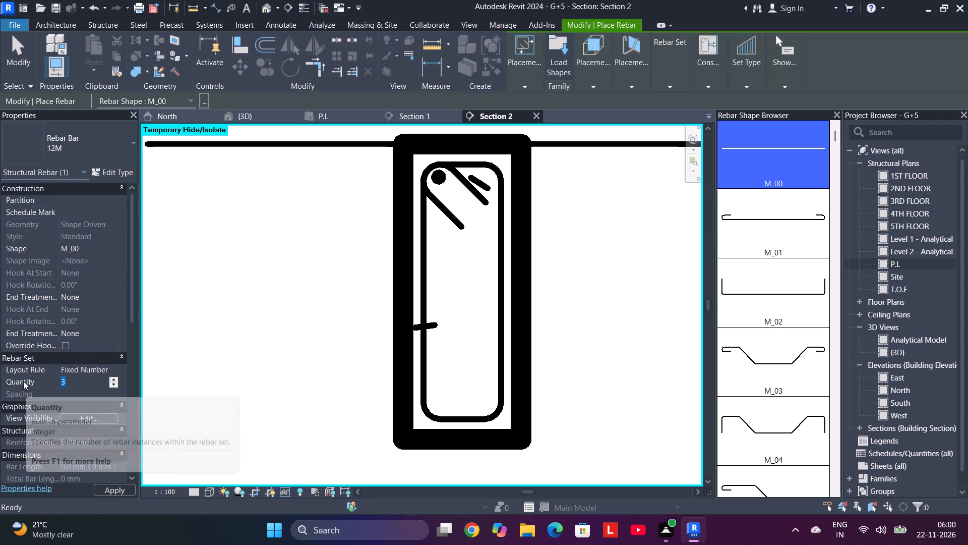
key(2)
key(Return)
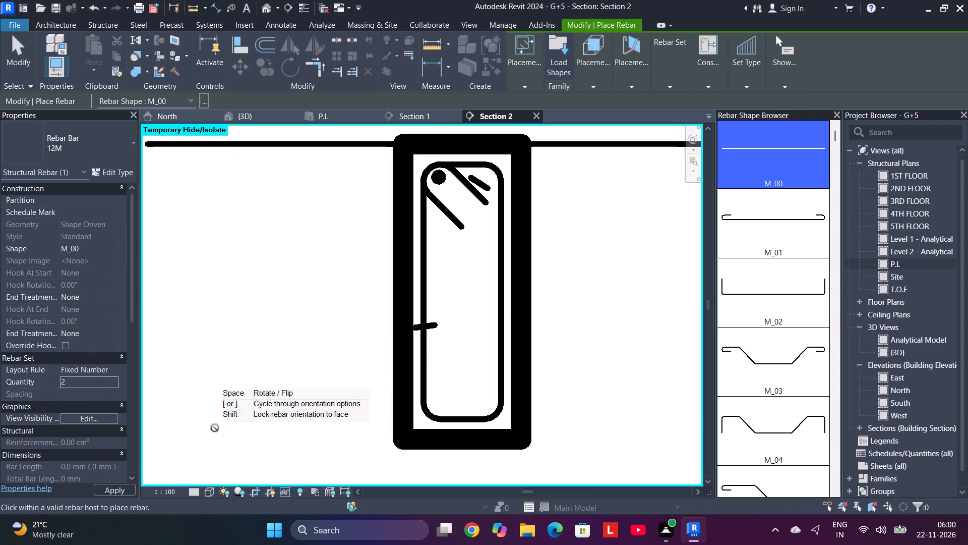
click(435, 334)
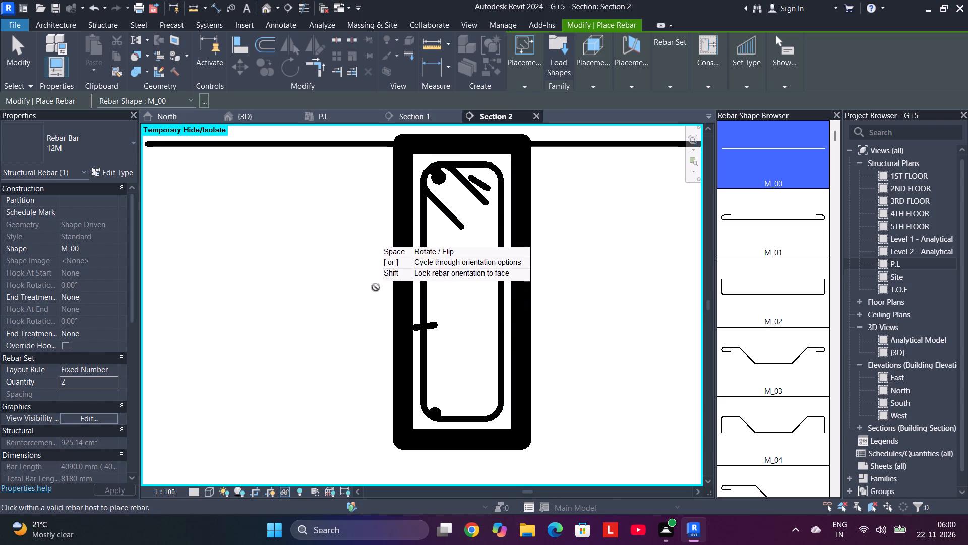
Reposition the two 12M bars to intermediate heights along the left side of the narrow beam's stirrup.
right_click(247, 207)
click(303, 220)
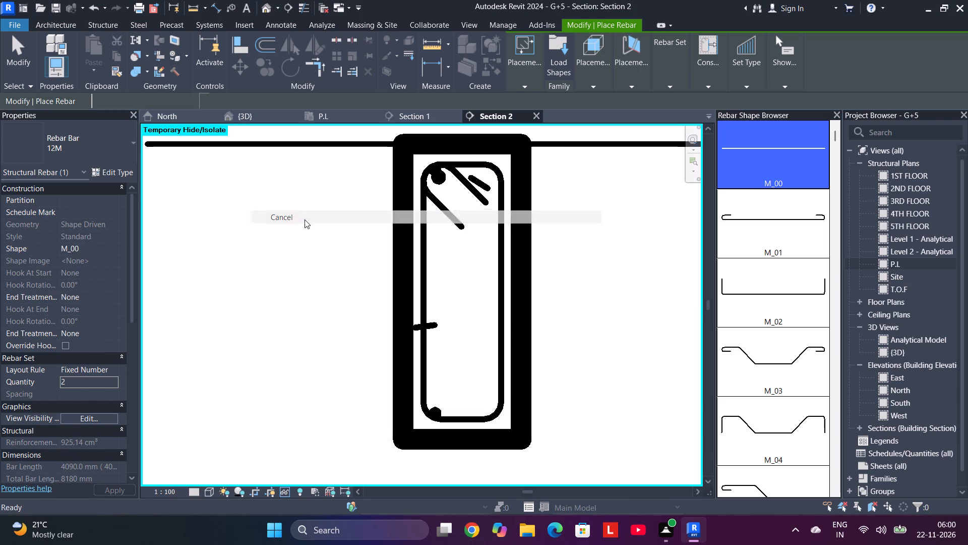
click(432, 171)
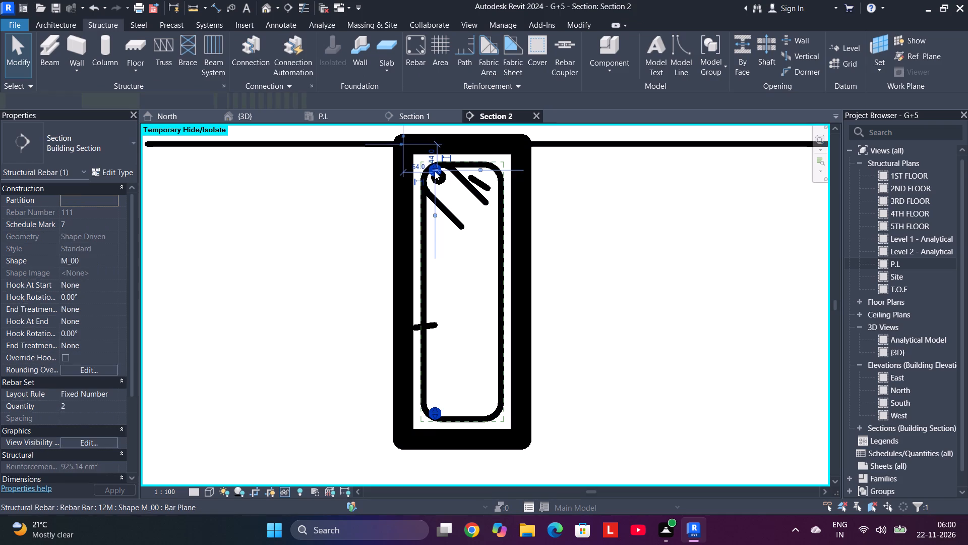
drag(435, 171, 432, 245)
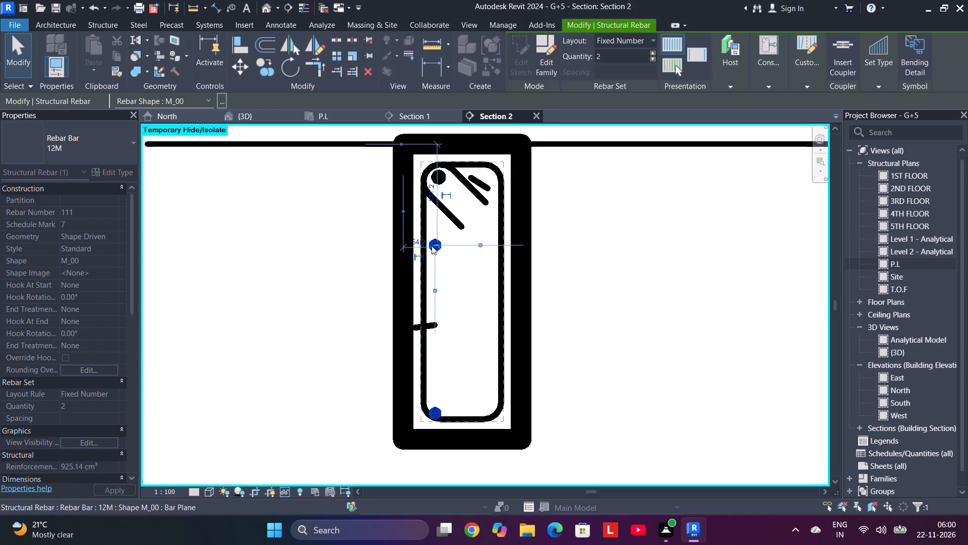
drag(438, 410, 437, 322)
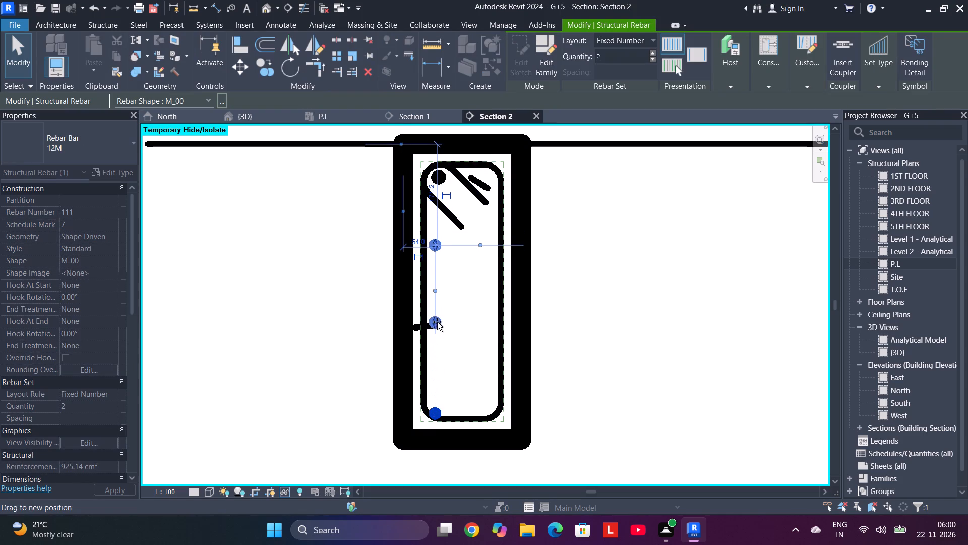
drag(437, 322, 437, 327)
Change the narrow beam's top 16M bar to a Fixed Number layout with a quantity of 2.
click(439, 174)
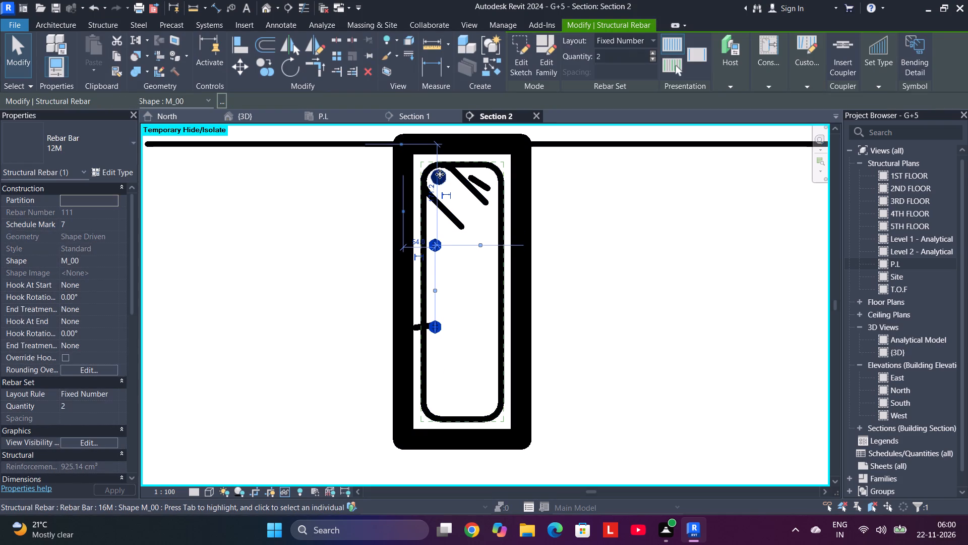
click(118, 393)
click(111, 392)
click(117, 413)
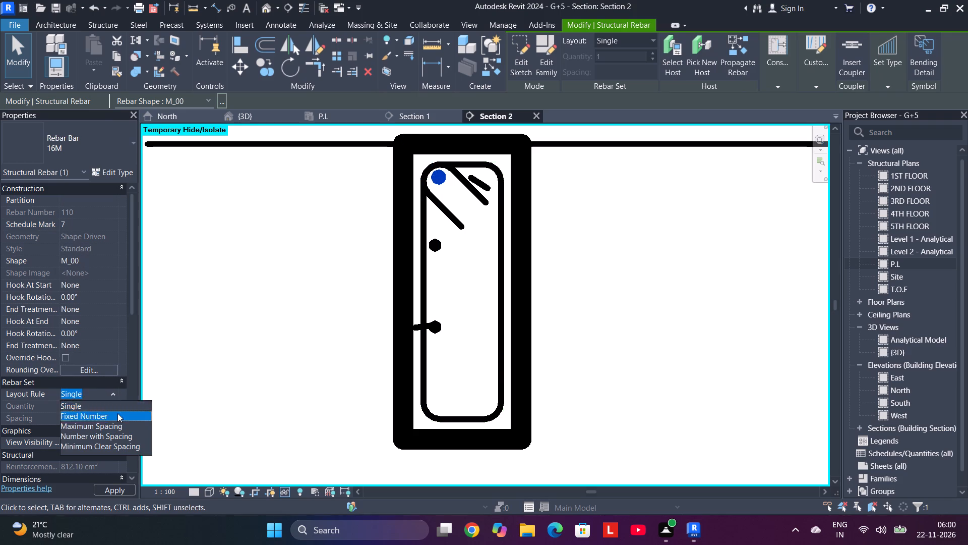
click(97, 409)
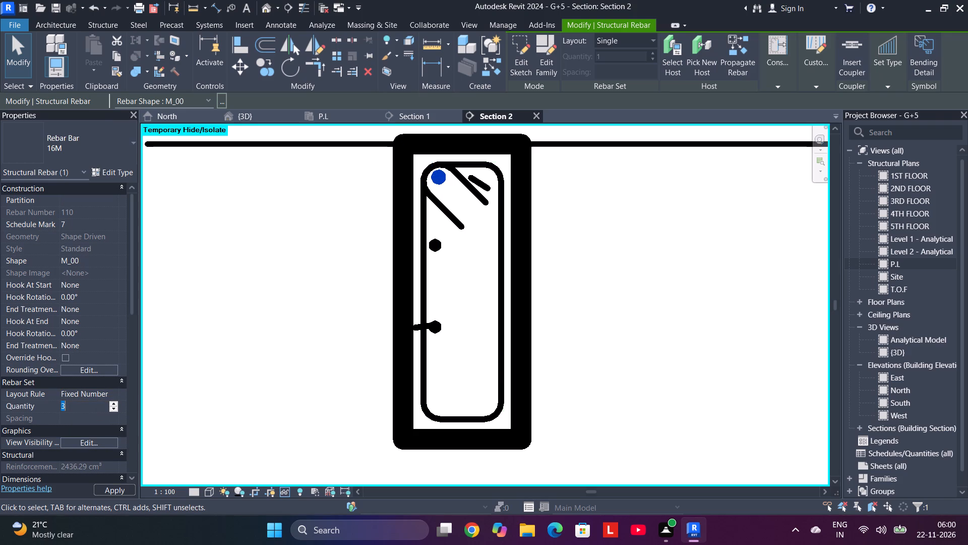
click(114, 402)
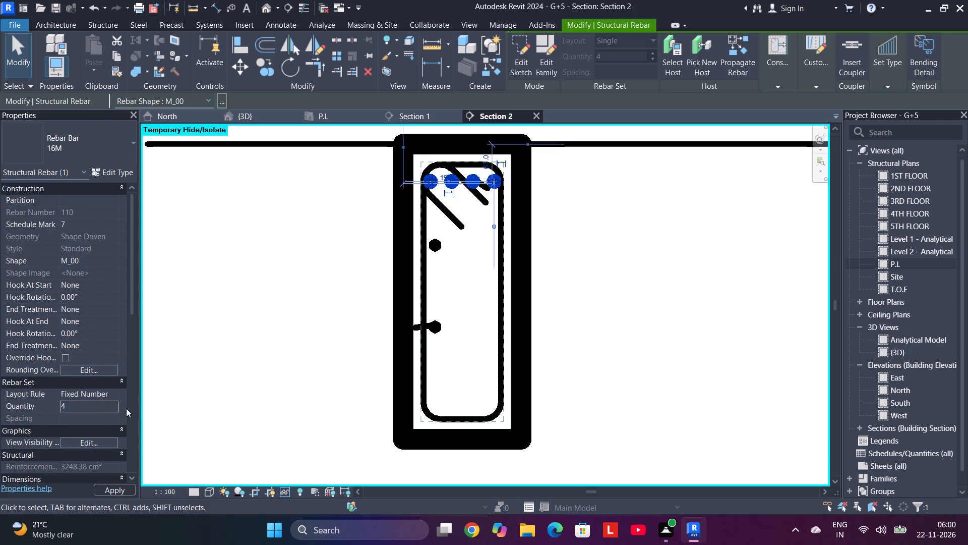
click(109, 406)
double_click(113, 407)
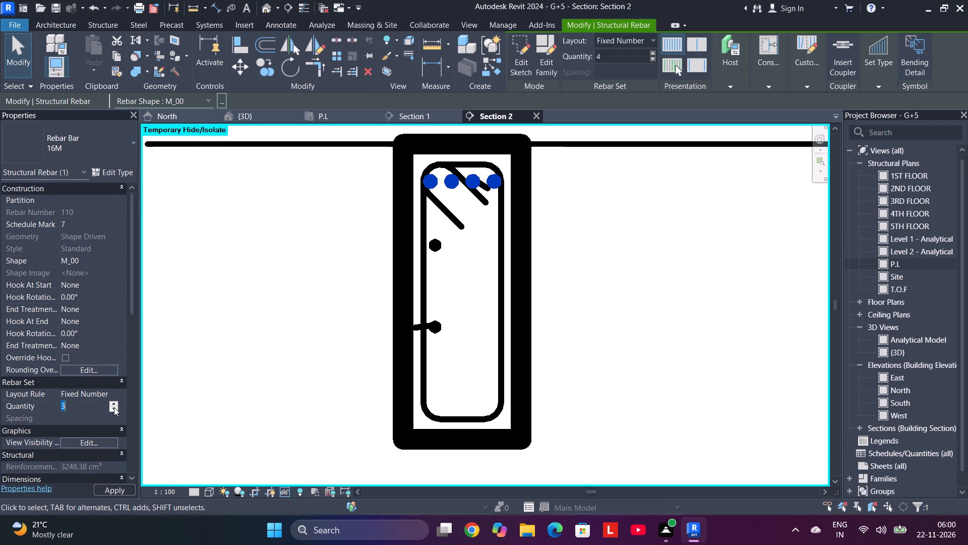
click(114, 407)
click(222, 369)
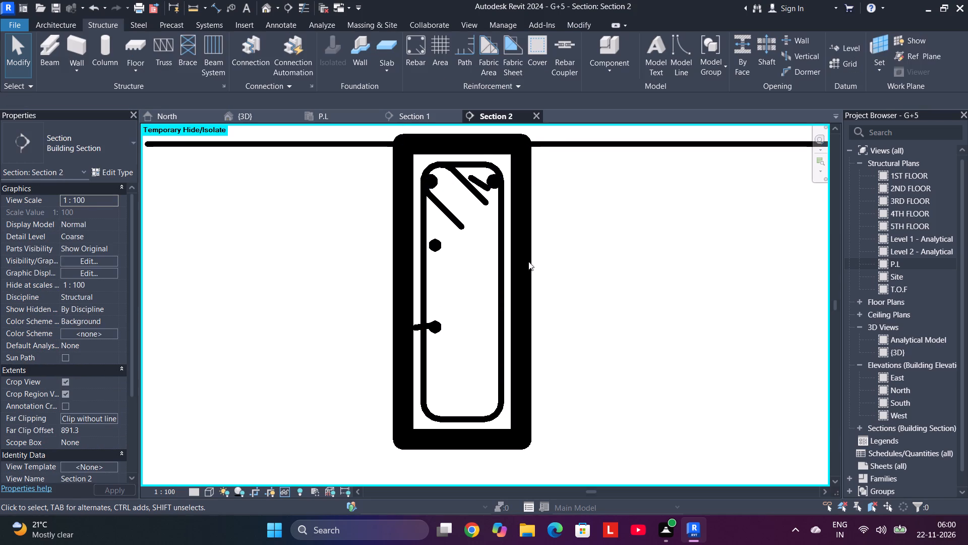
Shift the top 16M pair so the bars sit inside the upper corners of the narrow beam's stirrup.
click(494, 182)
scroll(497, 182, up, 4)
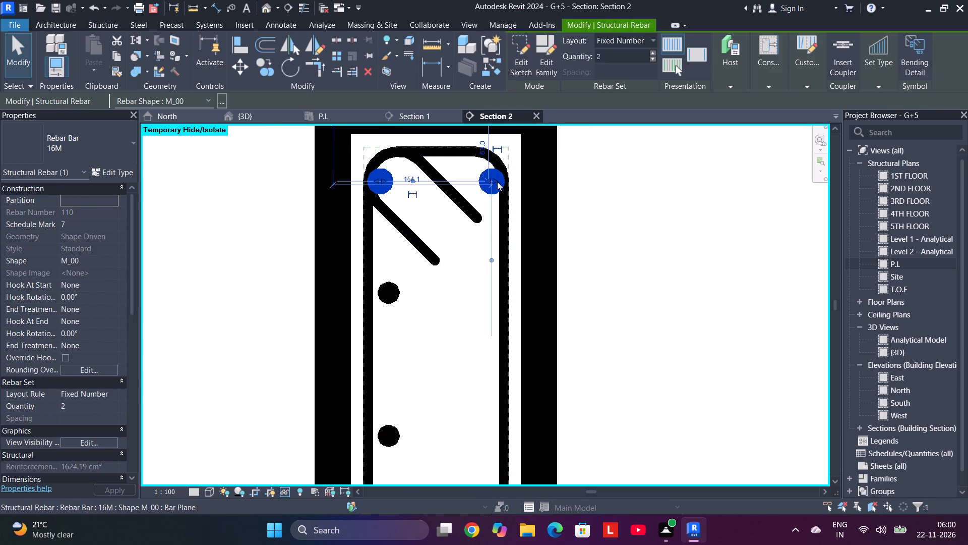
scroll(497, 182, up, 3)
drag(492, 182, 471, 189)
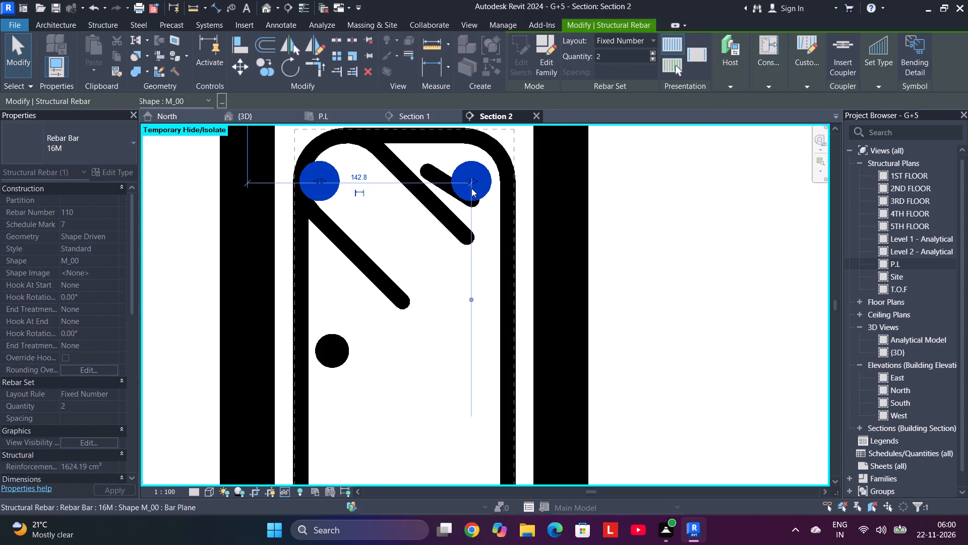
key(Right)
key(Right)
key(Right)
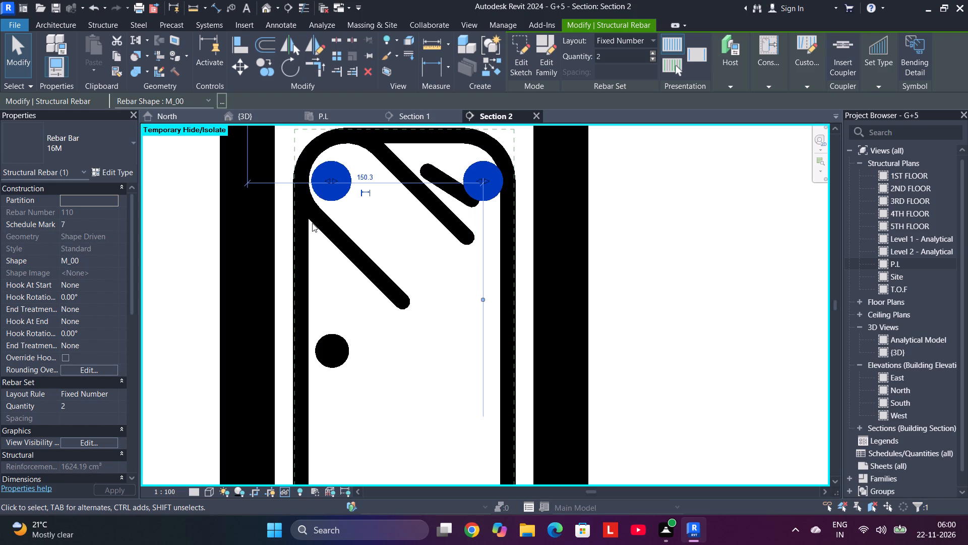
key(Right)
key(Up)
key(Left)
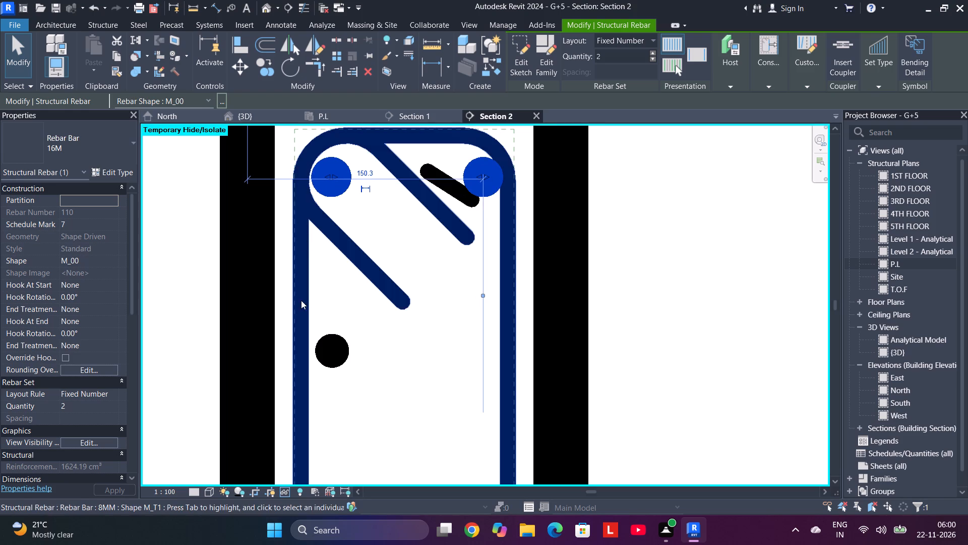
Copy the top 16M pair straight down about 385 mm into the bottom corners of the narrow beam's stirrup.
scroll(374, 364, down, 5)
middle_drag(540, 388, 529, 209)
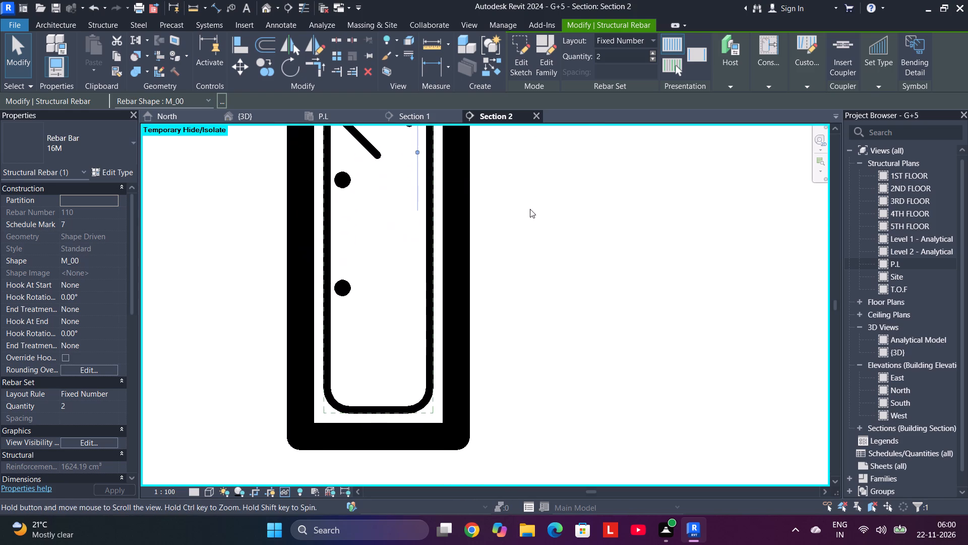
scroll(438, 286, down, 3)
middle_drag(448, 293, 439, 339)
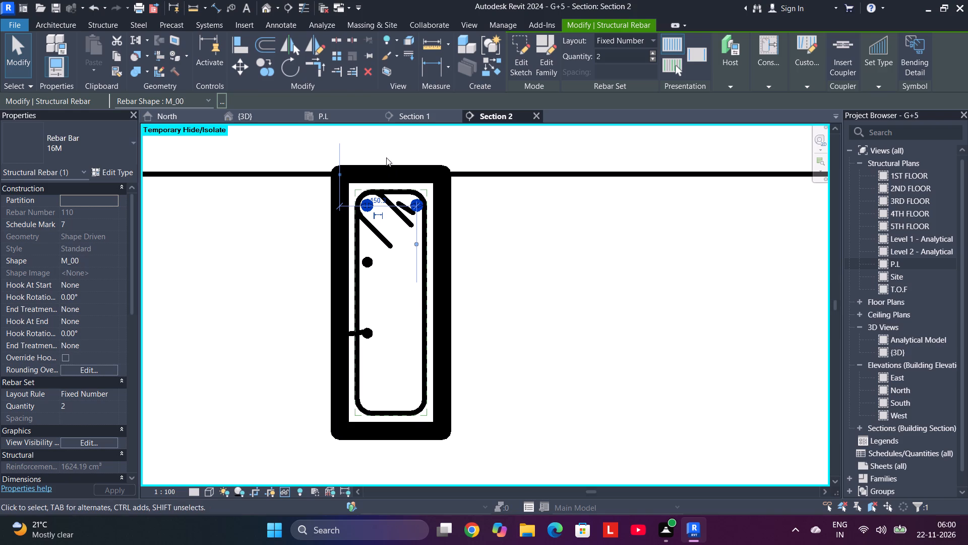
click(261, 66)
scroll(369, 204, up, 2)
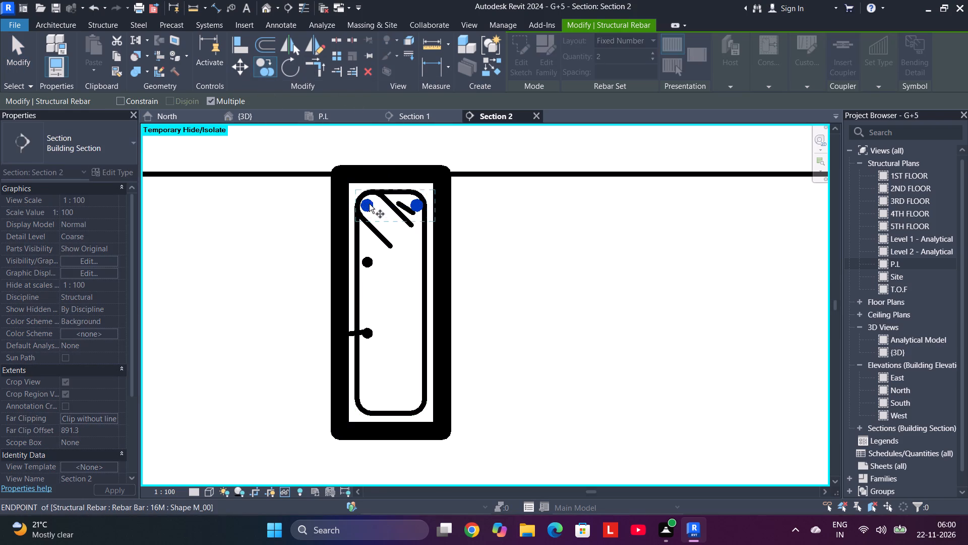
scroll(369, 204, up, 1)
click(366, 207)
scroll(363, 222, down, 2)
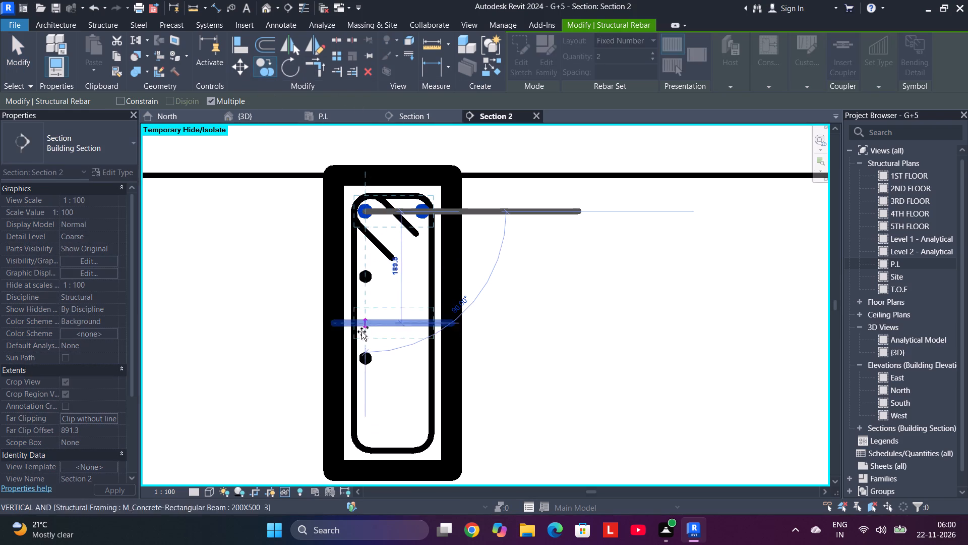
middle_drag(362, 388, 378, 256)
scroll(378, 261, down, 1)
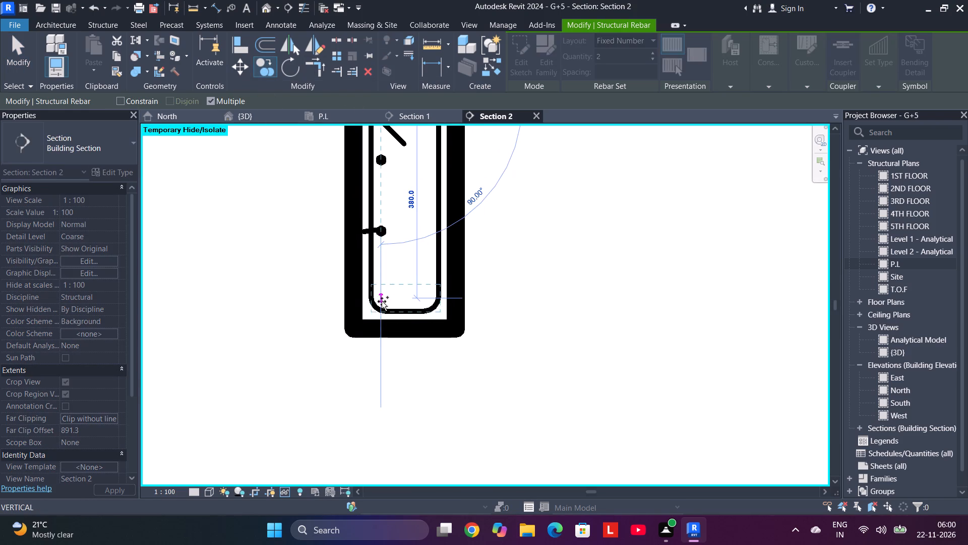
scroll(382, 301, up, 3)
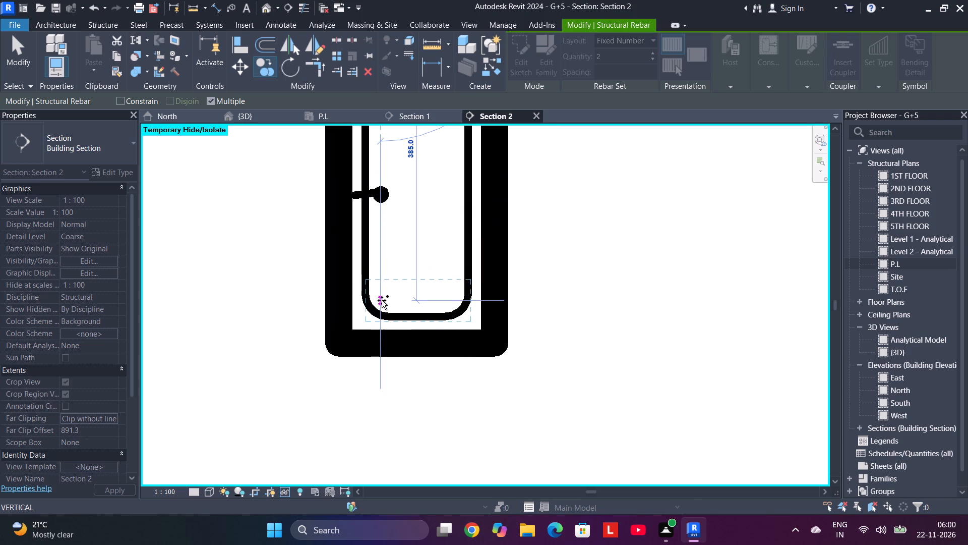
click(382, 298)
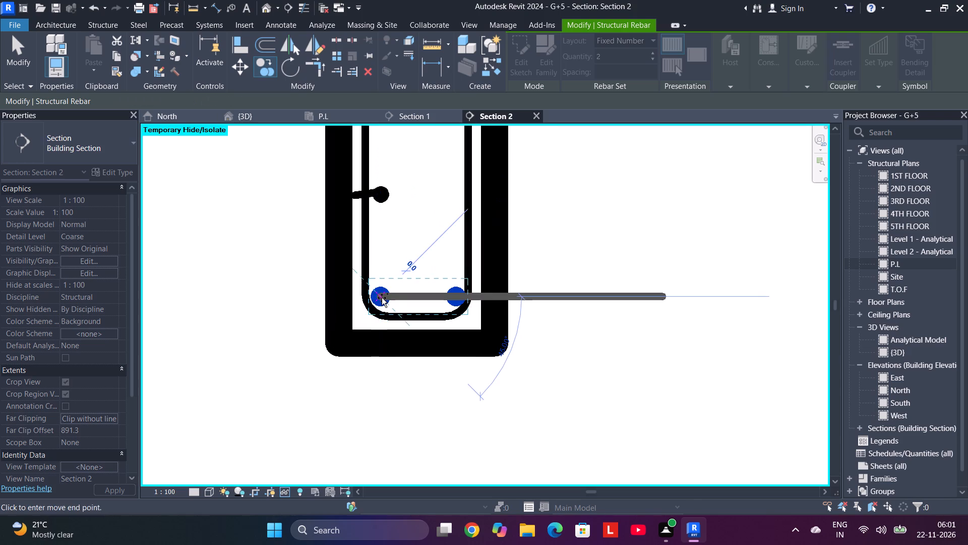
scroll(413, 224, down, 1)
middle_drag(368, 323, 343, 378)
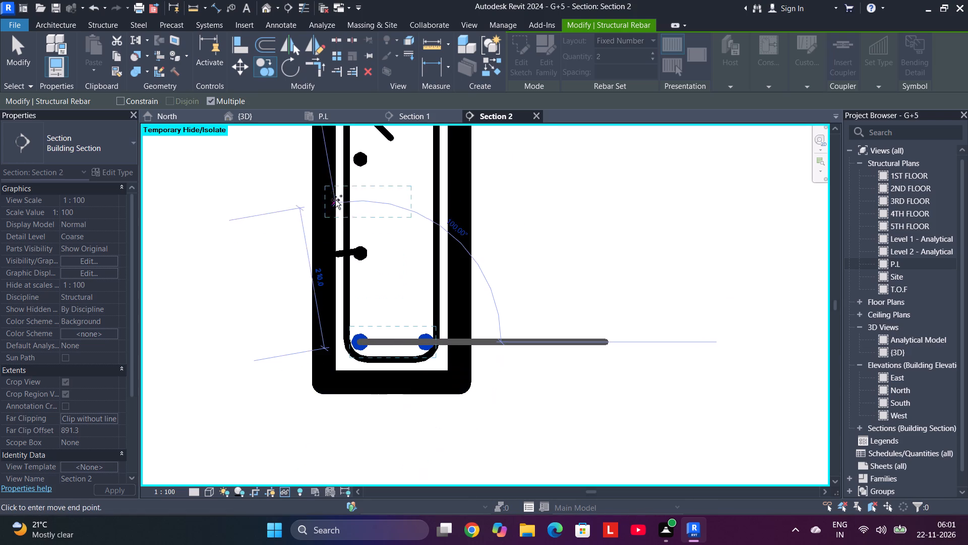
right_click(298, 182)
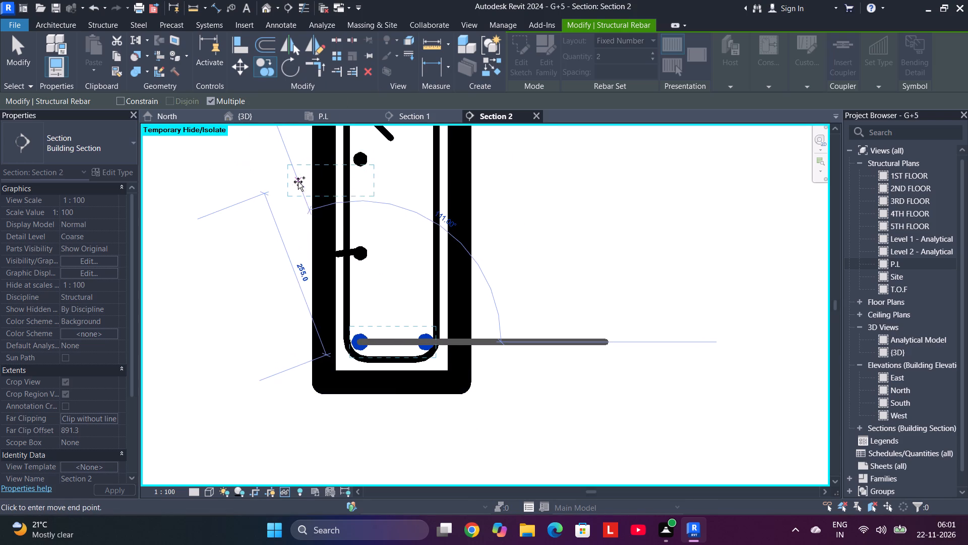
click(327, 188)
middle_drag(380, 192, 372, 230)
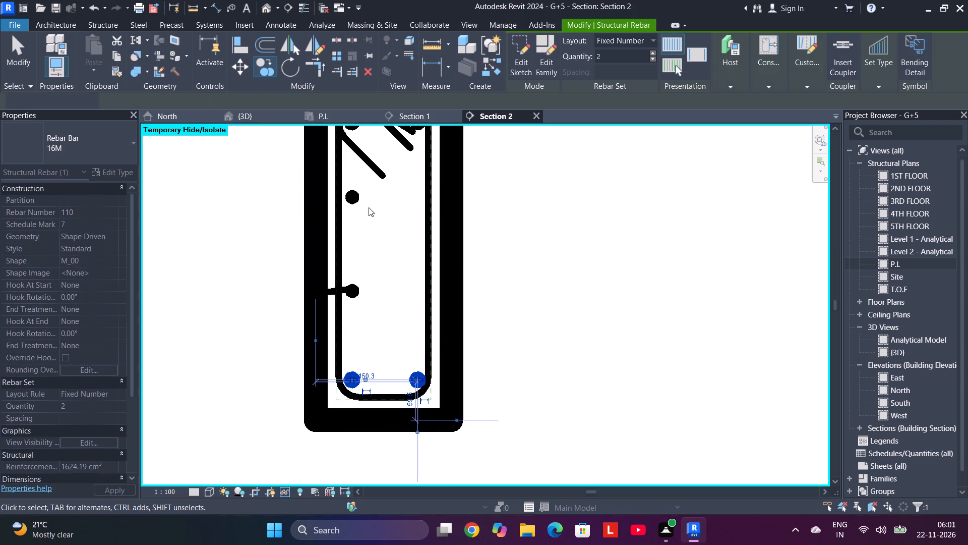
Copy the 12M side-bar set horizontally to the right side of the narrow beam's stirrup.
click(357, 196)
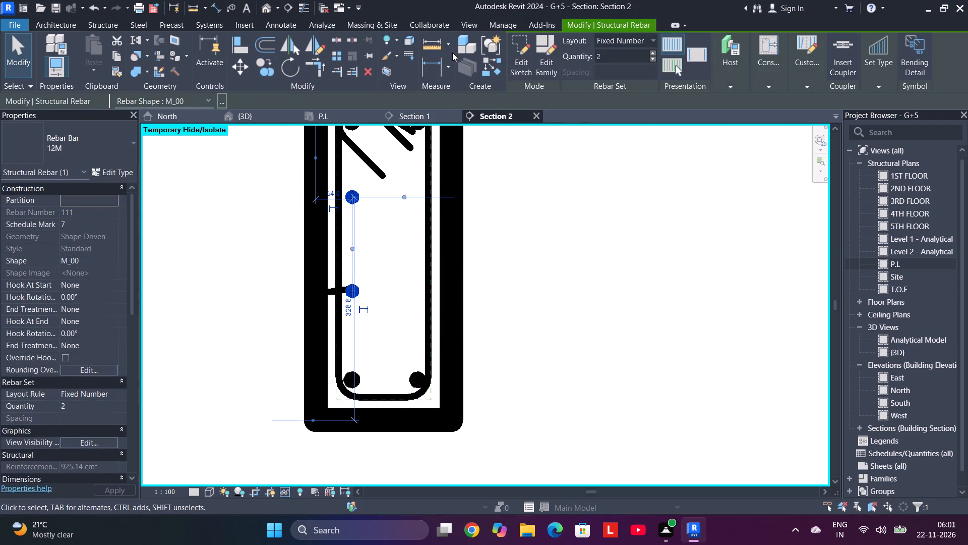
click(264, 71)
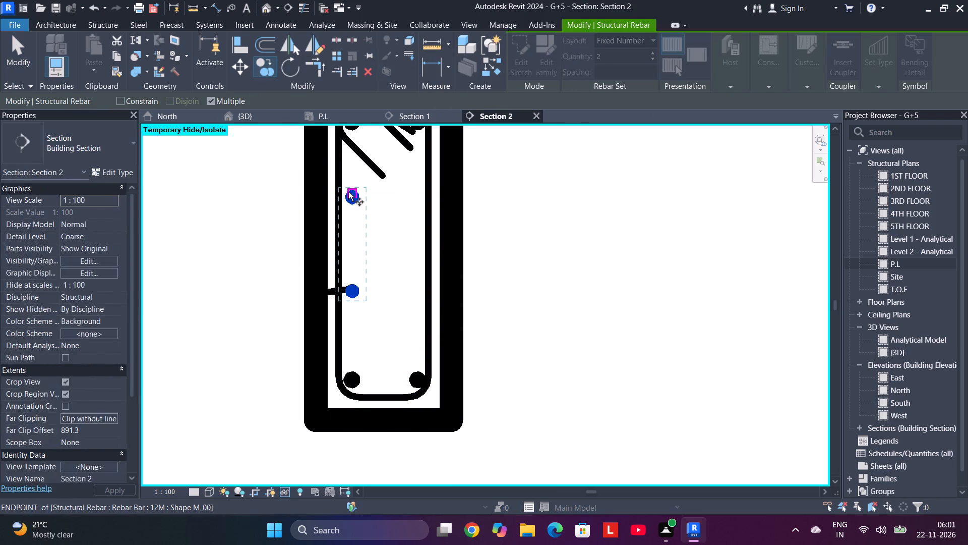
click(350, 195)
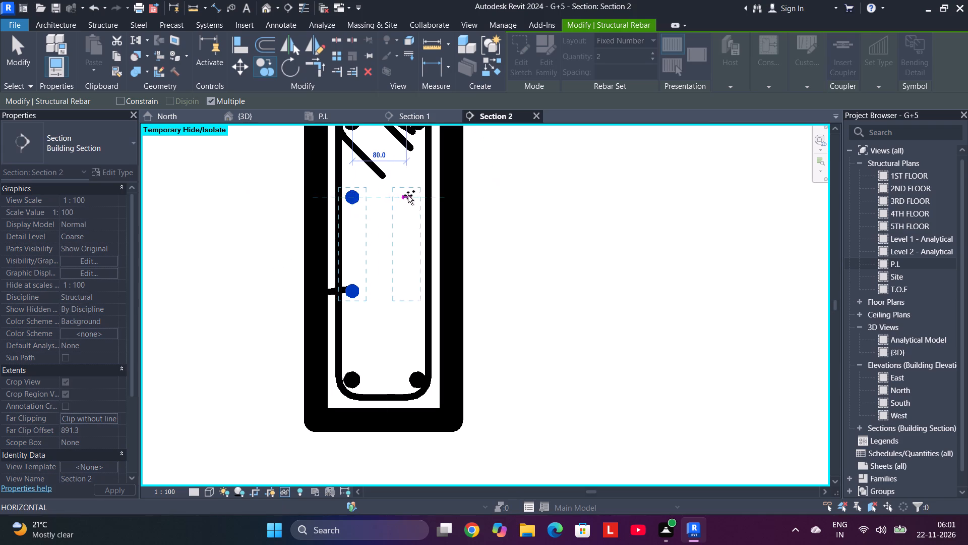
click(413, 195)
scroll(438, 197, down, 4)
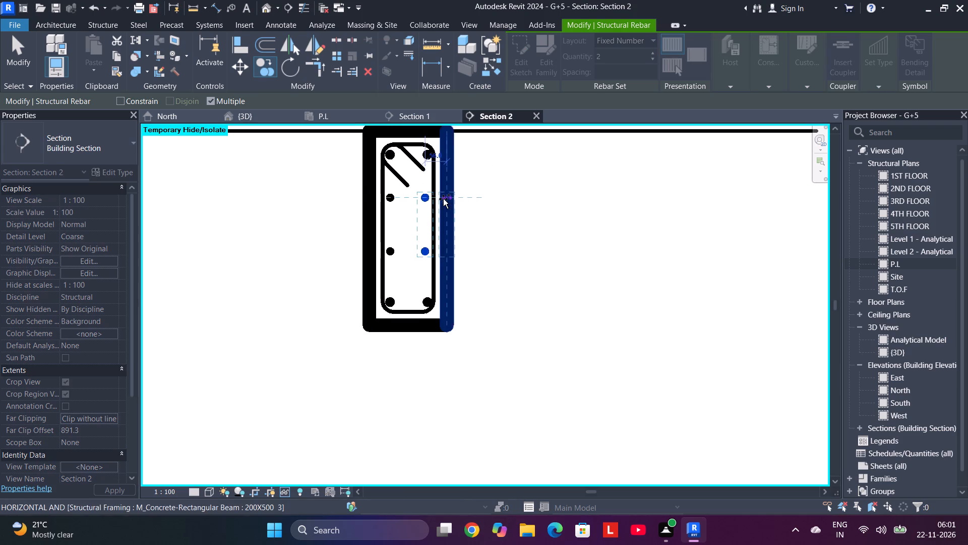
scroll(443, 199, down, 4)
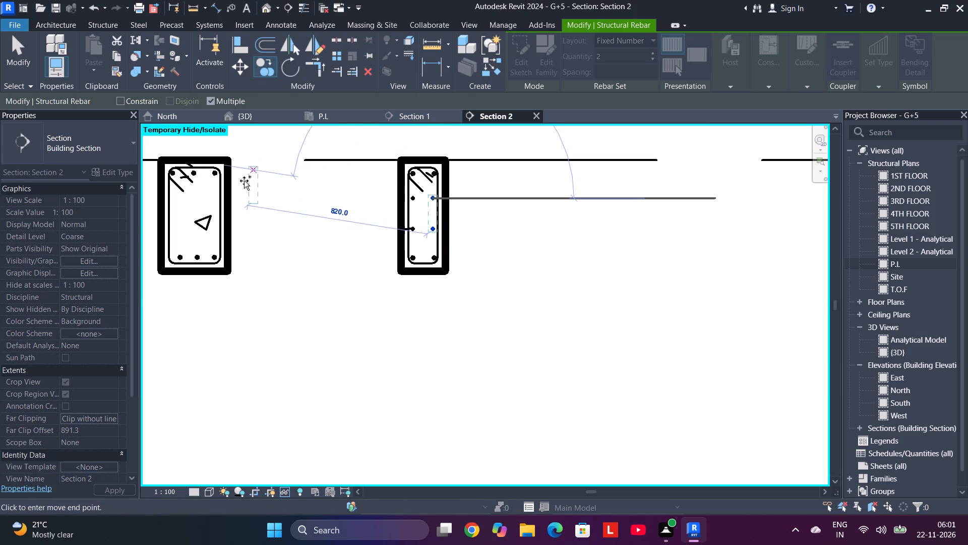
key(Escape)
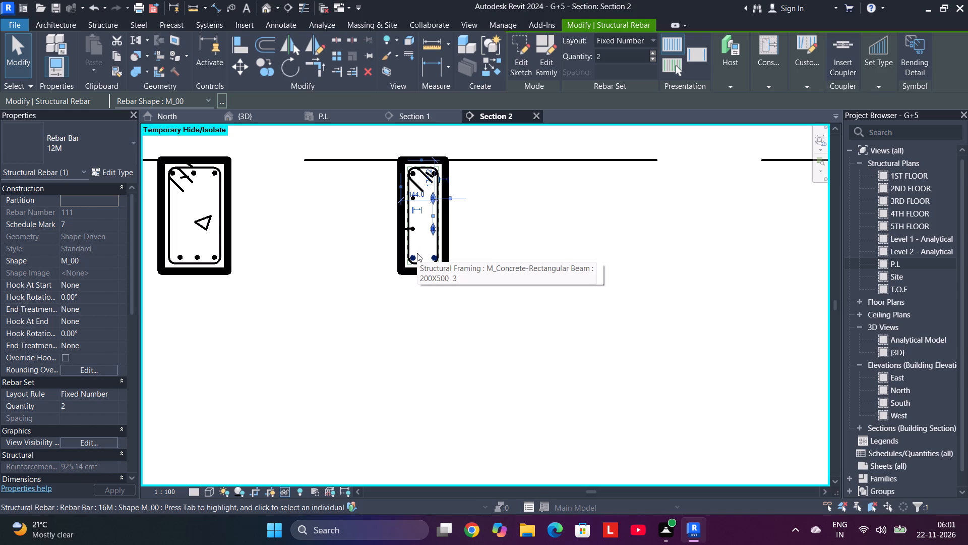
scroll(479, 253, up, 4)
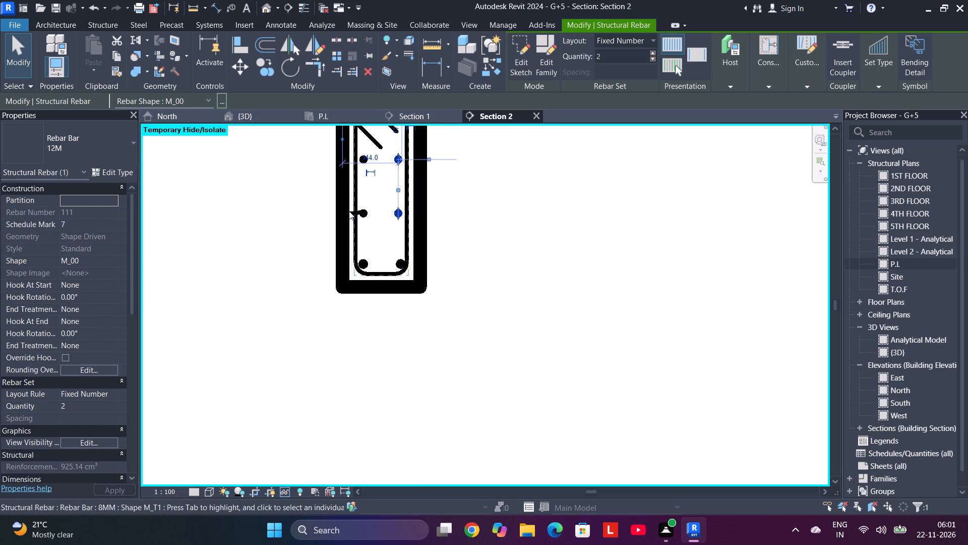
click(270, 255)
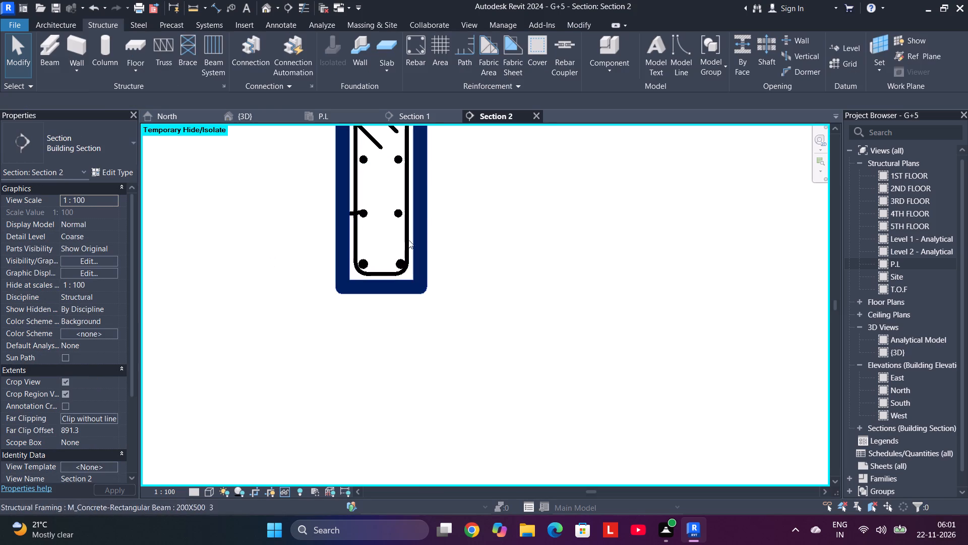
Select the narrow beam's stirrup and longitudinal bars in Section 2 and examine their extent in the P.L plan.
scroll(336, 252, down, 4)
middle_drag(279, 245, 236, 324)
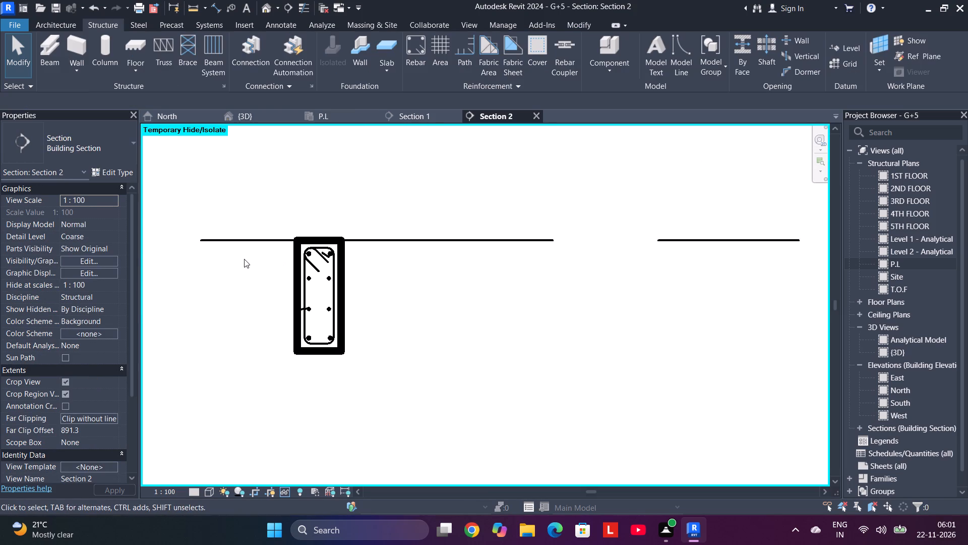
drag(274, 247, 361, 303)
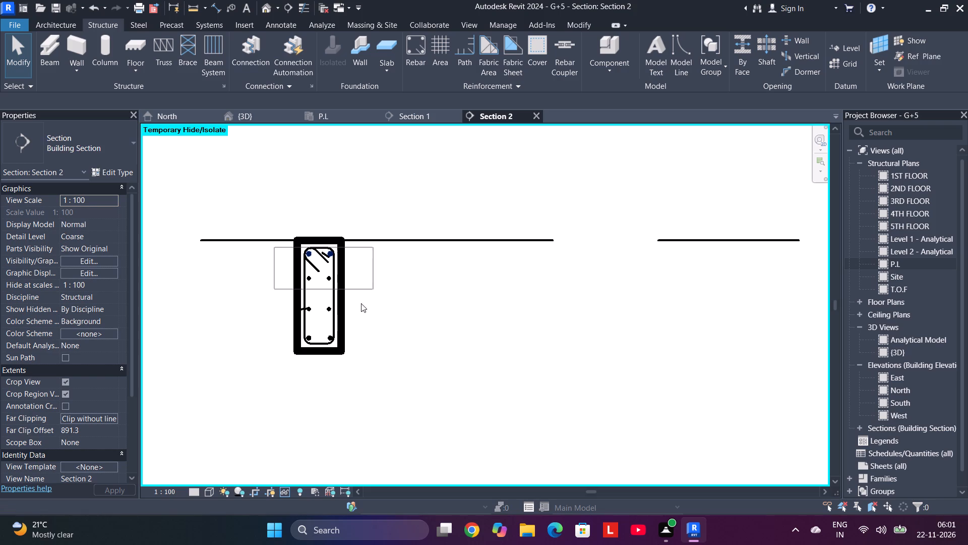
drag(361, 303, 364, 353)
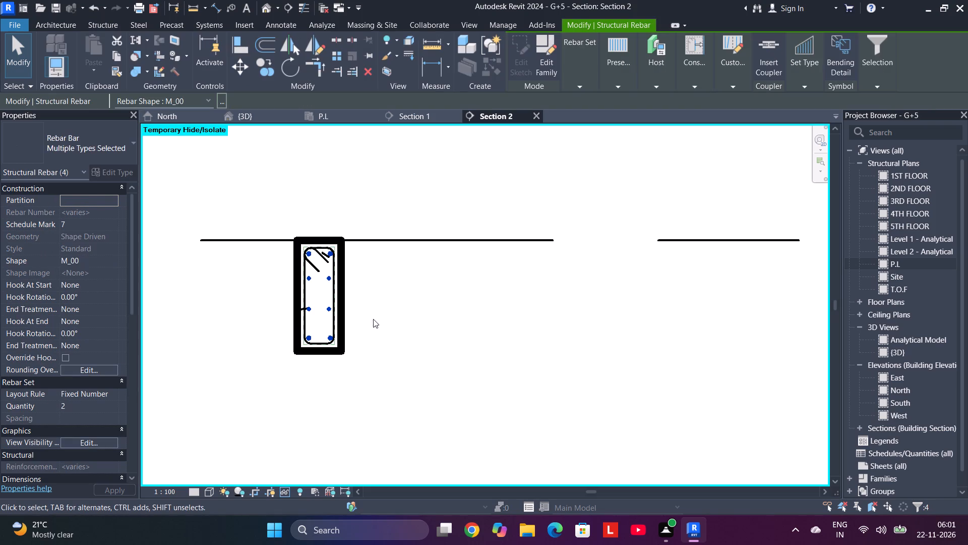
drag(382, 355, 259, 237)
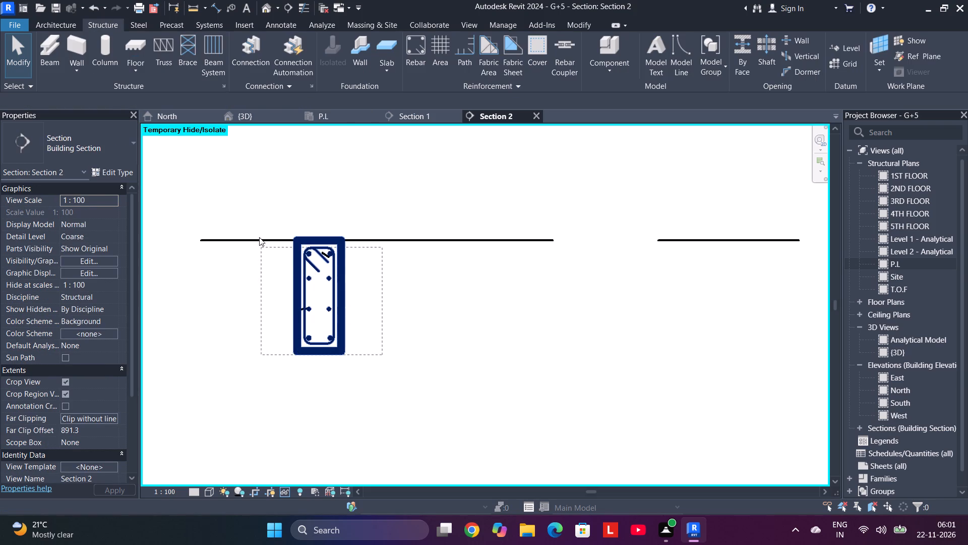
drag(259, 237, 360, 348)
drag(359, 340, 297, 338)
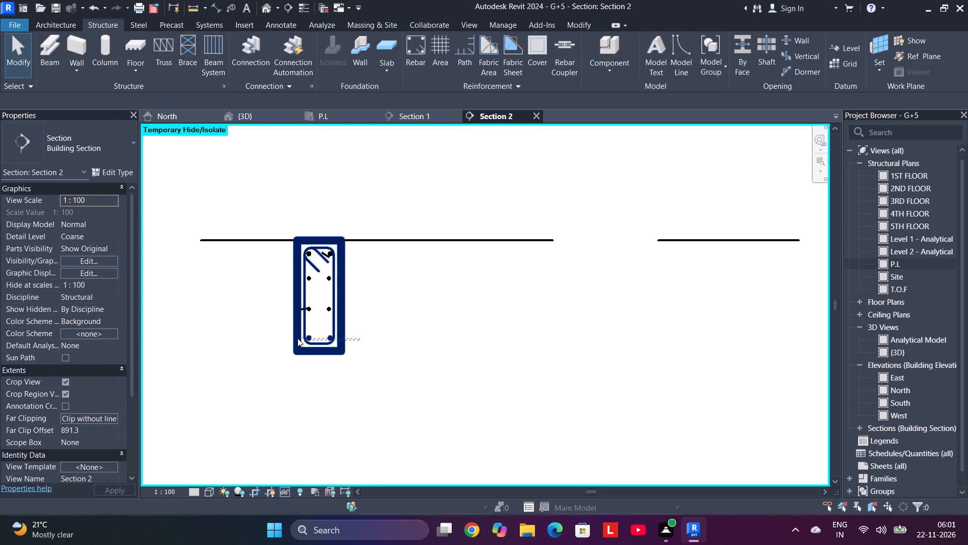
drag(297, 338, 389, 279)
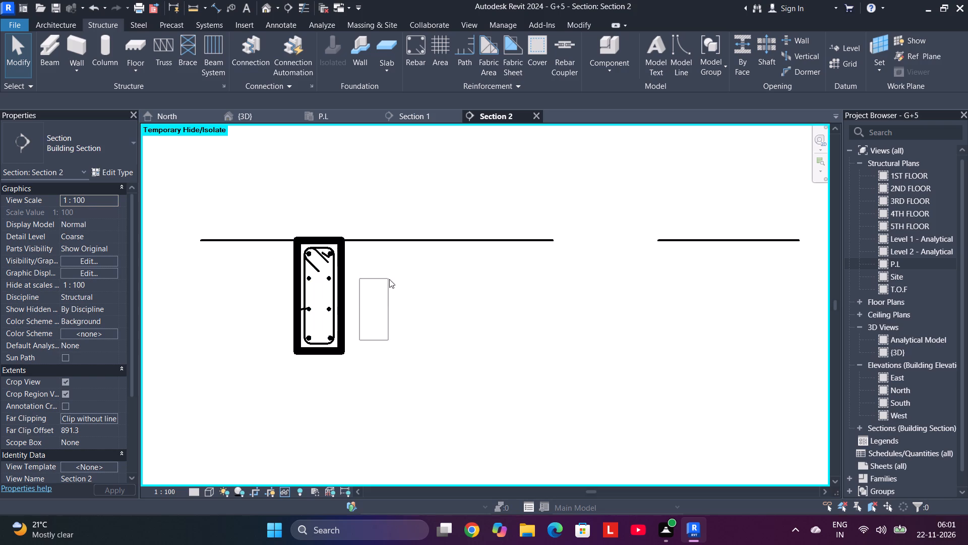
drag(389, 279, 382, 312)
drag(251, 219, 354, 353)
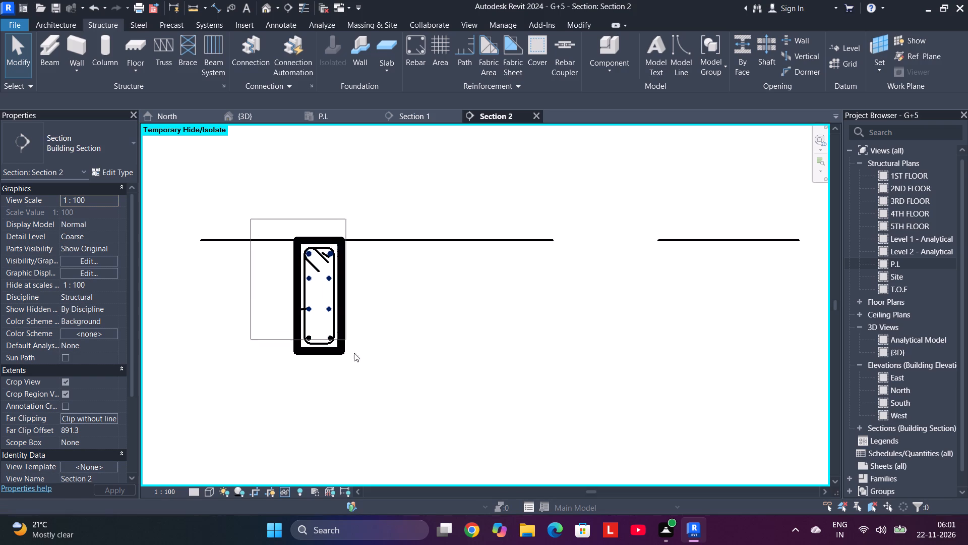
drag(354, 353, 370, 347)
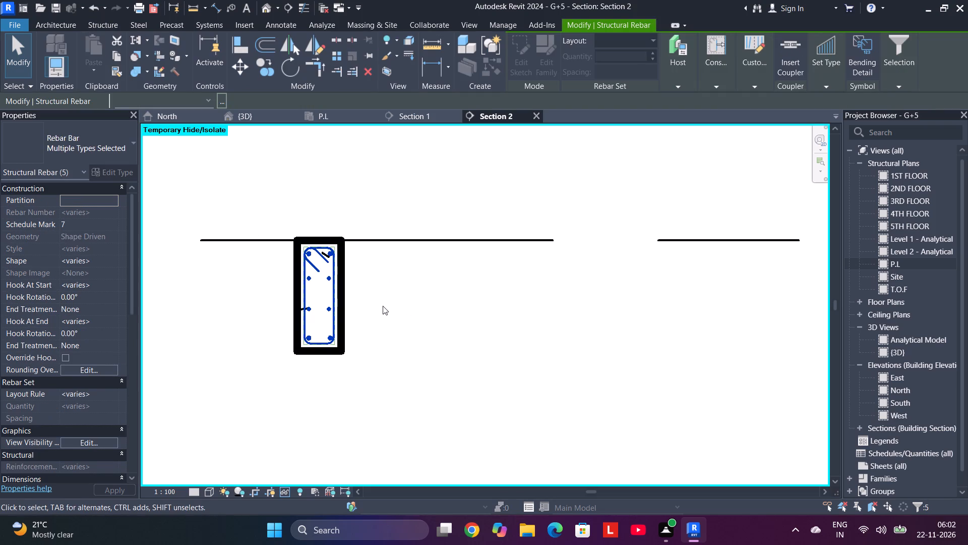
click(335, 115)
click(430, 120)
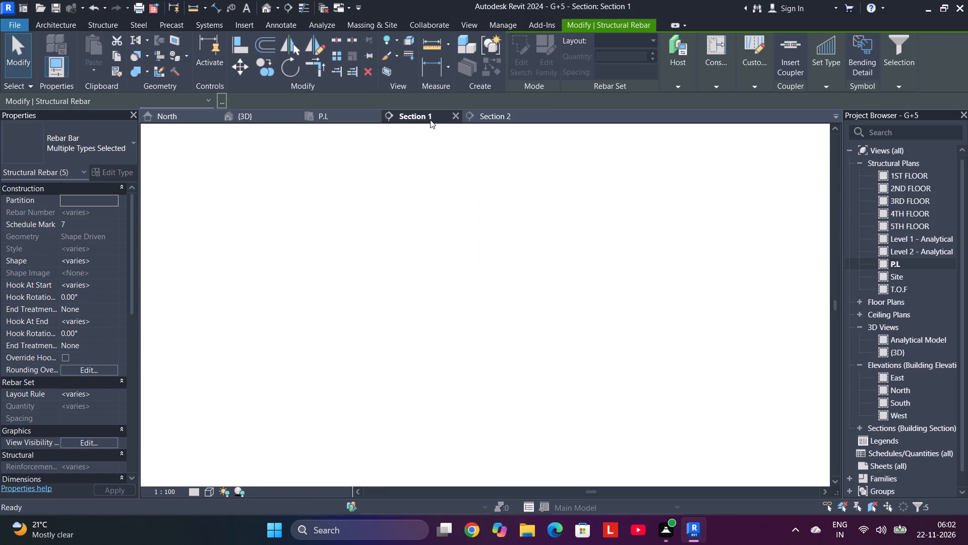
click(337, 117)
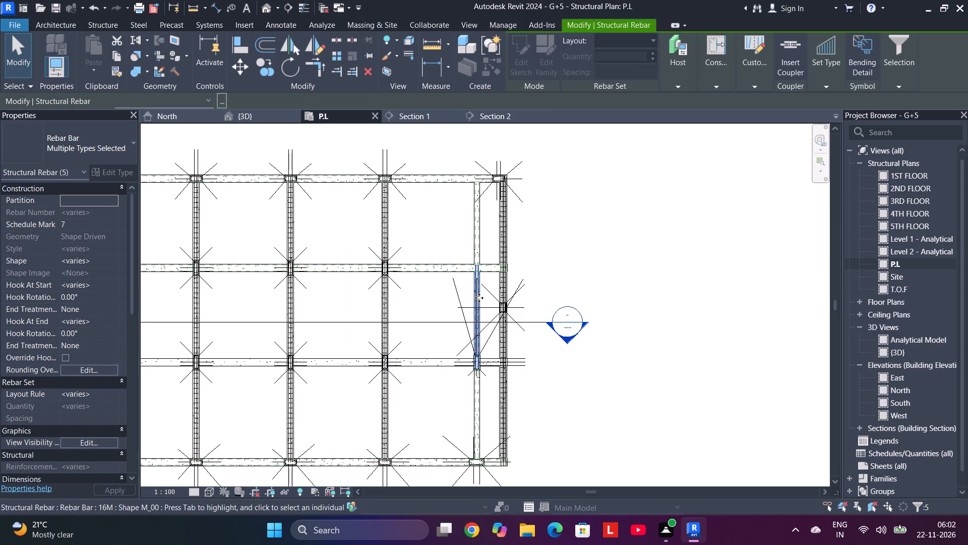
scroll(479, 298, up, 9)
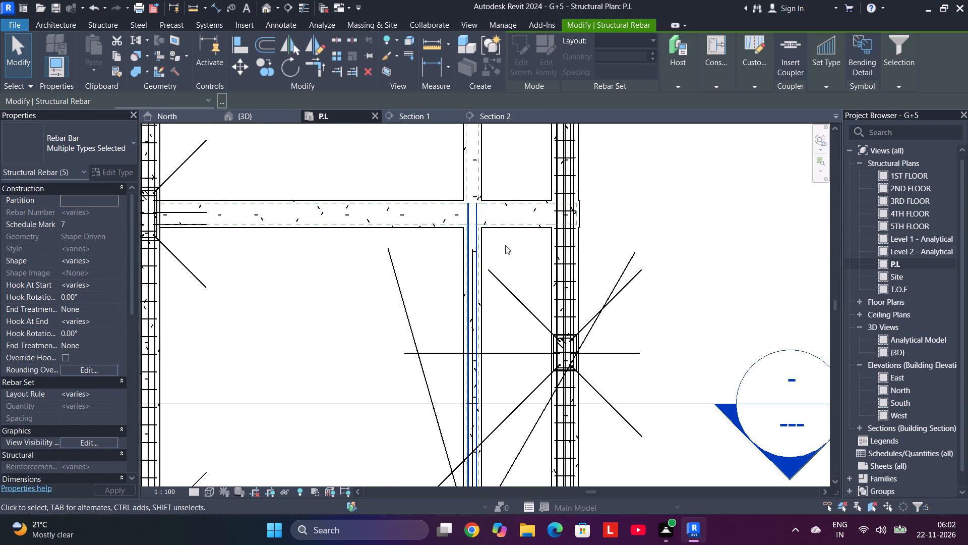
scroll(509, 261, down, 2)
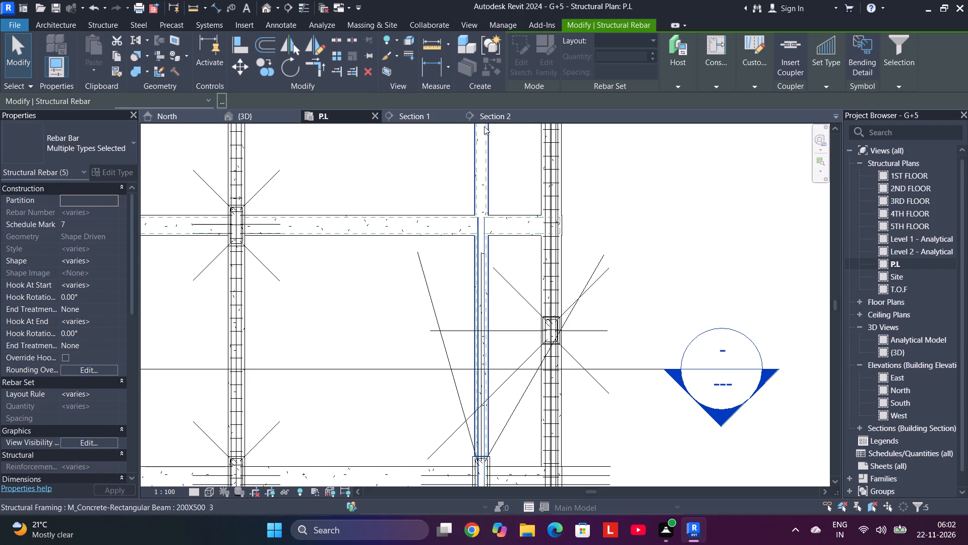
click(484, 126)
click(486, 120)
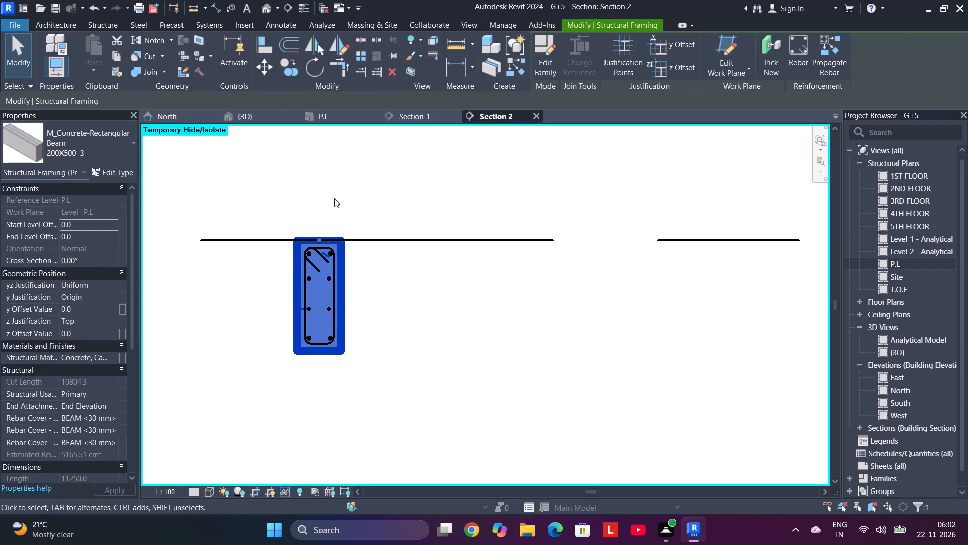
click(334, 198)
Set the narrow beam's 8MM stirrup in Section 2 to a Maximum Spacing layout at 200 mm.
click(319, 246)
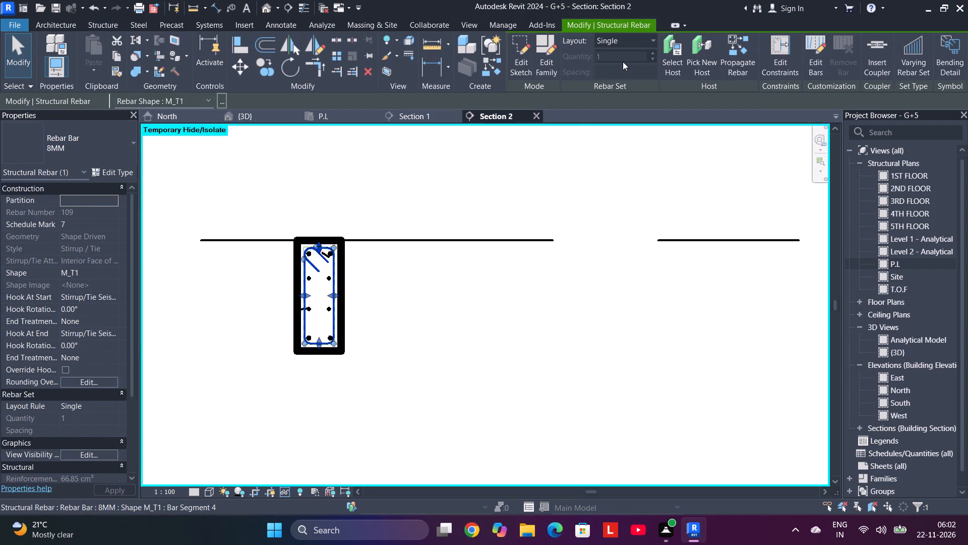
click(650, 39)
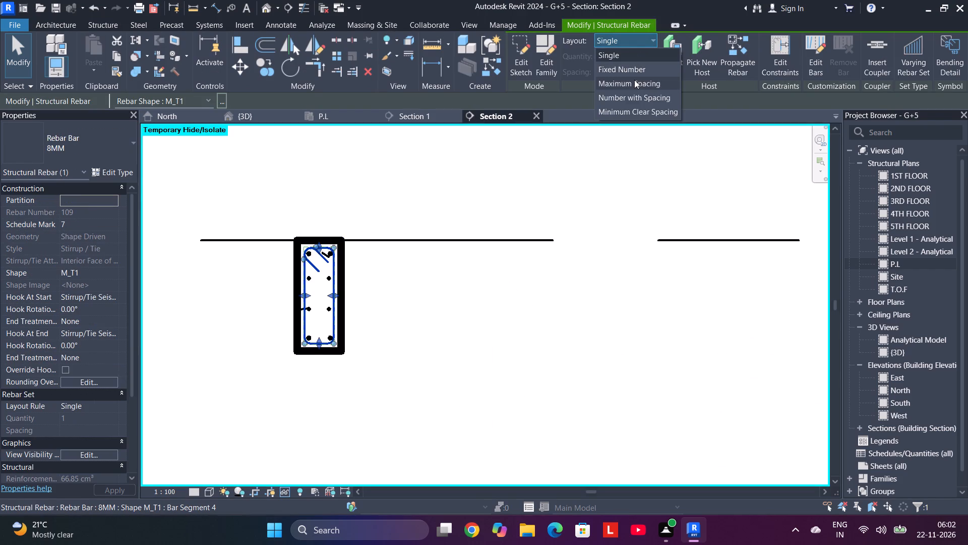
click(634, 80)
drag(667, 71, 602, 83)
text(200)
key(Return)
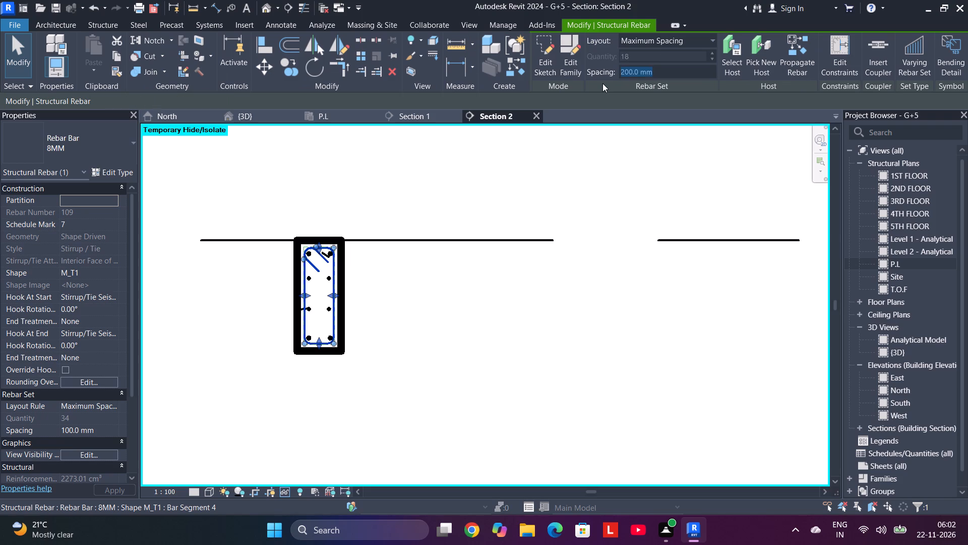
click(377, 274)
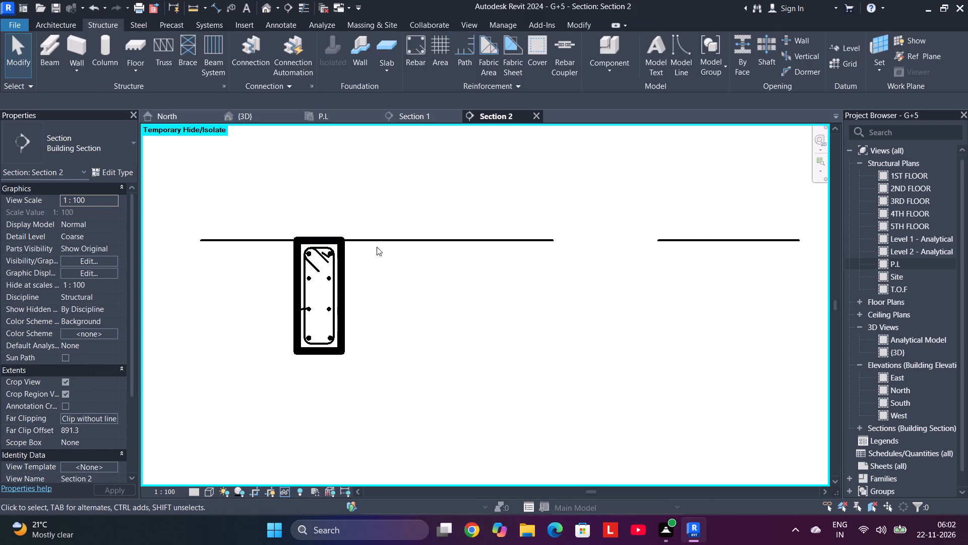
In the P.L plan, extend the narrow beam's 8MM stirrup set at its upper end to the top perimeter beam.
drag(383, 215, 420, 245)
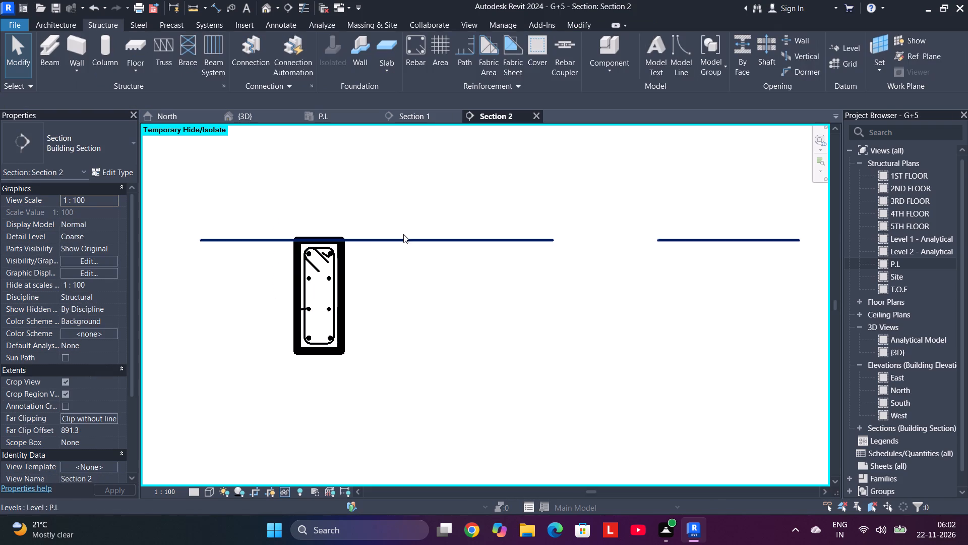
click(423, 116)
click(339, 119)
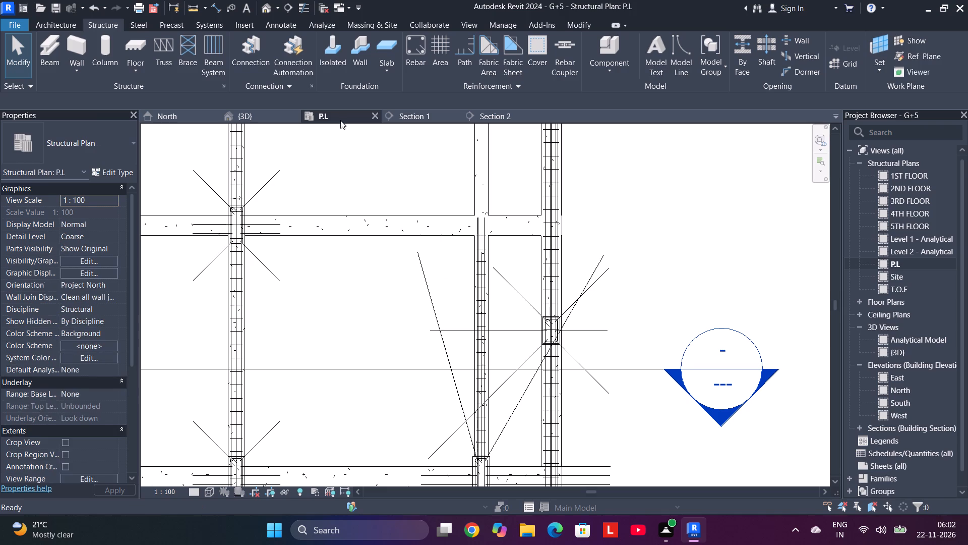
scroll(486, 245, up, 4)
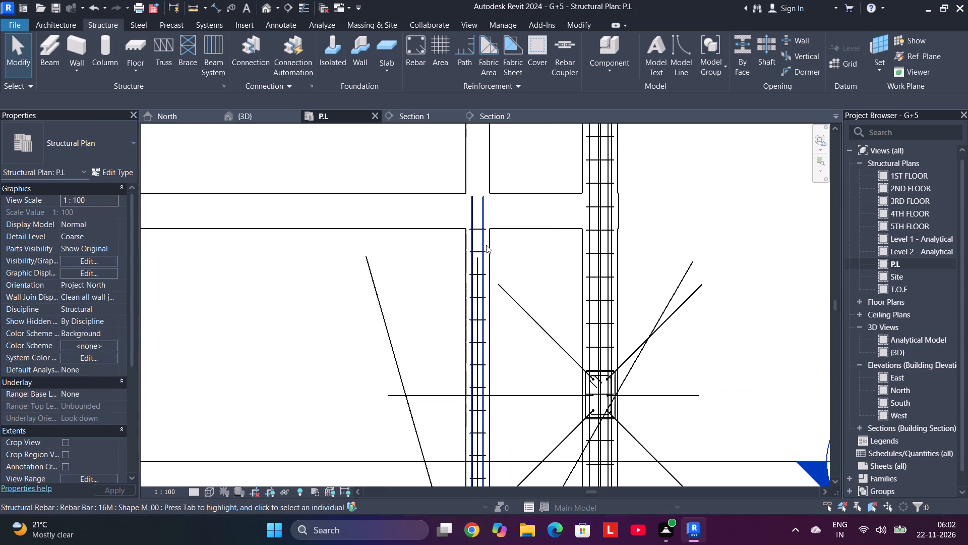
click(477, 252)
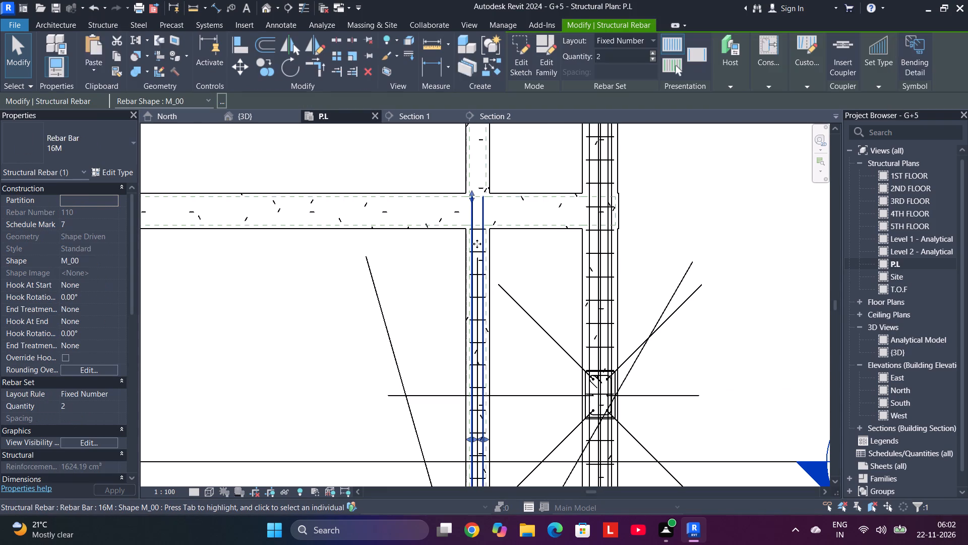
click(541, 267)
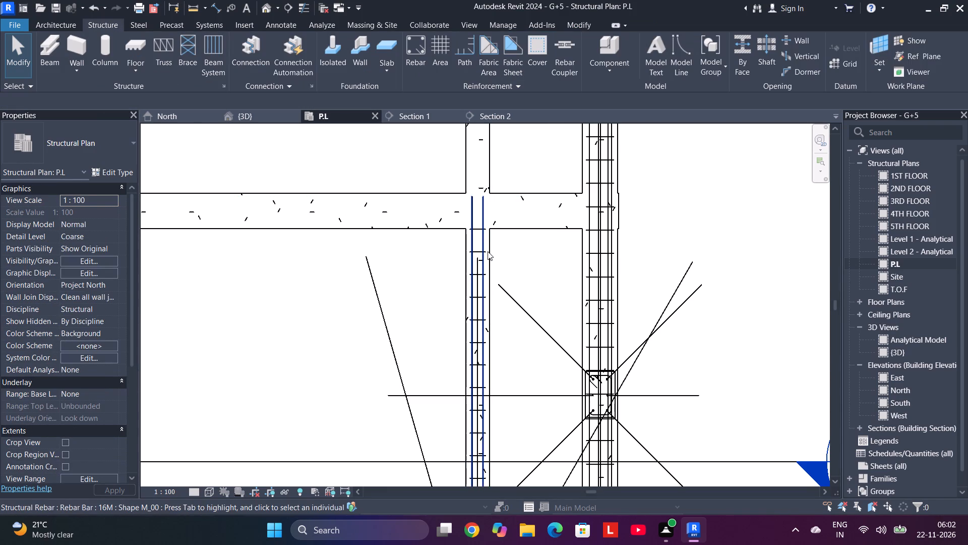
scroll(479, 231, up, 4)
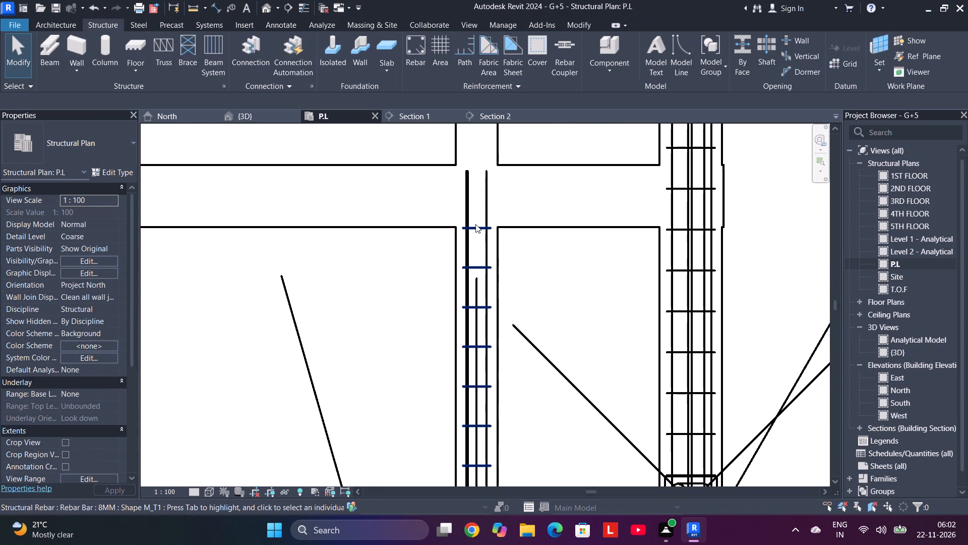
click(478, 228)
scroll(482, 211, down, 10)
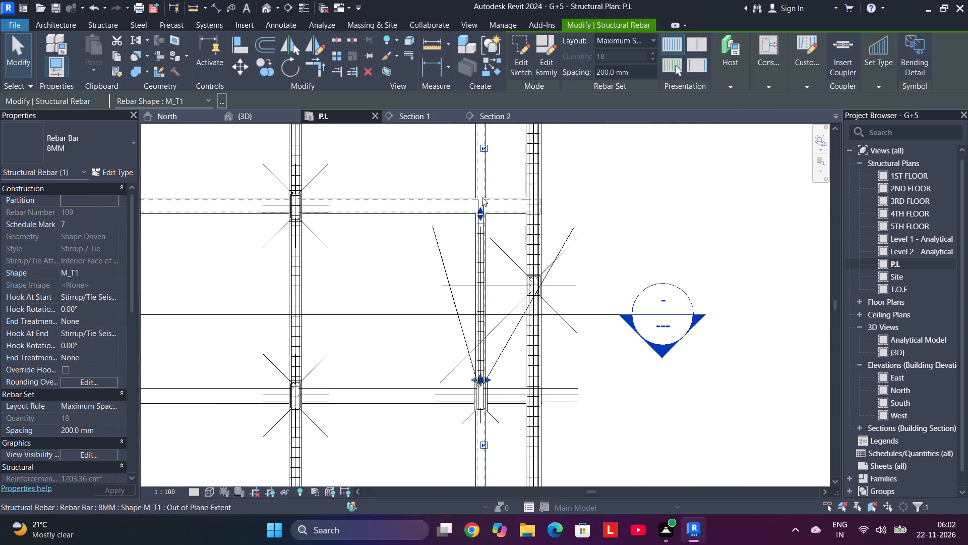
middle_drag(483, 196, 432, 349)
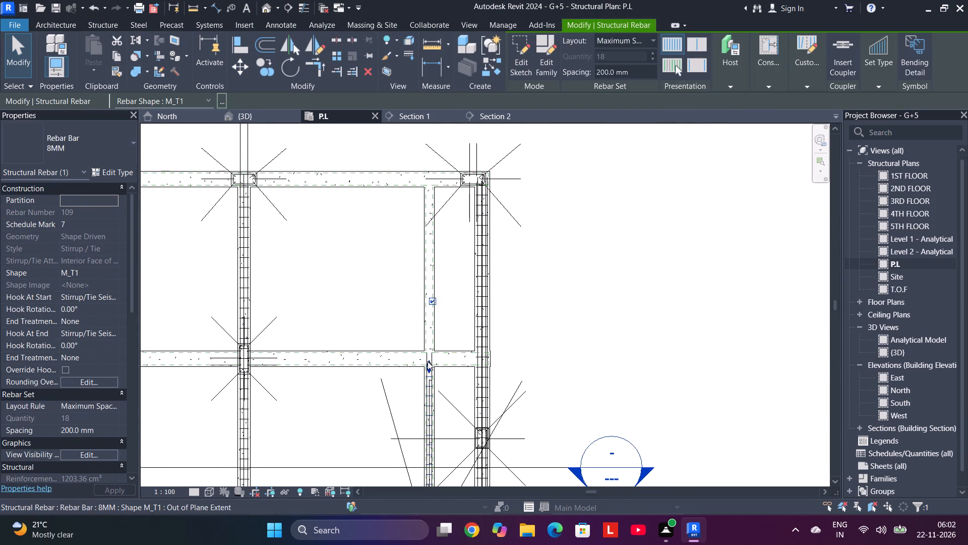
drag(428, 364, 467, 185)
Extend the lower end of the 8MM stirrup set past the middle column to the column at the beam's bottom end.
middle_drag(436, 387, 438, 146)
middle_click(438, 146)
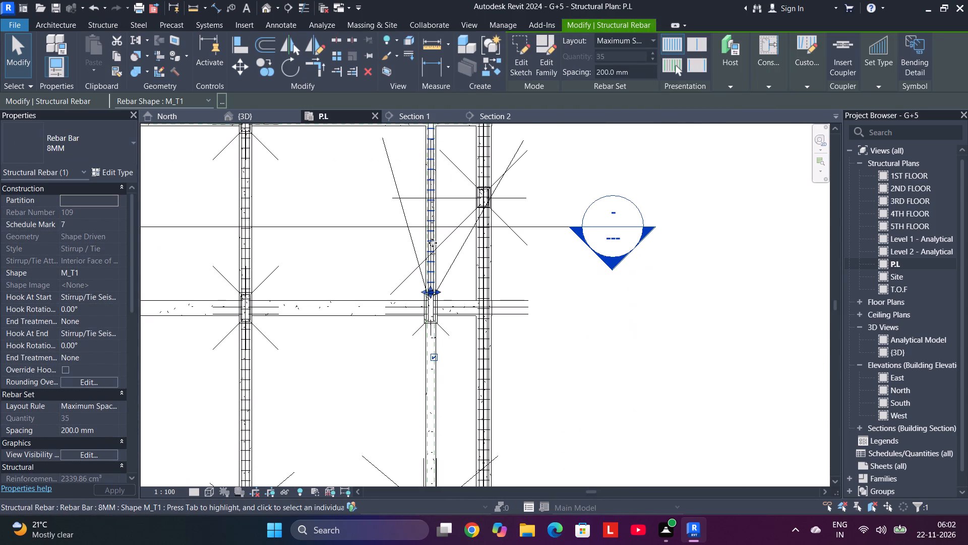
scroll(427, 310, up, 4)
drag(436, 279, 436, 311)
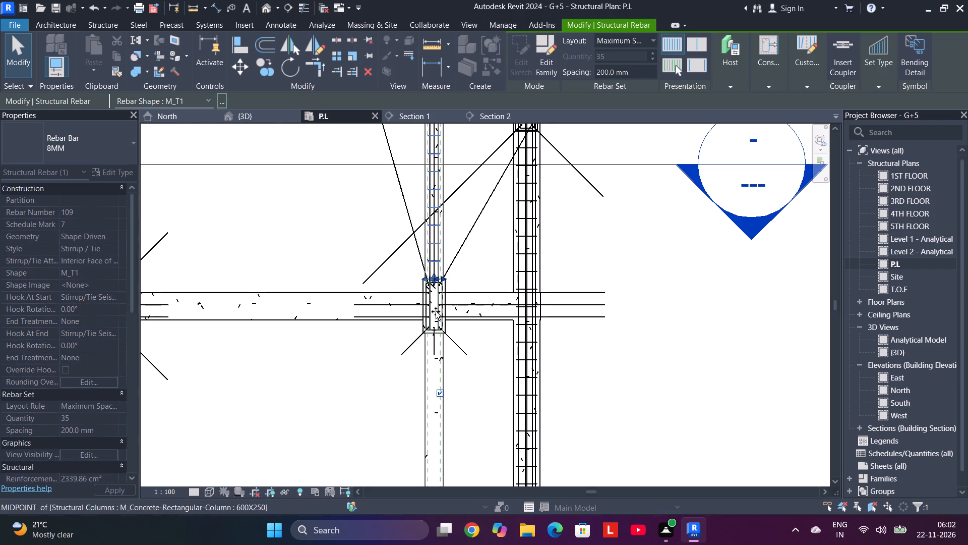
drag(436, 311, 416, 186)
scroll(430, 397, down, 1)
middle_drag(427, 397, 416, 186)
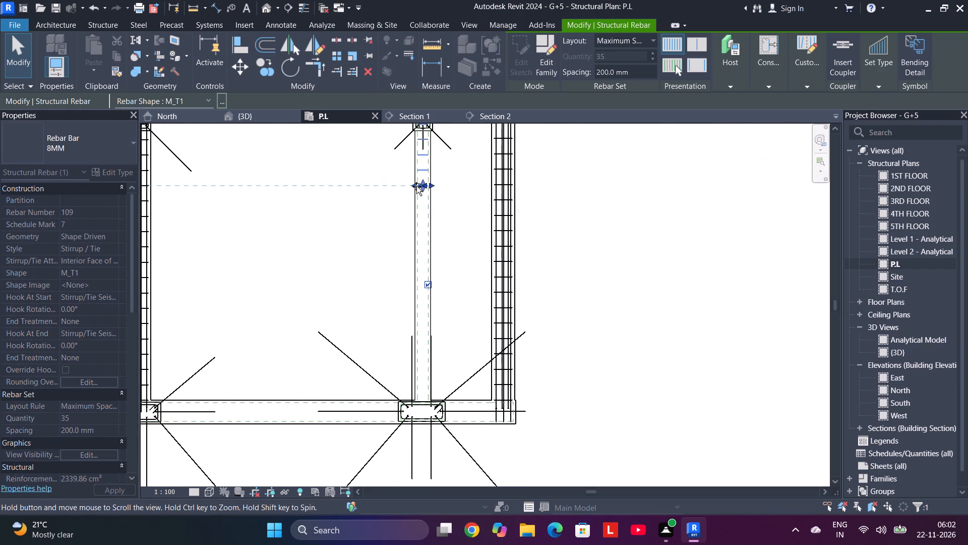
drag(416, 186, 431, 399)
Examine the 12M bar running into the narrow beam's middle column in the P.L plan, Section 2 and Section 1.
middle_drag(486, 239, 465, 468)
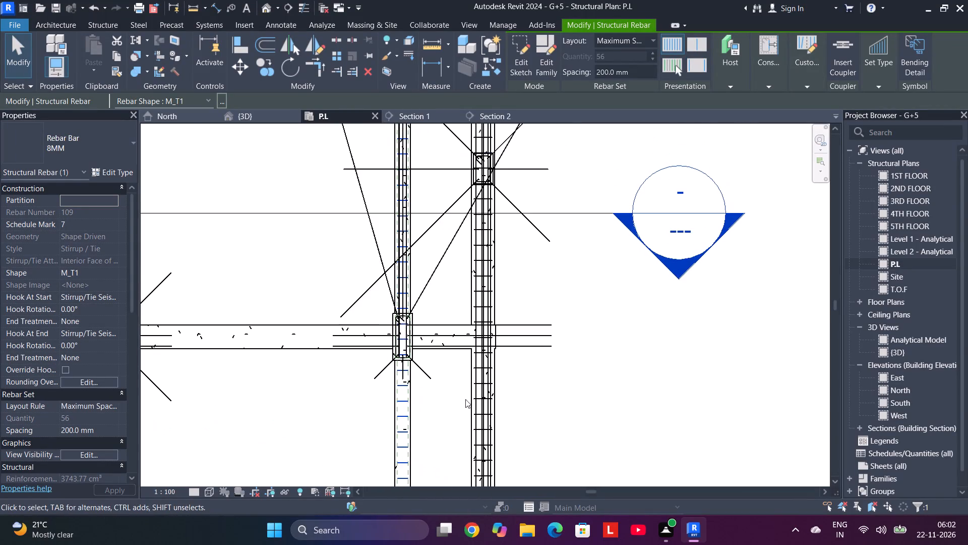
scroll(458, 312, up, 7)
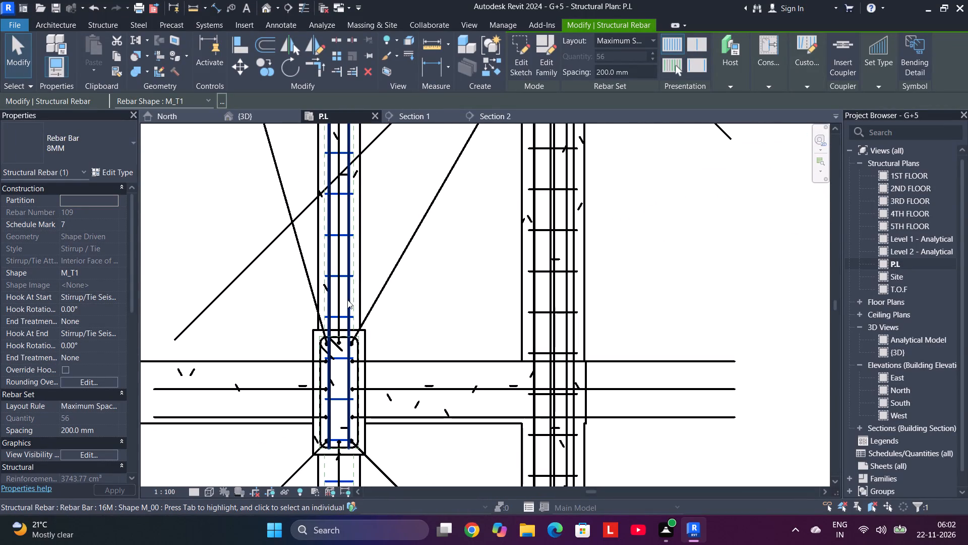
click(341, 300)
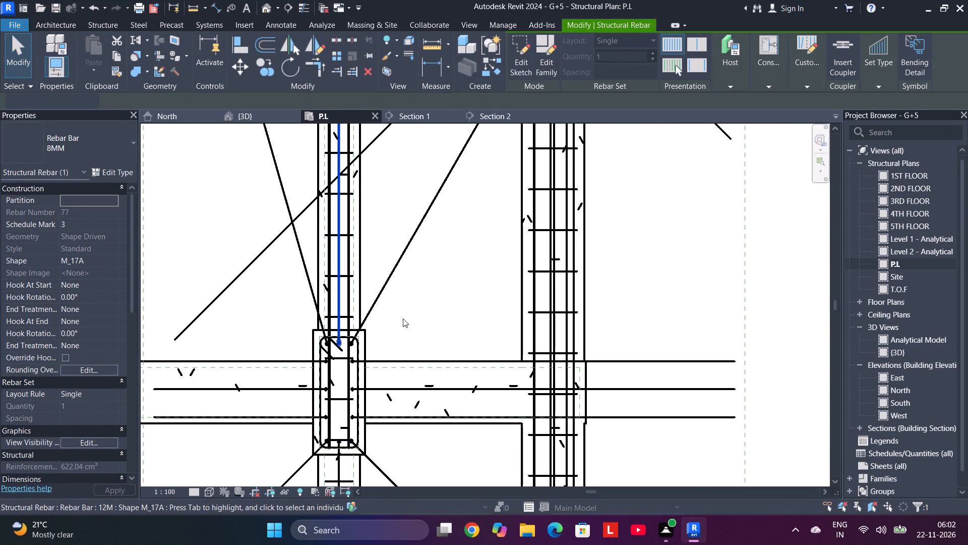
scroll(418, 326, down, 1)
middle_drag(426, 326, 470, 299)
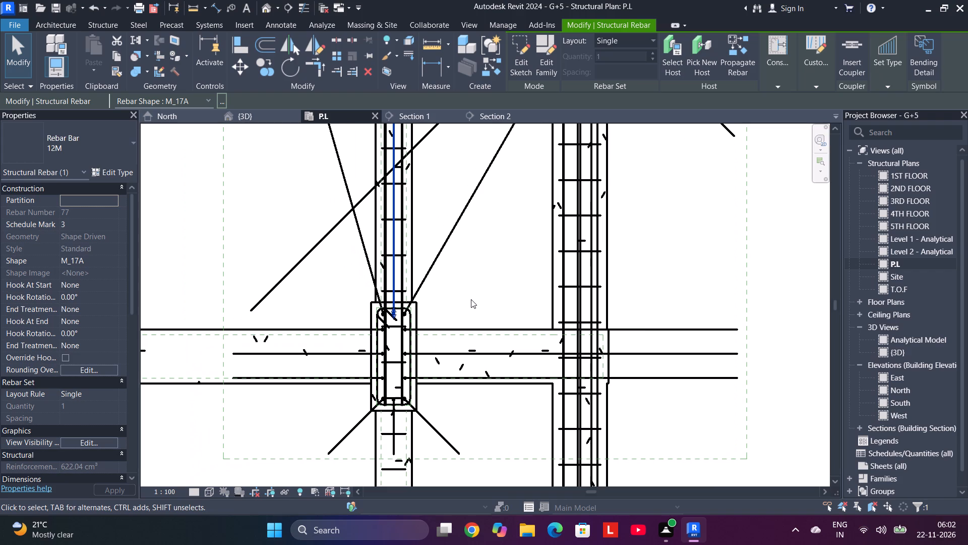
key(grave)
key(Escape)
key(Escape)
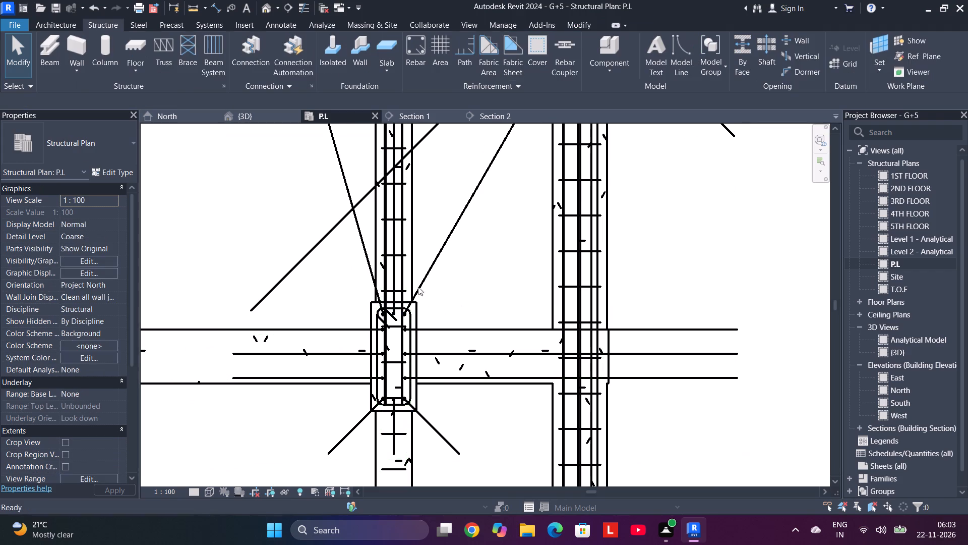
click(390, 274)
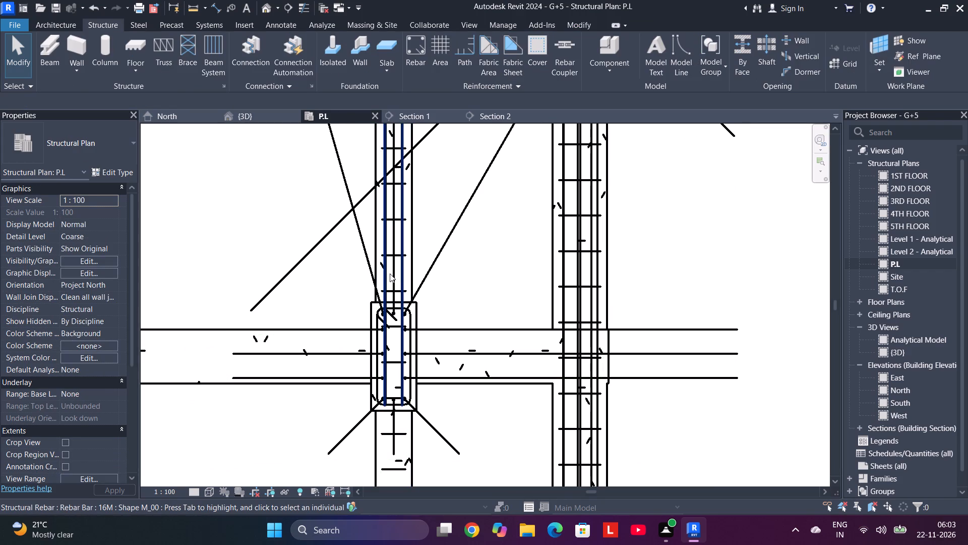
click(492, 259)
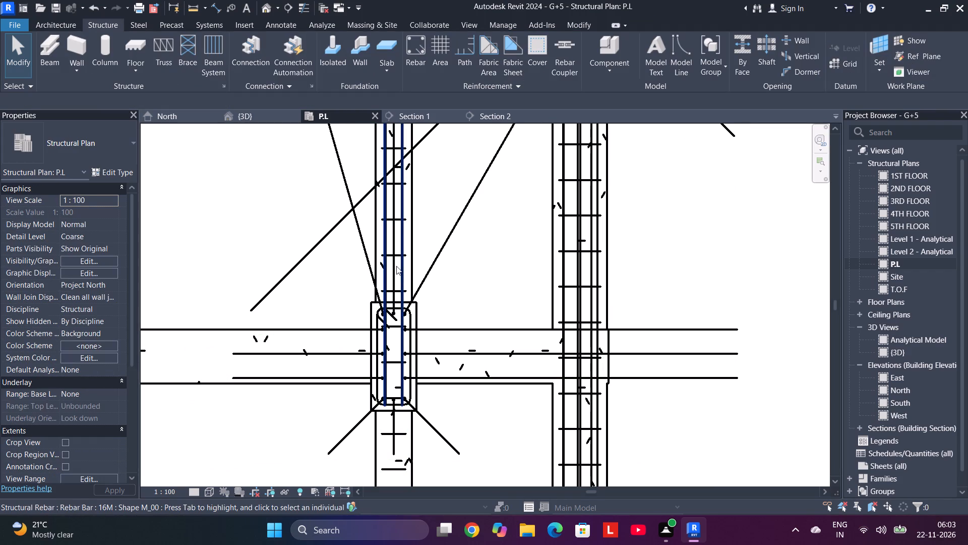
click(392, 266)
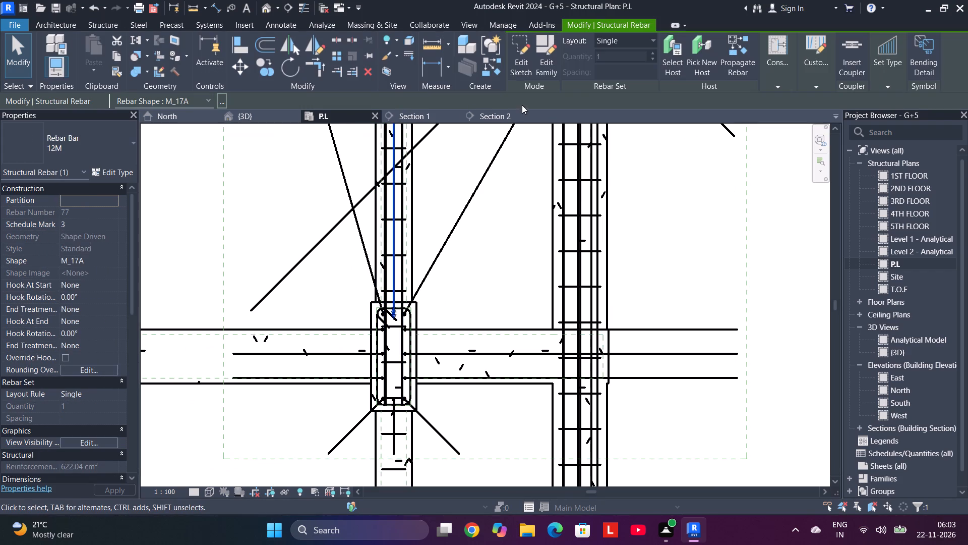
click(509, 117)
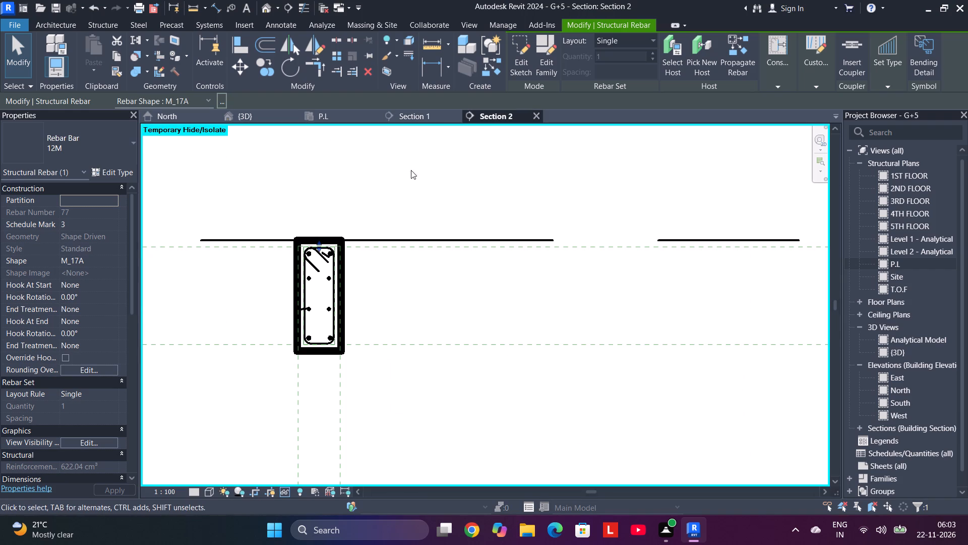
scroll(314, 243, up, 9)
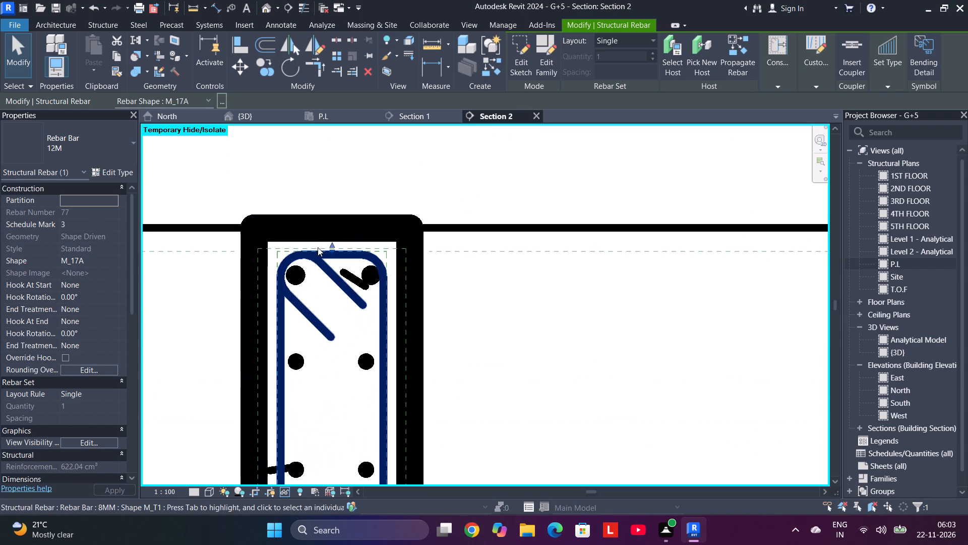
click(411, 118)
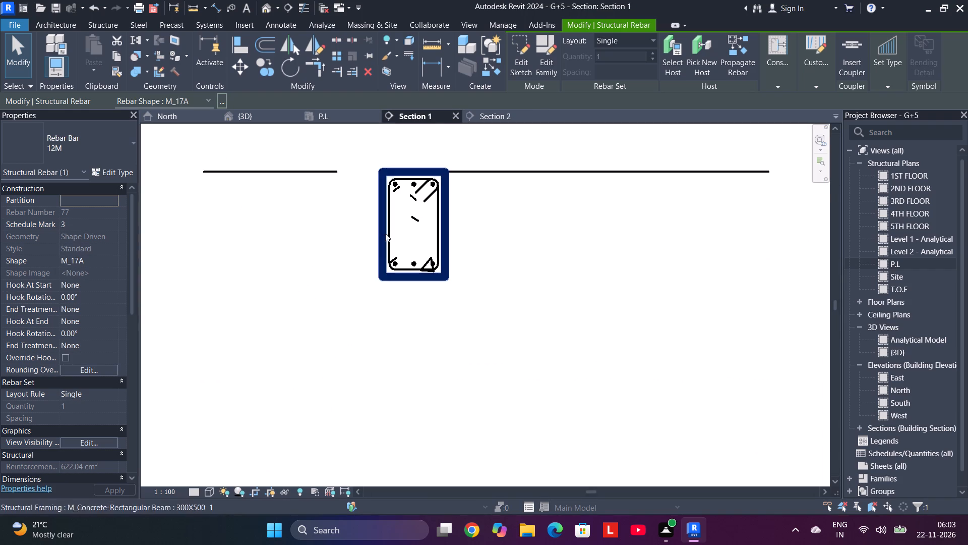
click(345, 116)
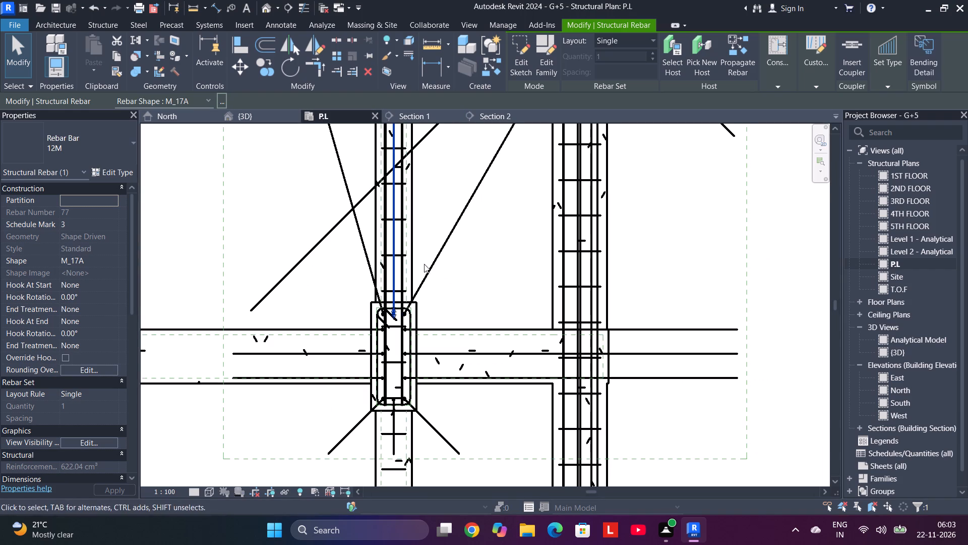
click(486, 272)
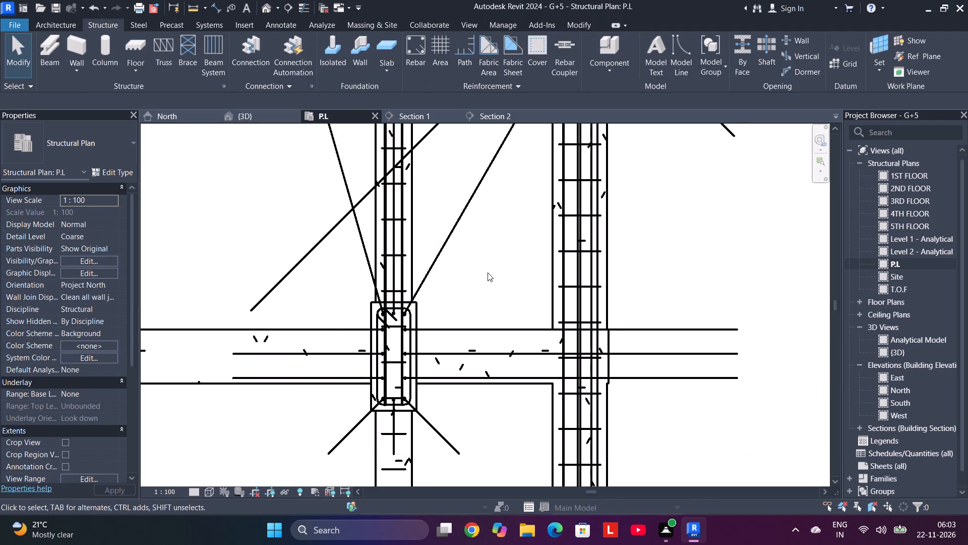
Select the narrow beam's bottom 16M bar pair in Section 2 and extend its upper end to the top perimeter beam in the P.L plan.
scroll(488, 272, down, 4)
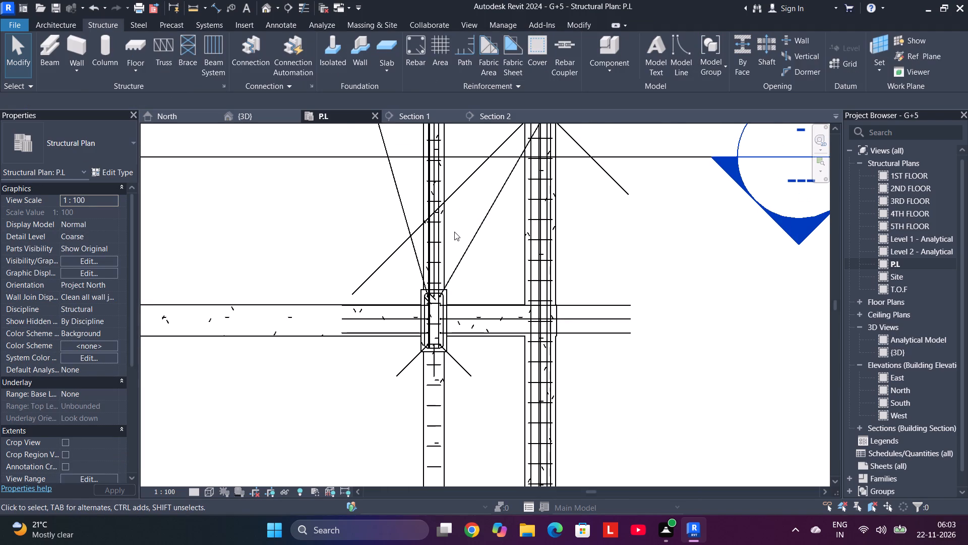
drag(455, 232, 421, 249)
click(493, 114)
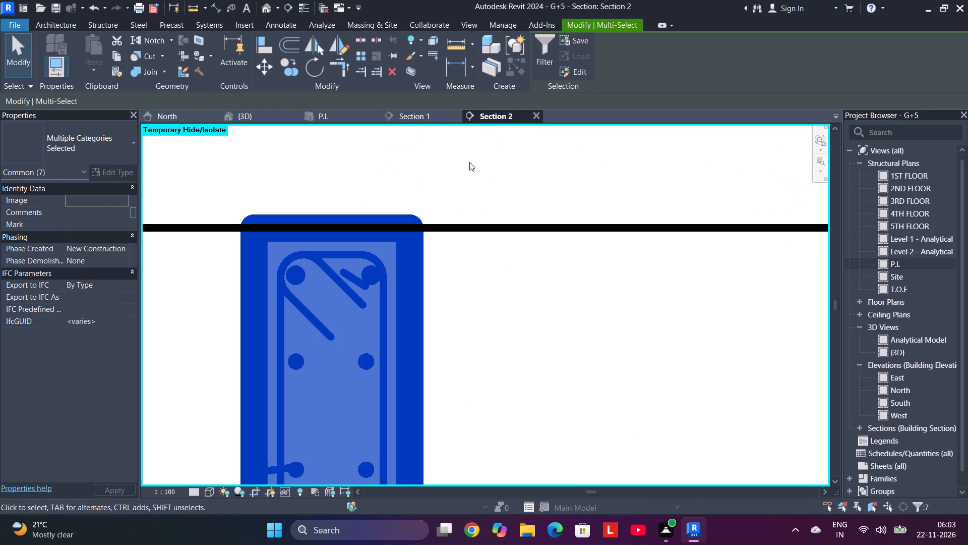
middle_drag(446, 345, 521, 204)
scroll(513, 248, down, 5)
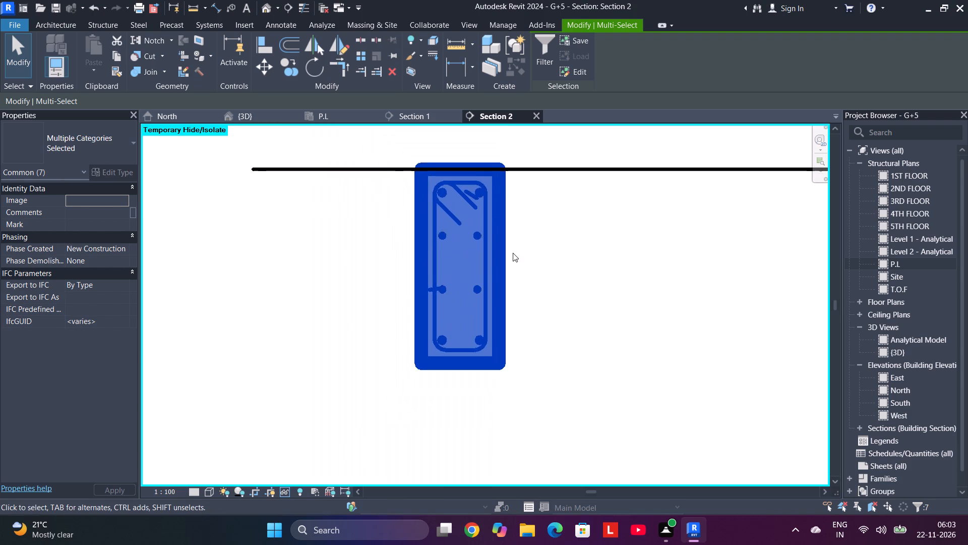
scroll(513, 253, down, 3)
click(538, 245)
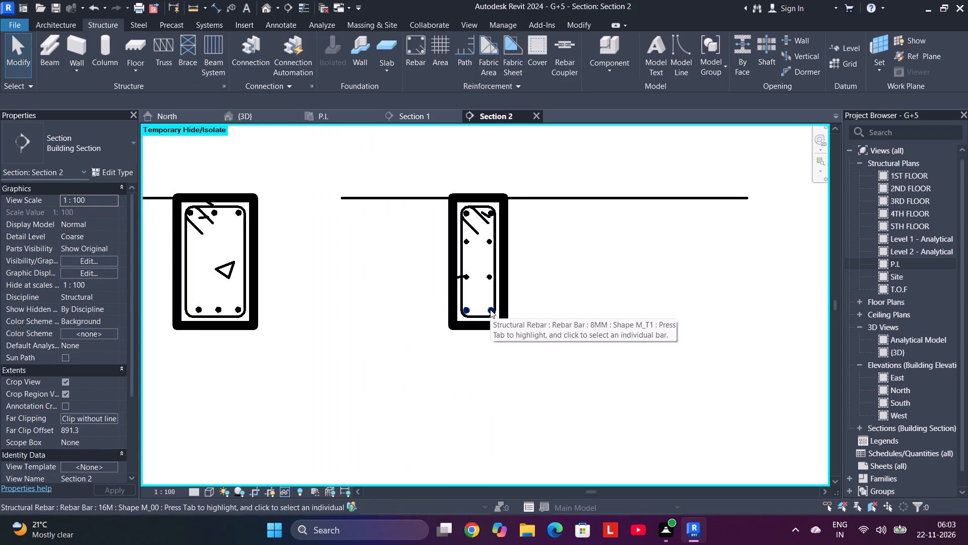
click(490, 309)
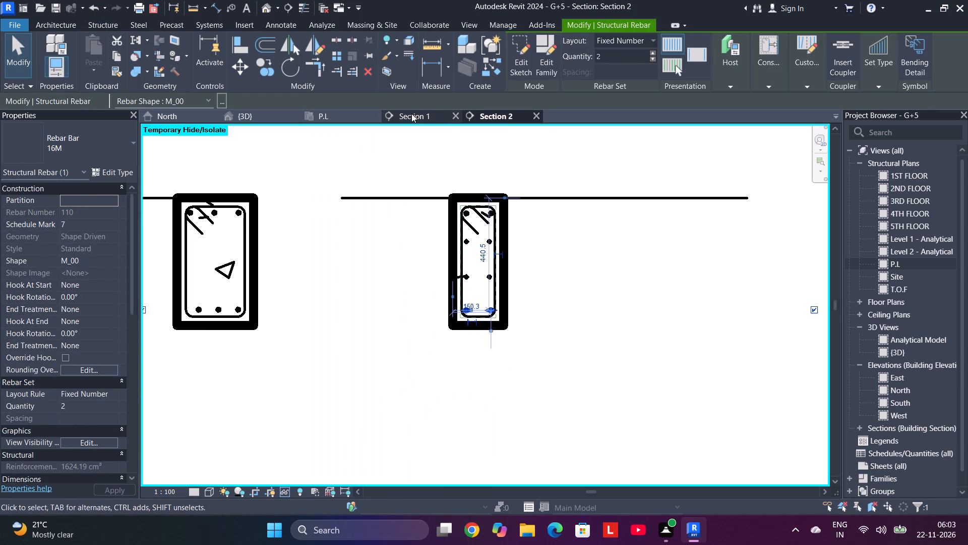
click(411, 114)
click(338, 118)
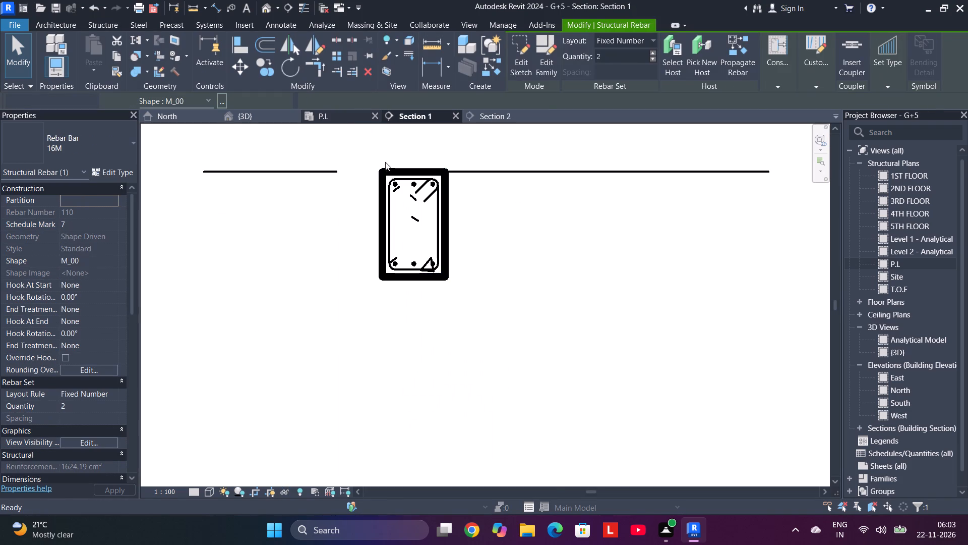
middle_drag(491, 236, 492, 370)
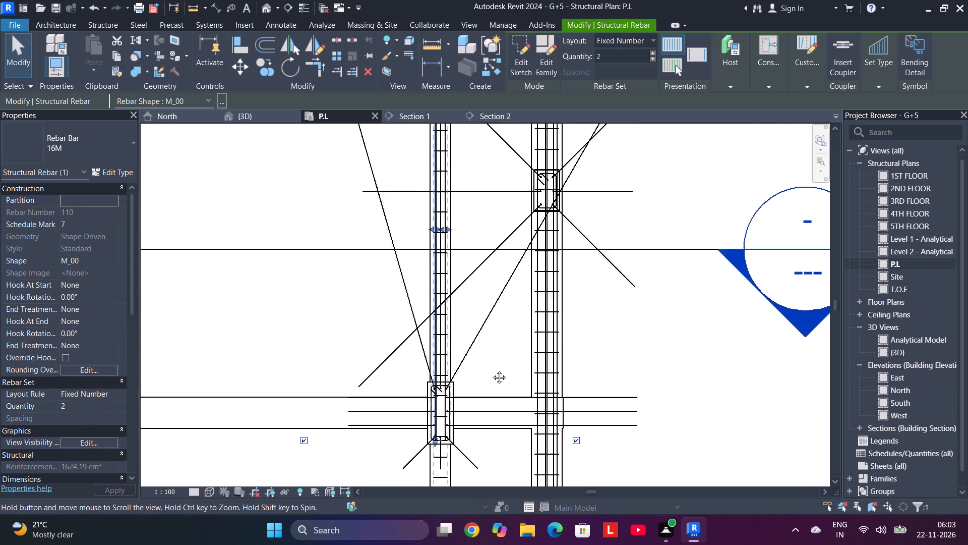
middle_drag(492, 370, 488, 415)
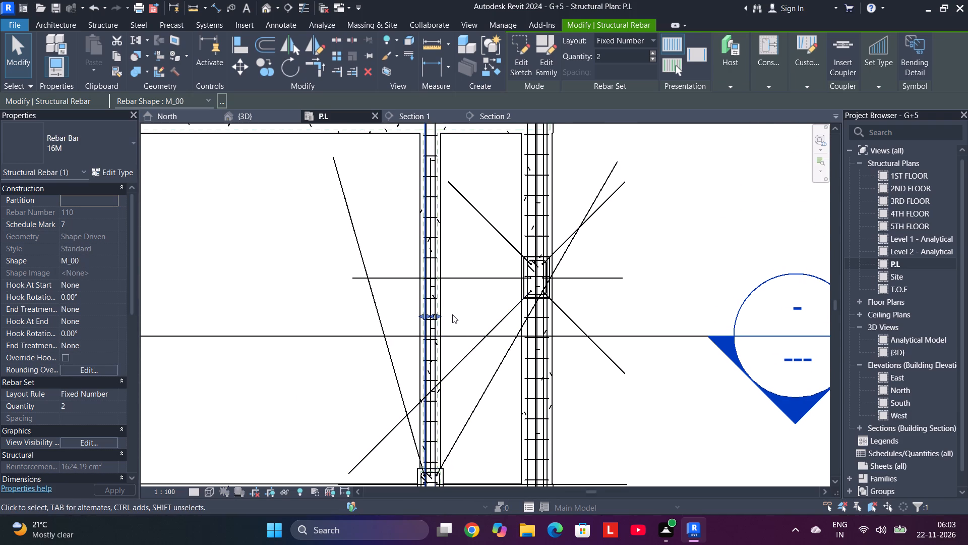
scroll(452, 314, up, 11)
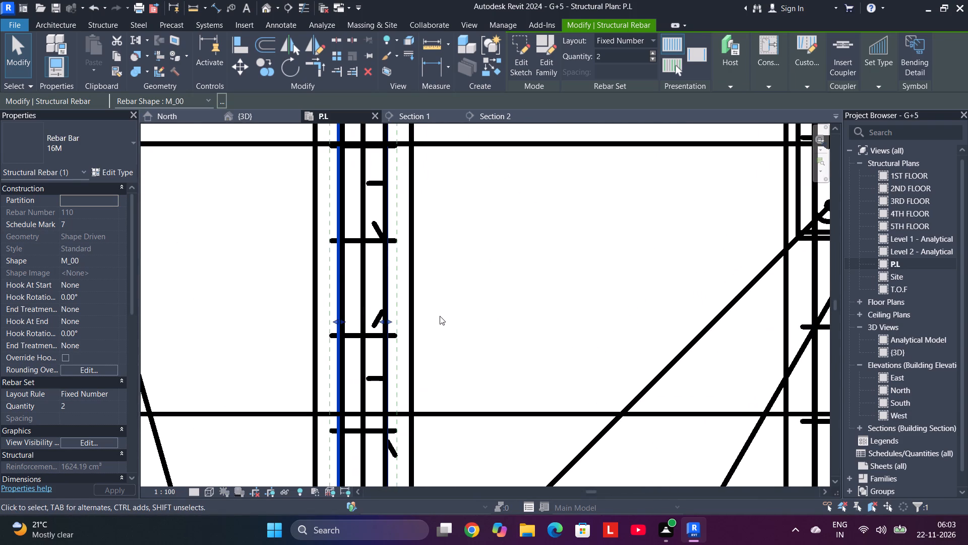
scroll(440, 316, down, 4)
scroll(378, 299, up, 6)
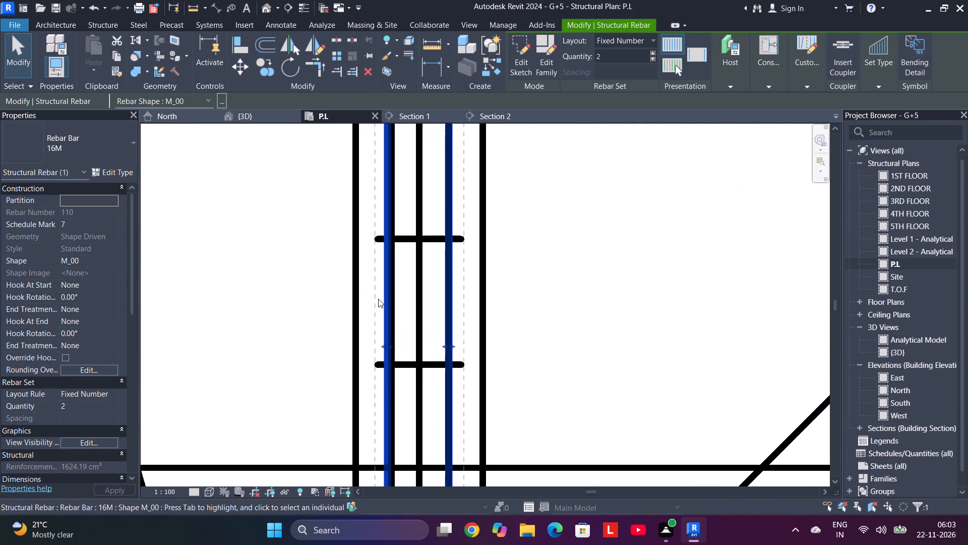
scroll(410, 290, up, 6)
scroll(410, 290, down, 18)
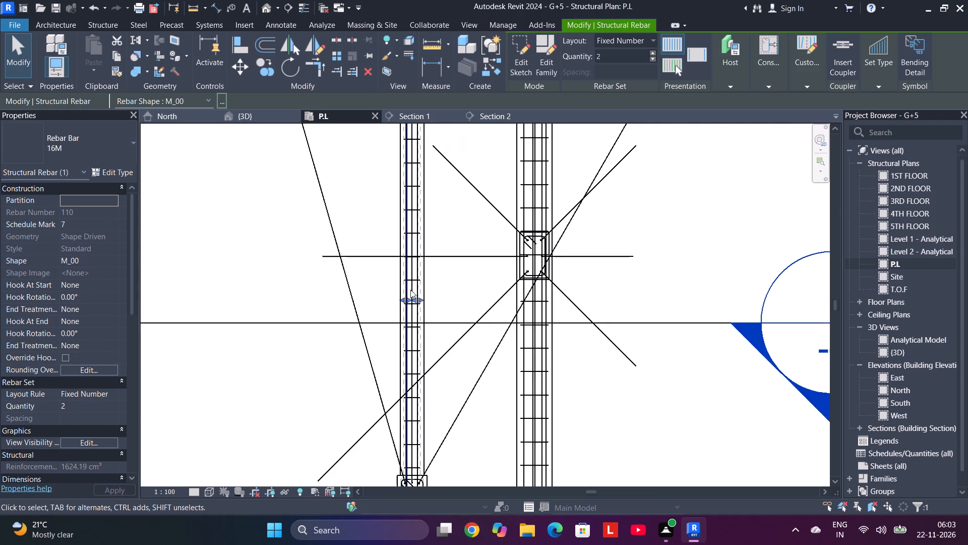
scroll(410, 290, down, 5)
middle_drag(446, 151, 416, 367)
drag(378, 386, 420, 192)
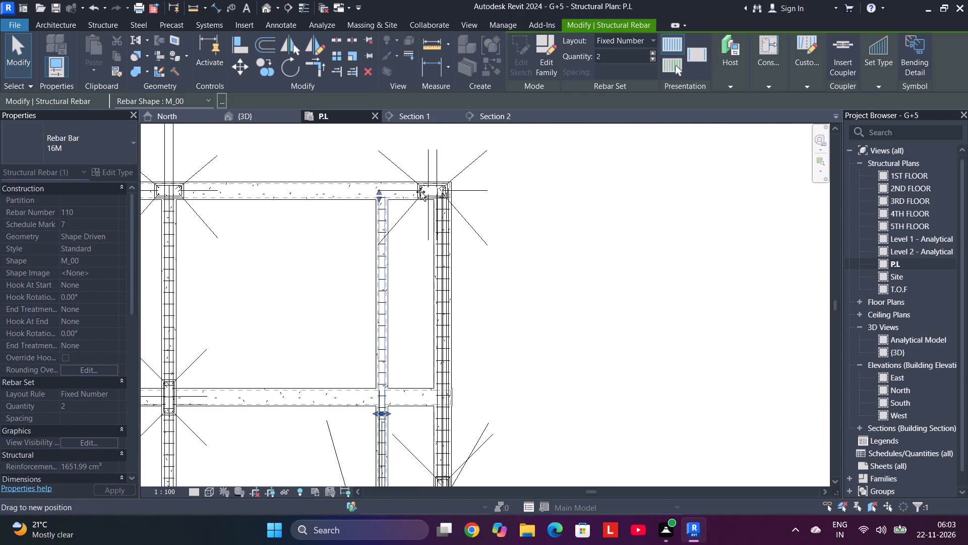
drag(420, 192, 421, 185)
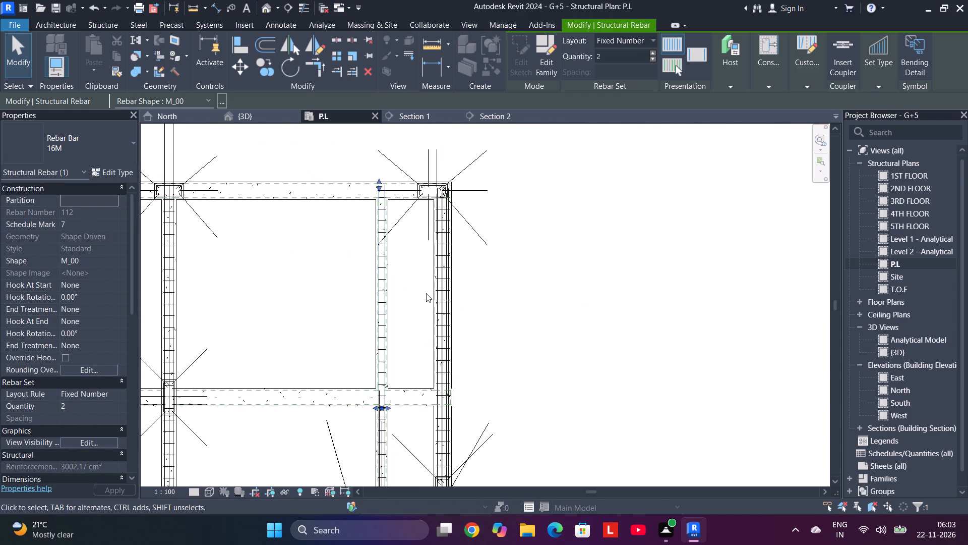
Extend the lower end of the bottom 16M bar pair past the middle column to the column at the beam's bottom end.
scroll(422, 333, down, 1)
middle_drag(416, 362, 427, 127)
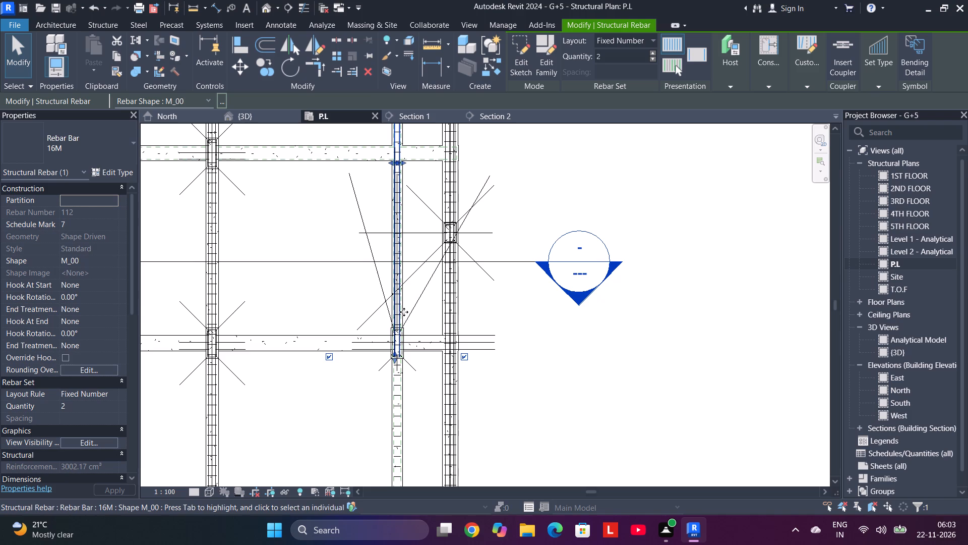
middle_drag(404, 312, 412, 238)
middle_drag(419, 334, 424, 312)
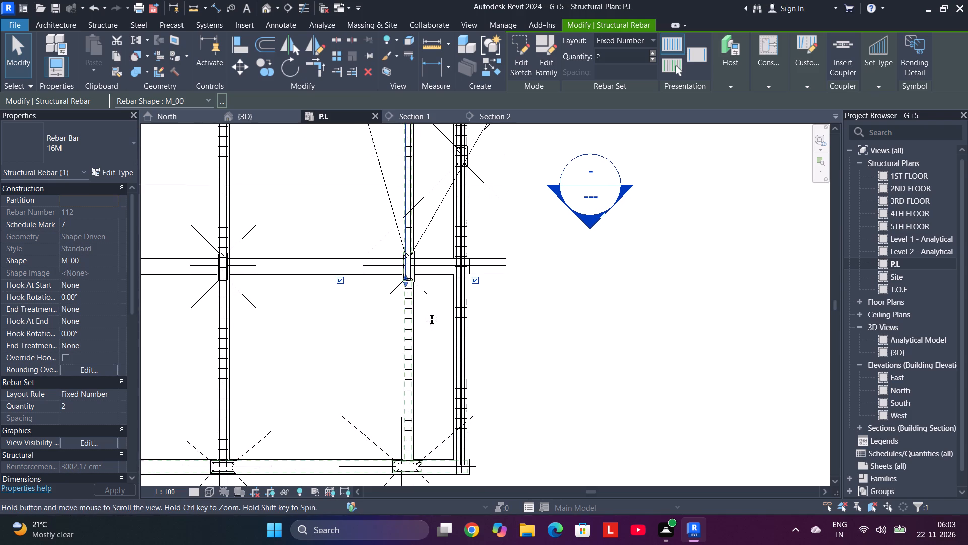
middle_drag(424, 312, 434, 277)
drag(414, 229, 421, 401)
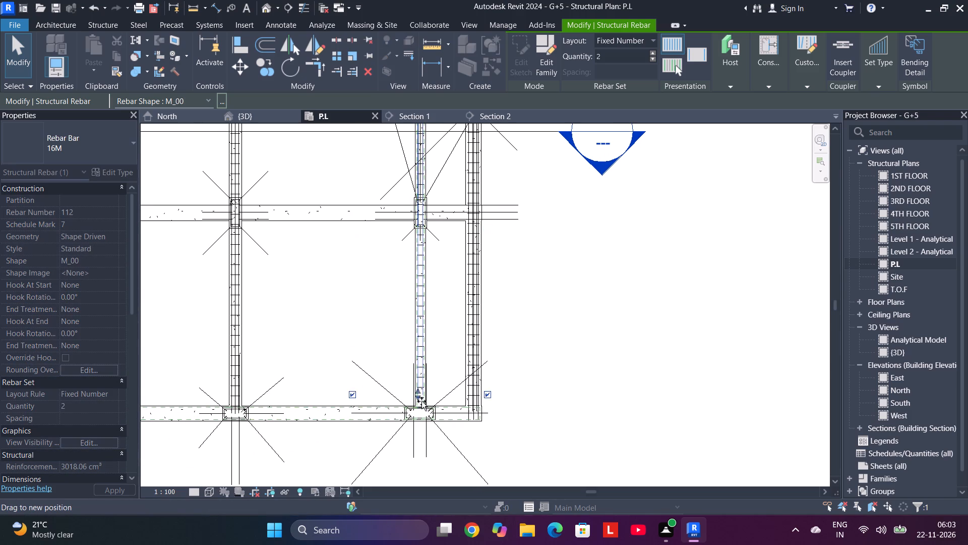
drag(421, 401, 423, 412)
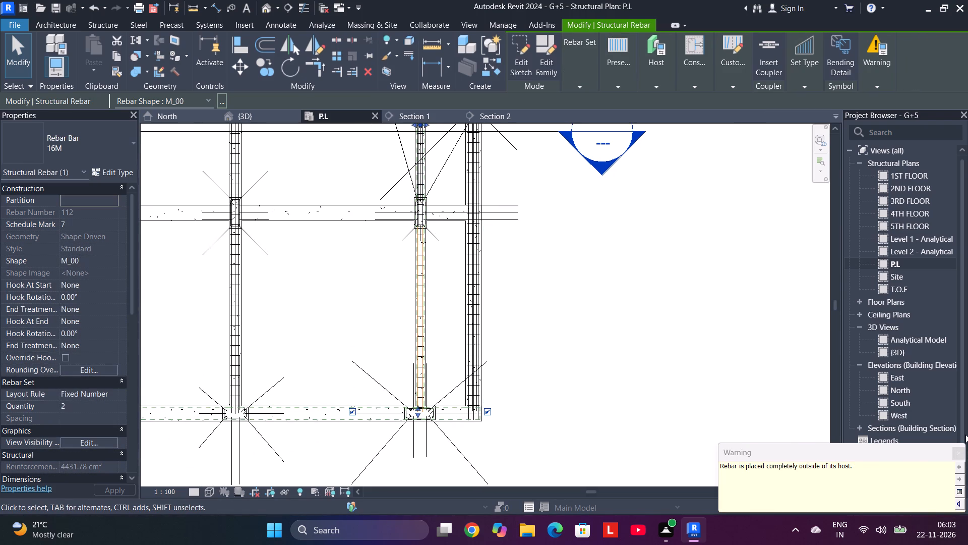
click(963, 450)
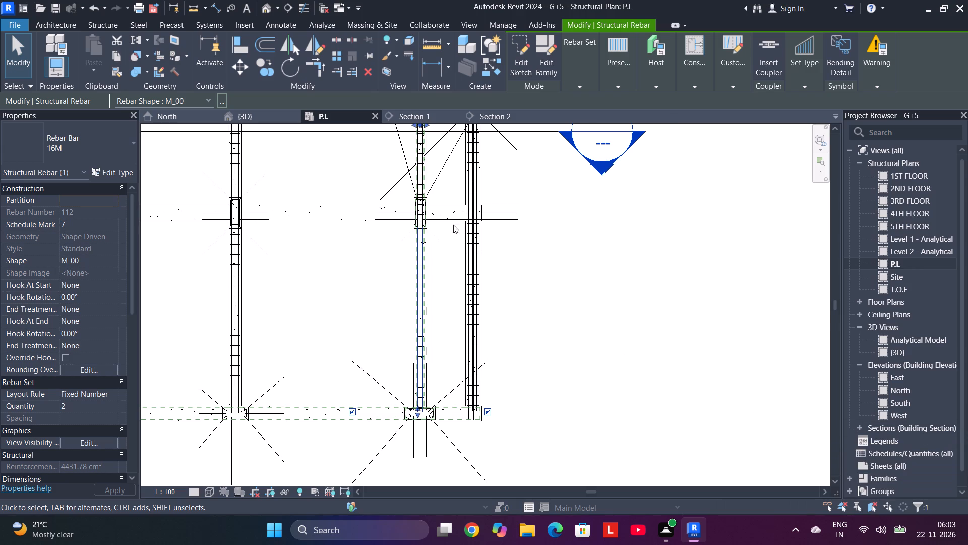
Select the narrow beam's left-face 12M bar pair in Section 2 and extend its upper end to the top perimeter beam in the P.L plan.
scroll(445, 202, up, 5)
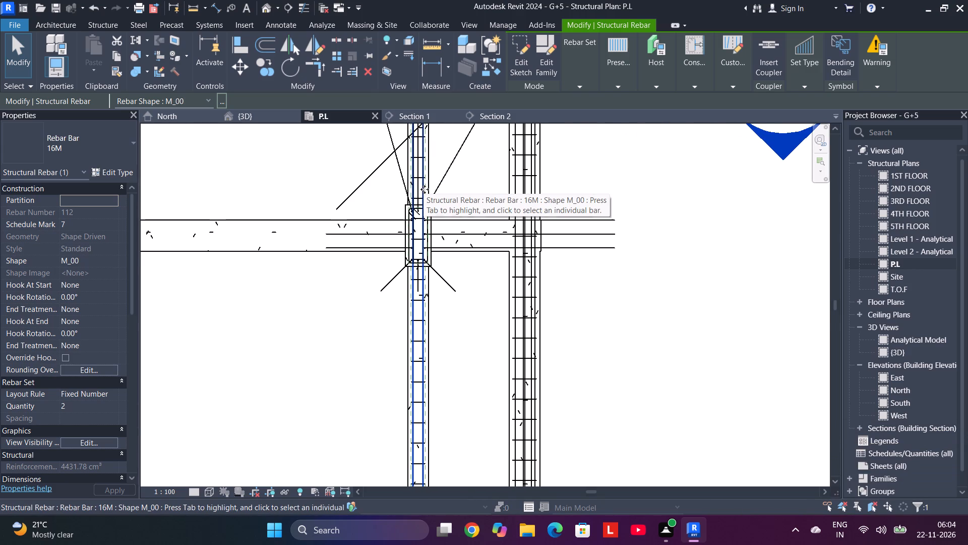
click(503, 119)
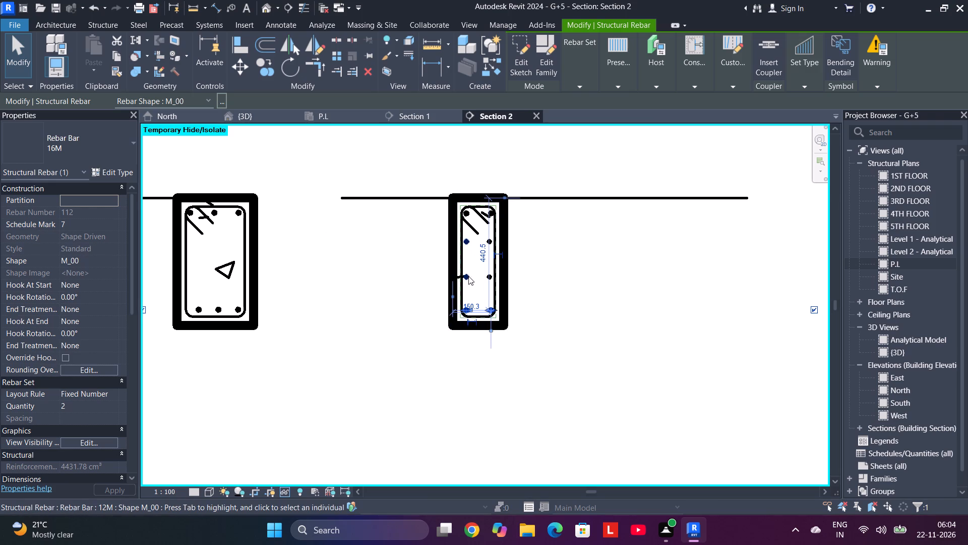
click(468, 280)
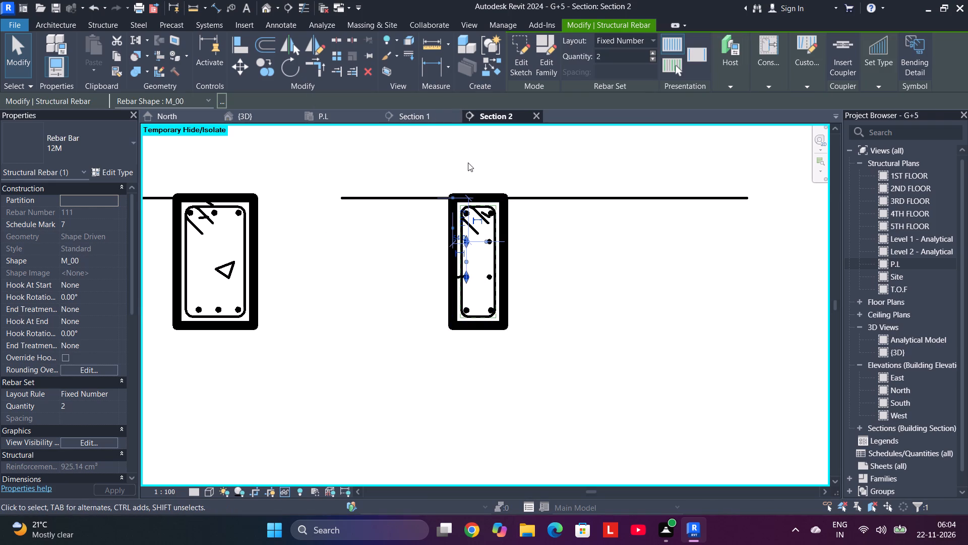
click(416, 111)
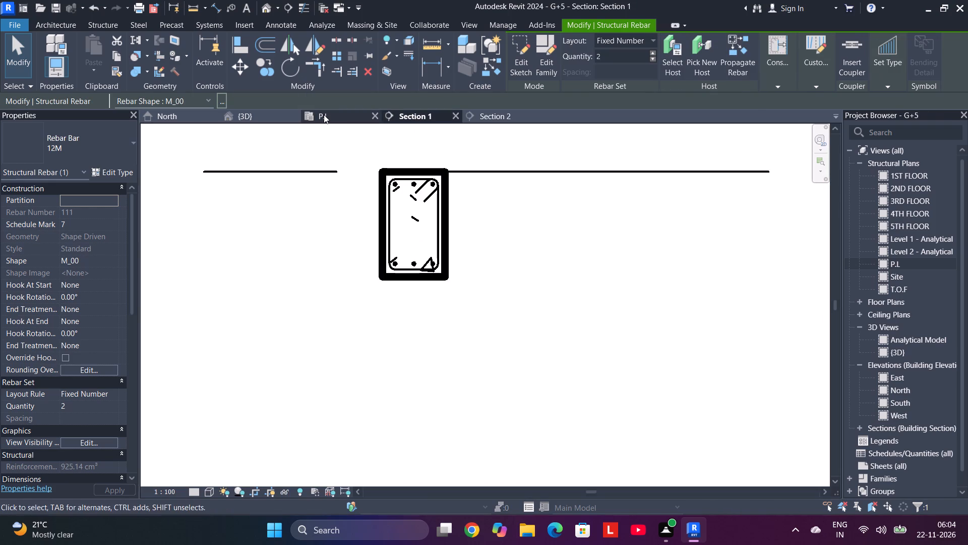
click(324, 115)
scroll(433, 303, down, 9)
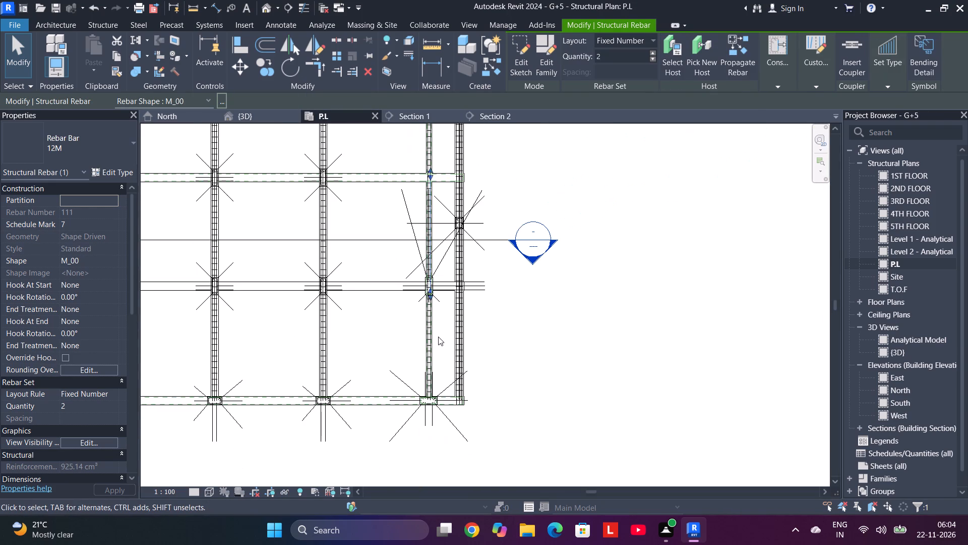
middle_drag(441, 330, 423, 472)
scroll(426, 323, up, 2)
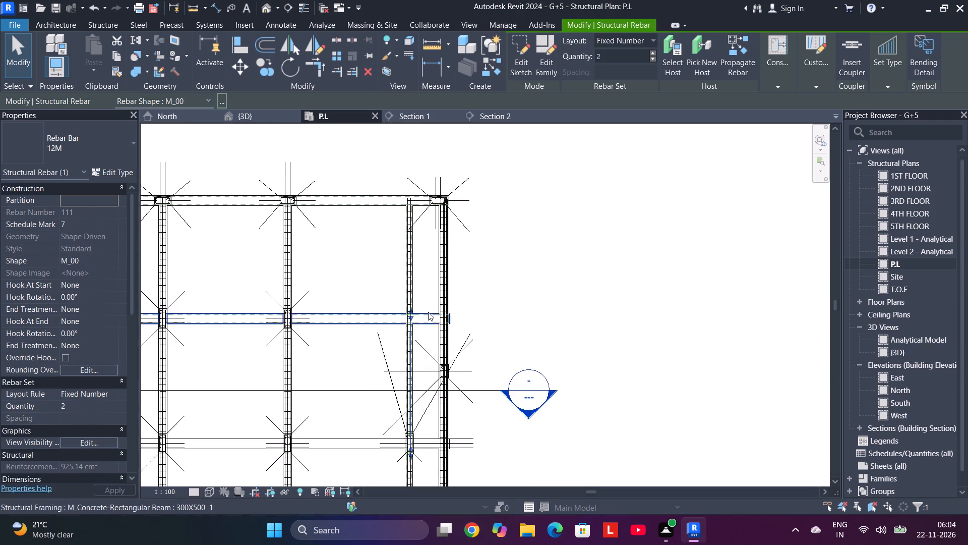
scroll(428, 312, up, 2)
scroll(434, 358, down, 2)
drag(409, 323, 411, 275)
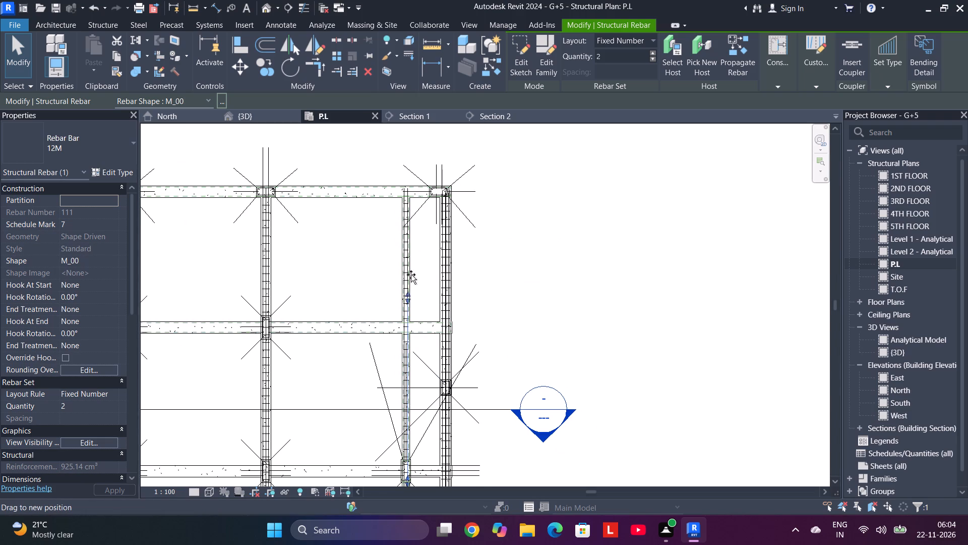
drag(411, 275, 421, 192)
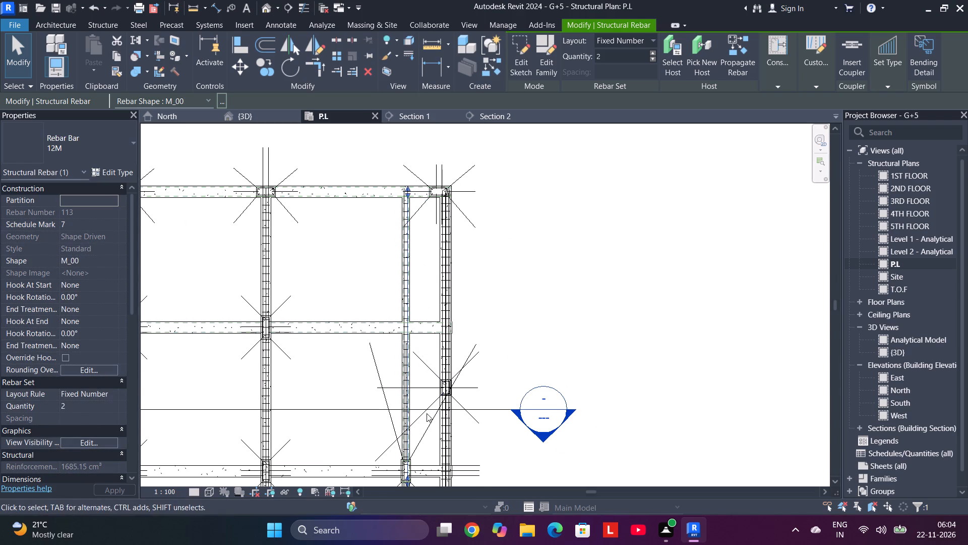
Extend the lower end of the left-face 12M bar pair past the middle column to the column at the beam's bottom end.
middle_drag(427, 416, 441, 128)
drag(425, 198, 447, 334)
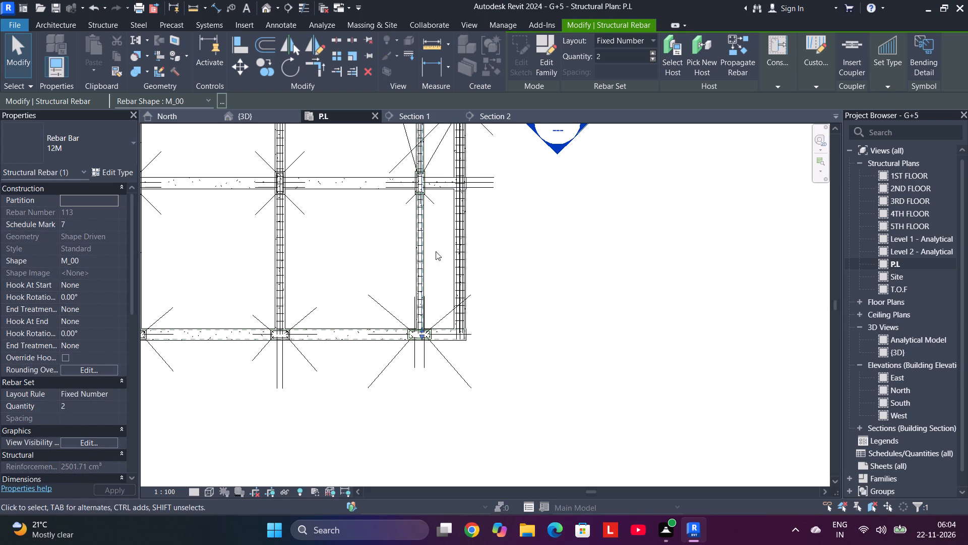
Select the narrow beam's right-face 12M bar pair in Section 2 and extend its upper end to the top perimeter beam in the P.L plan.
middle_drag(433, 234, 438, 354)
click(483, 118)
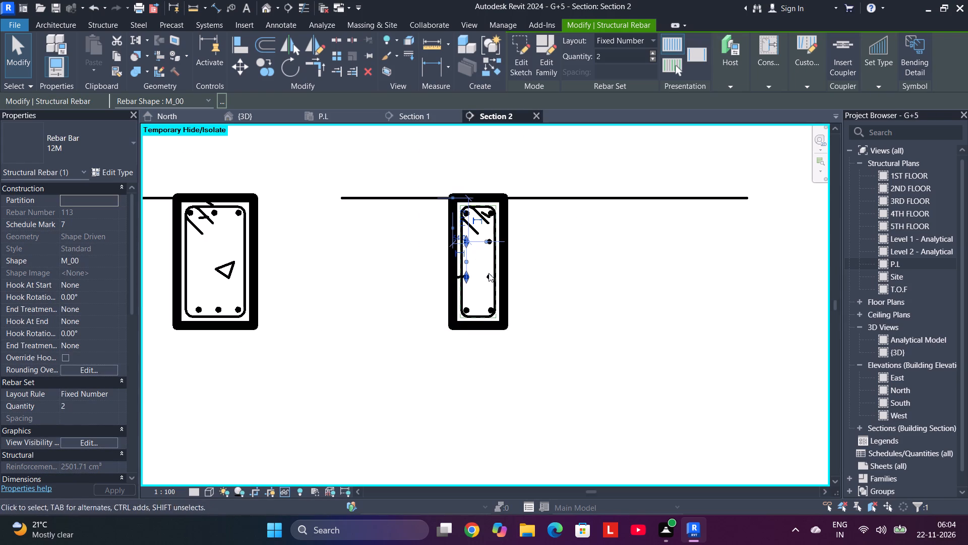
click(490, 279)
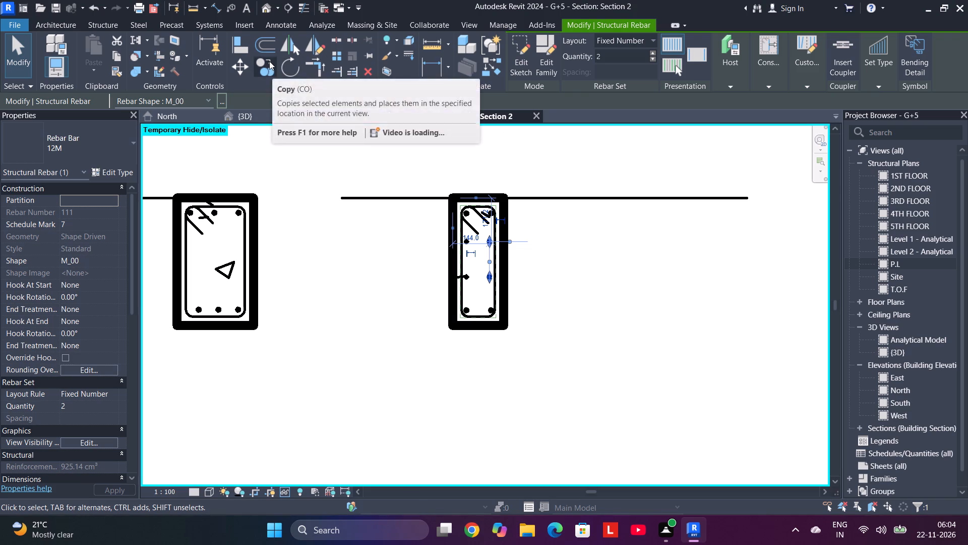
click(363, 116)
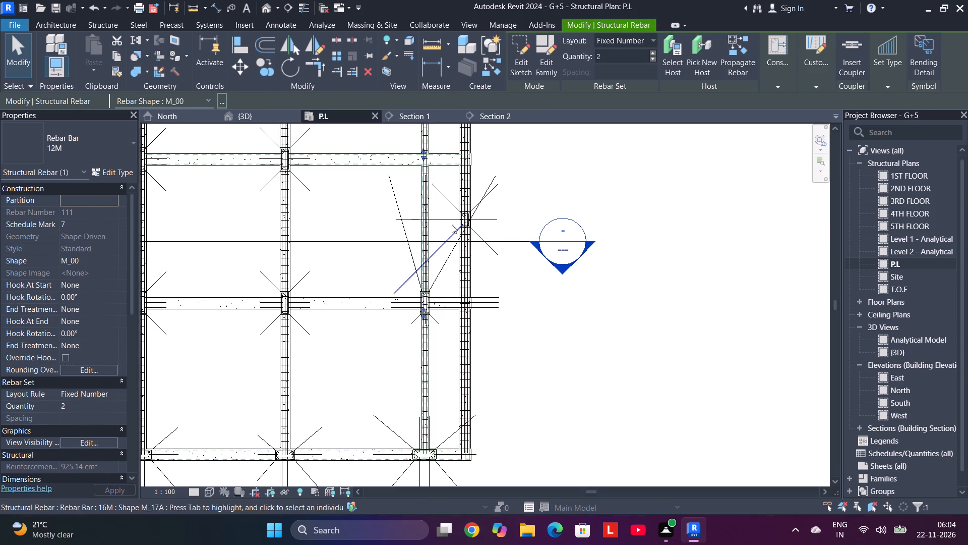
scroll(430, 154, up, 2)
middle_drag(430, 154, 430, 205)
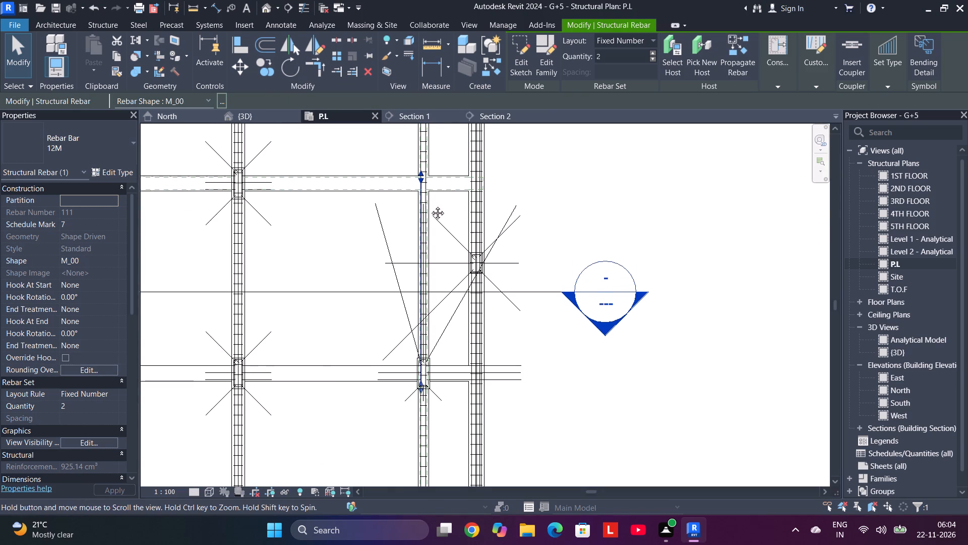
middle_drag(430, 205, 422, 269)
drag(412, 270, 432, 235)
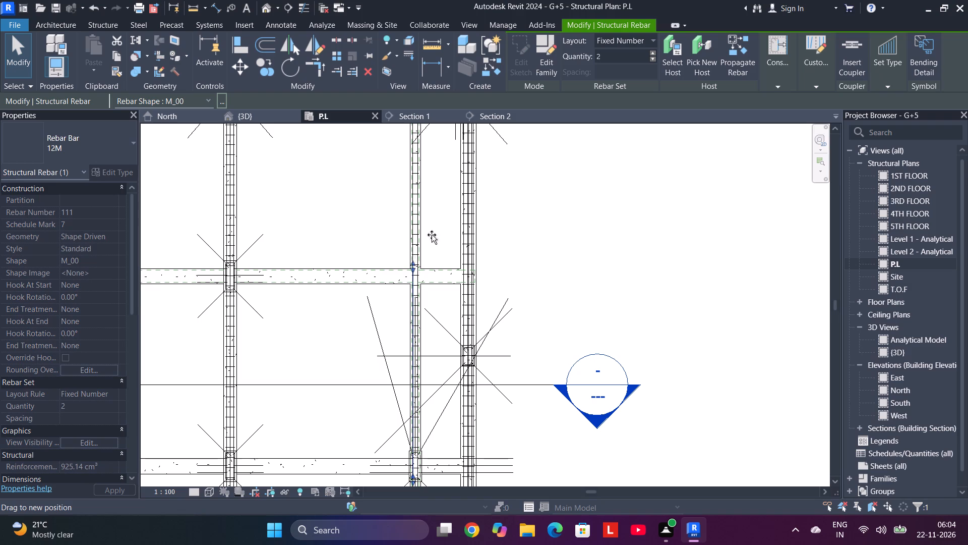
drag(432, 235, 469, 156)
middle_drag(438, 179, 423, 299)
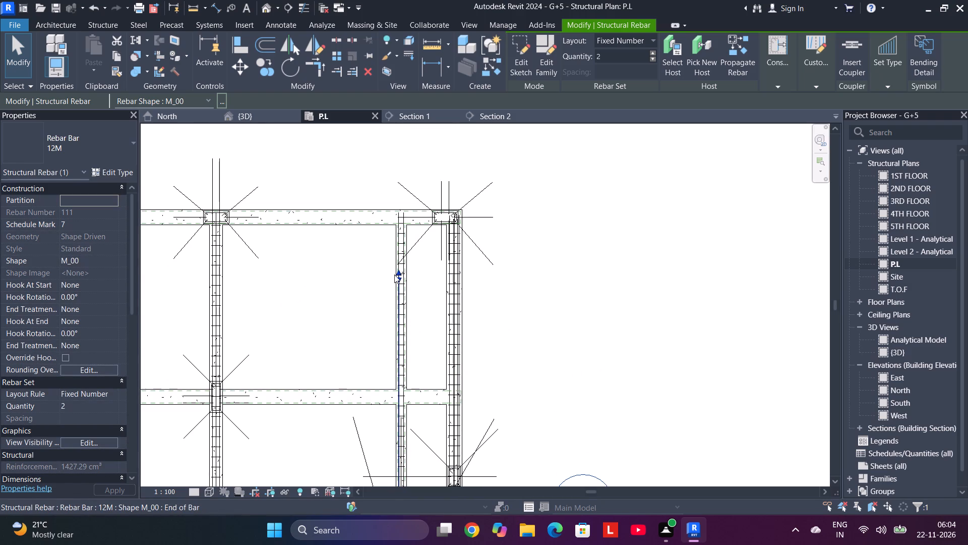
drag(398, 275, 438, 221)
Extend the lower end of the right-face 12M bar pair past the middle column to the column at the beam's bottom end.
middle_drag(407, 338, 413, 305)
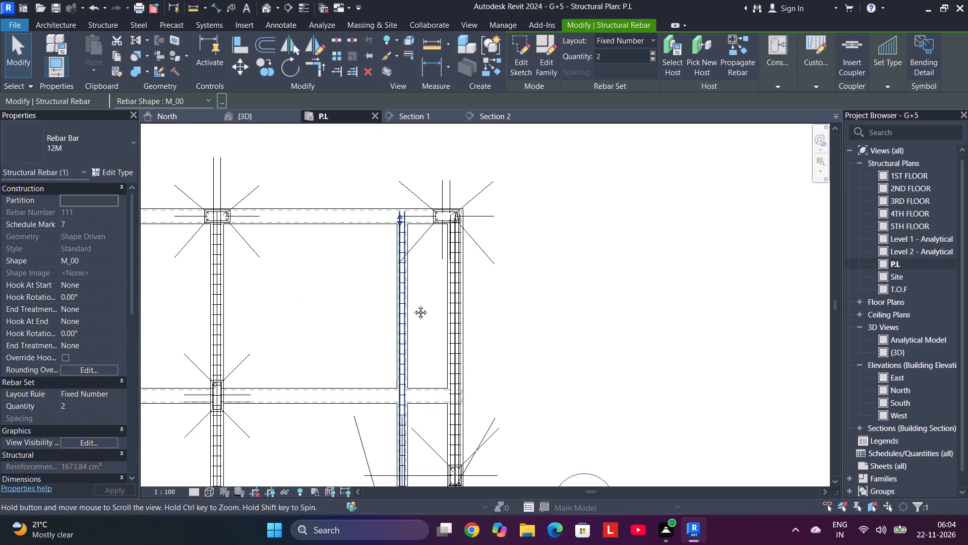
middle_drag(413, 305, 427, 146)
middle_drag(426, 367, 434, 239)
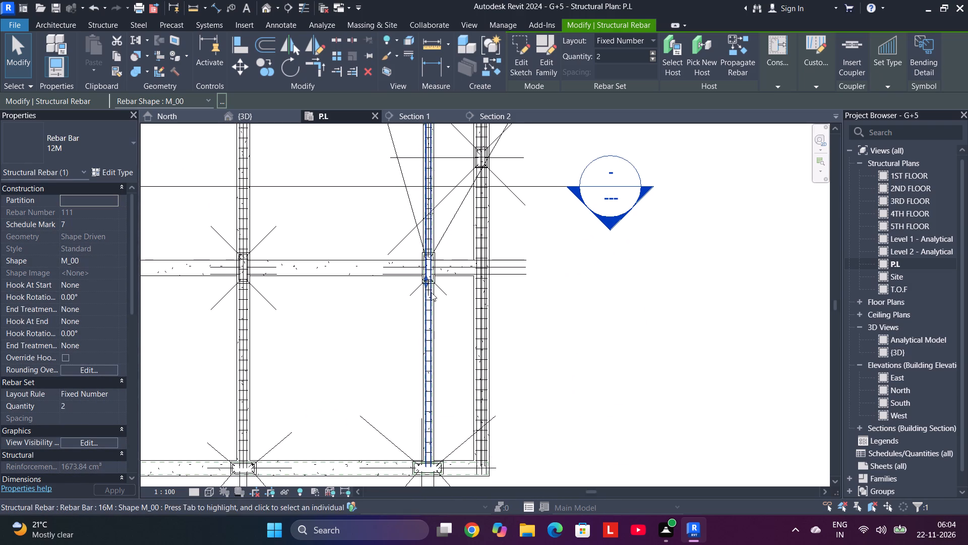
drag(427, 284, 468, 465)
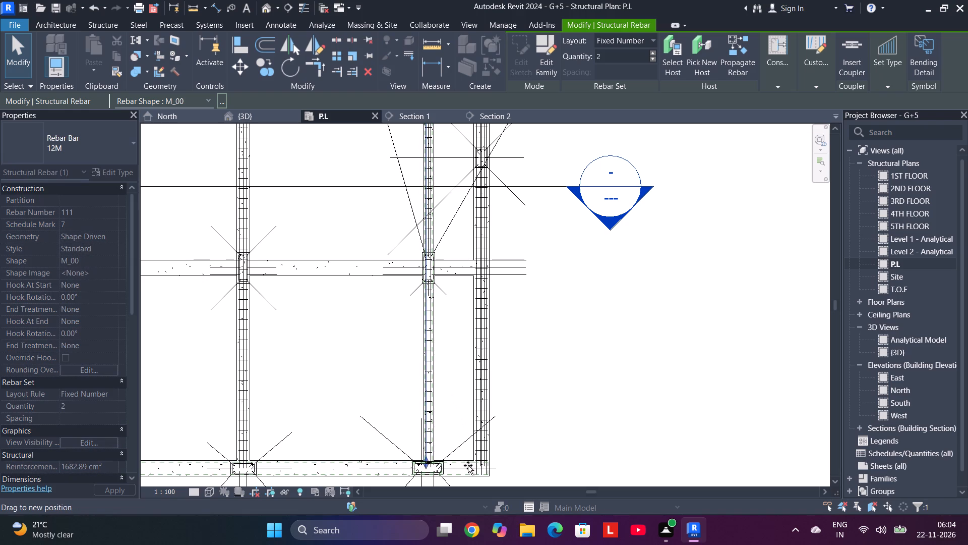
drag(468, 465, 468, 469)
click(450, 357)
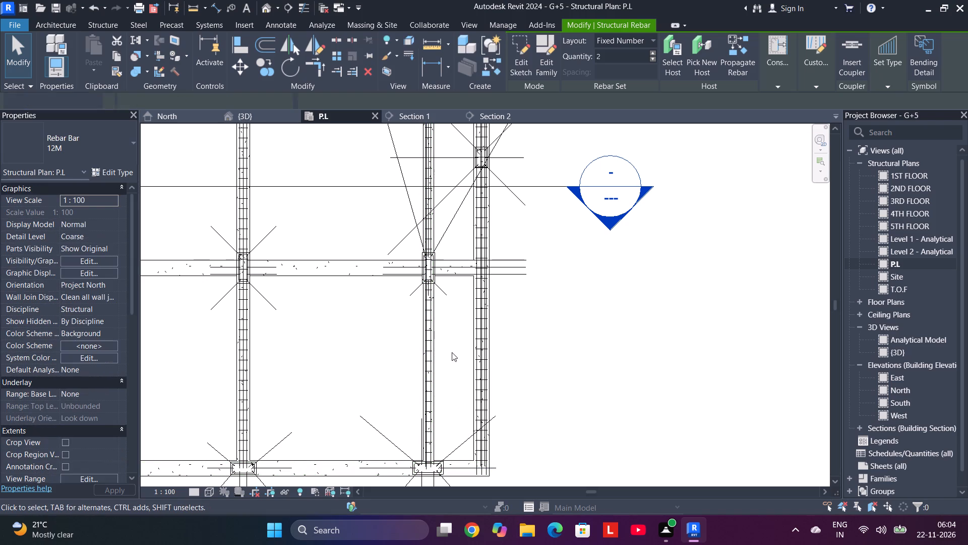
Select the narrow beam's top 16M bar pair in Section 2 and extend it in P.L from the bottom-end column to the top perimeter beam.
click(493, 116)
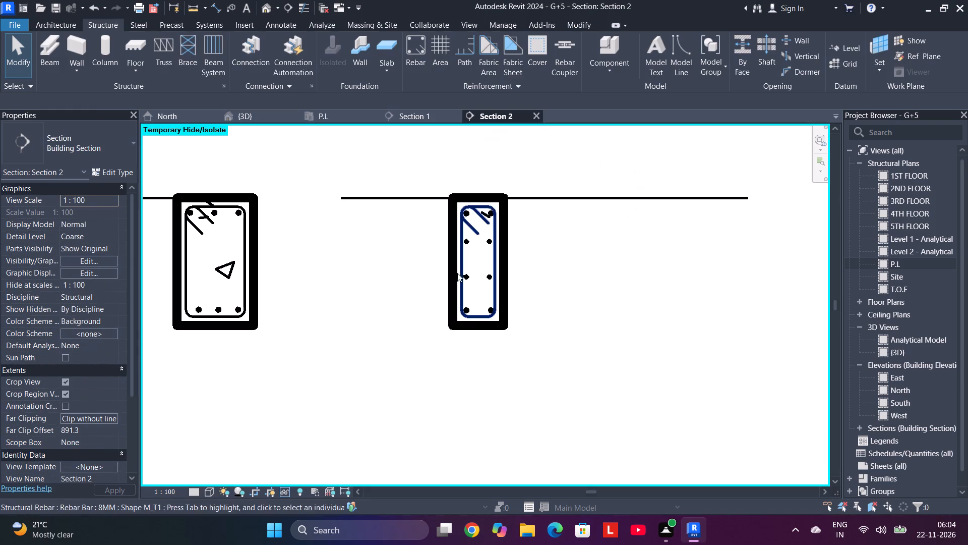
click(467, 213)
click(350, 117)
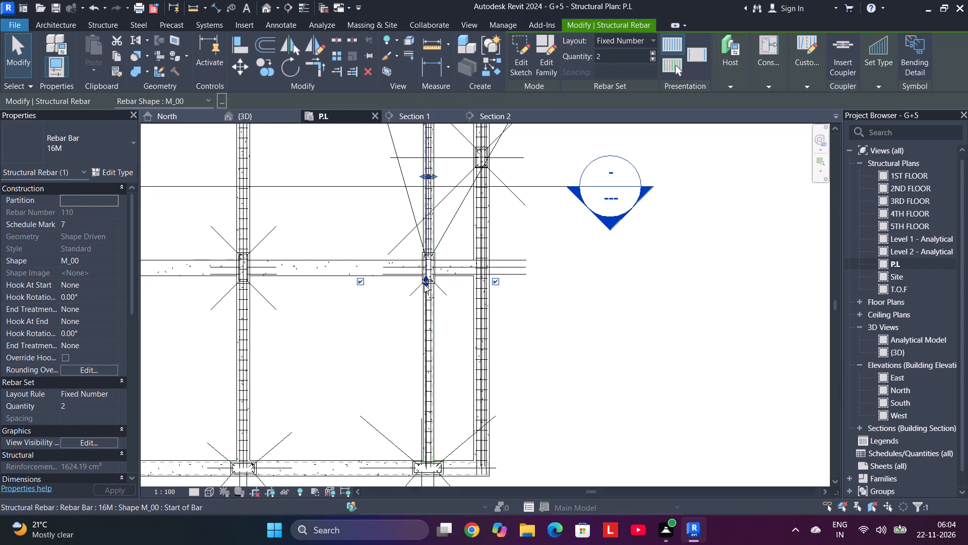
drag(424, 284, 451, 472)
middle_drag(480, 232, 448, 494)
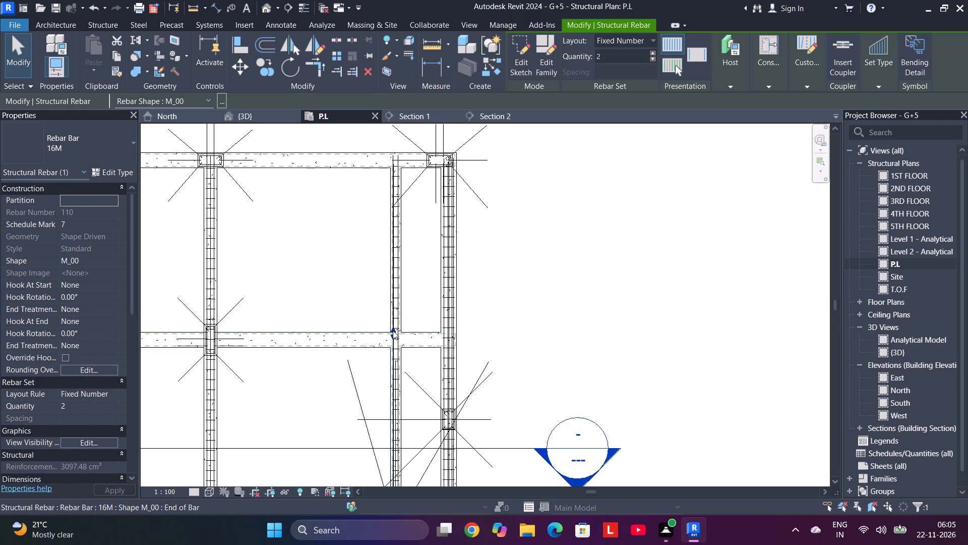
drag(393, 331, 421, 156)
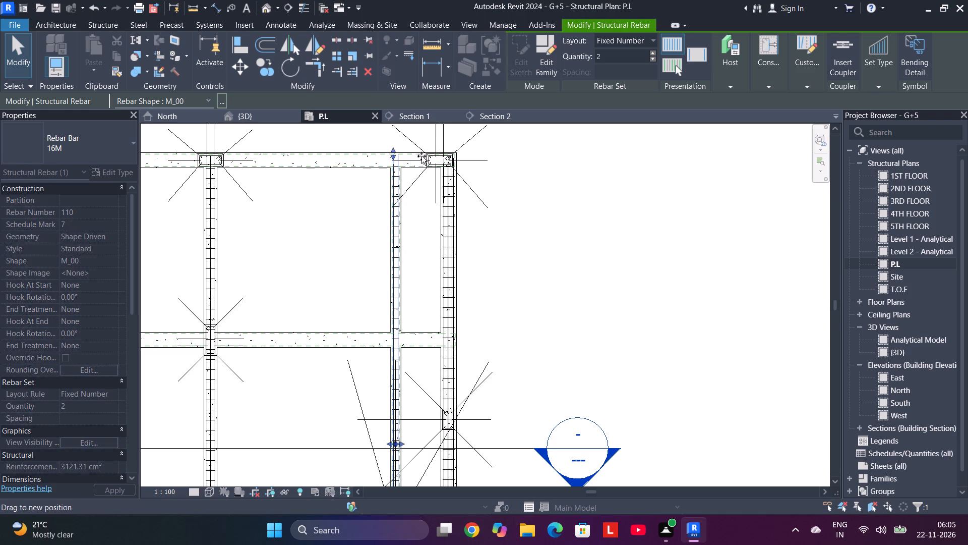
drag(421, 156, 420, 162)
Examine the narrow beam's bars and the single 12M M_17A bar above the middle column in the P.L plan and Section 2.
scroll(401, 234, down, 2)
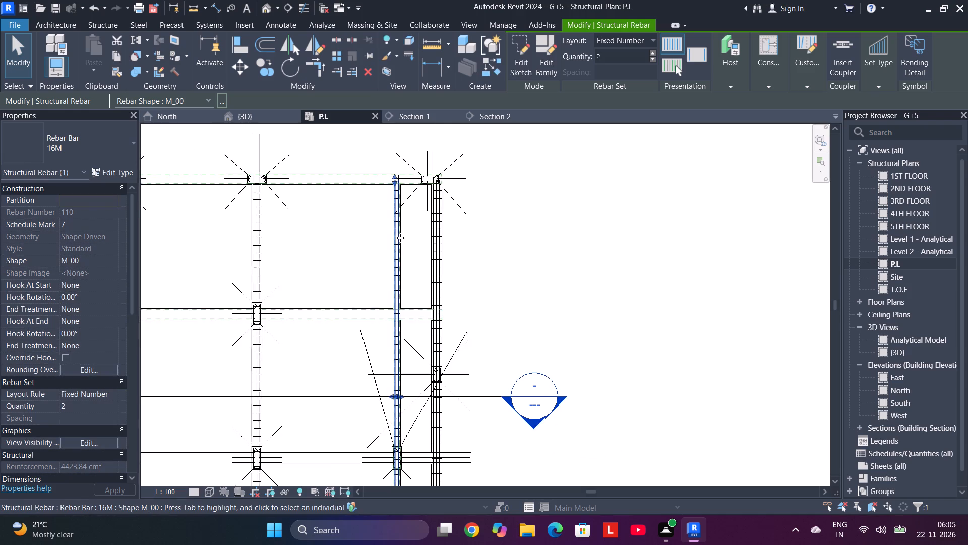
scroll(394, 355, up, 8)
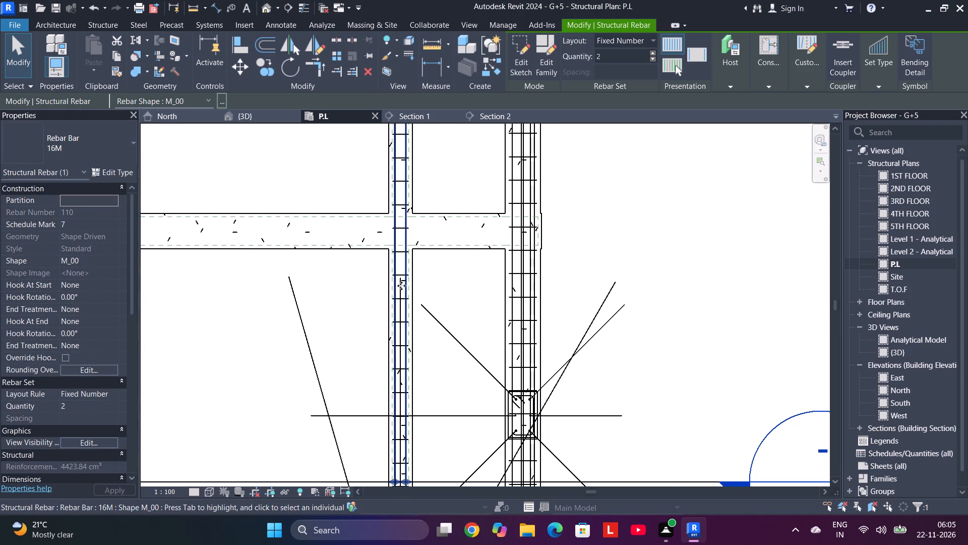
scroll(437, 324, up, 3)
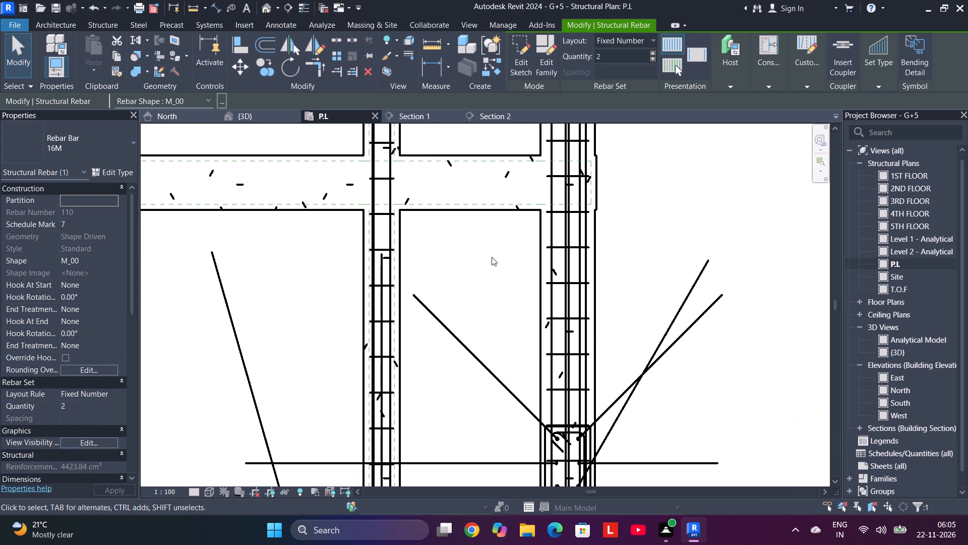
click(492, 257)
click(382, 275)
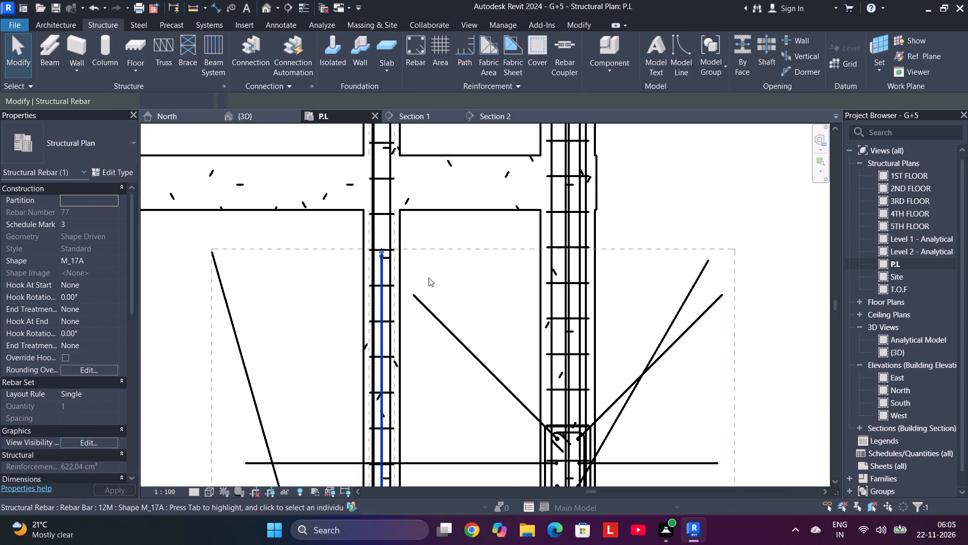
scroll(436, 280, down, 4)
middle_drag(451, 350, 467, 186)
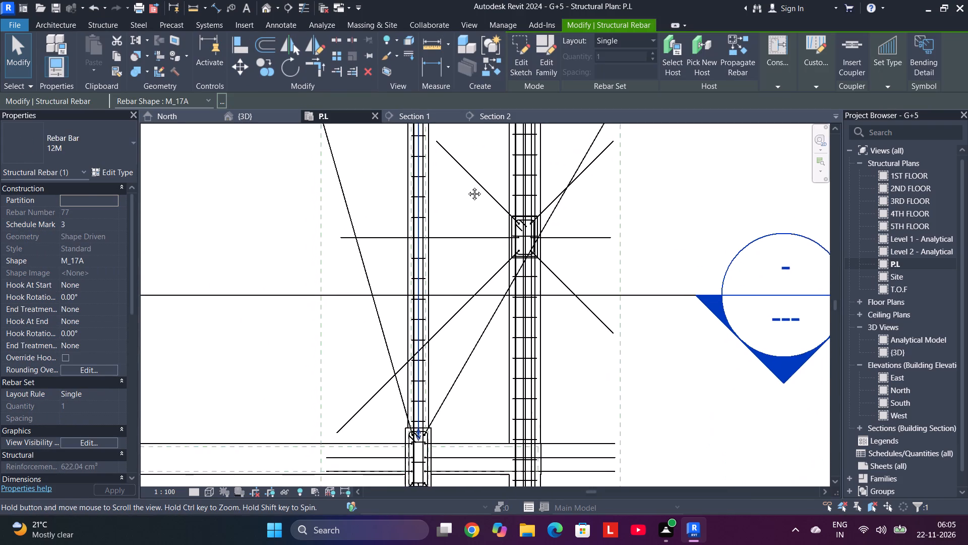
middle_drag(467, 186, 465, 148)
click(674, 370)
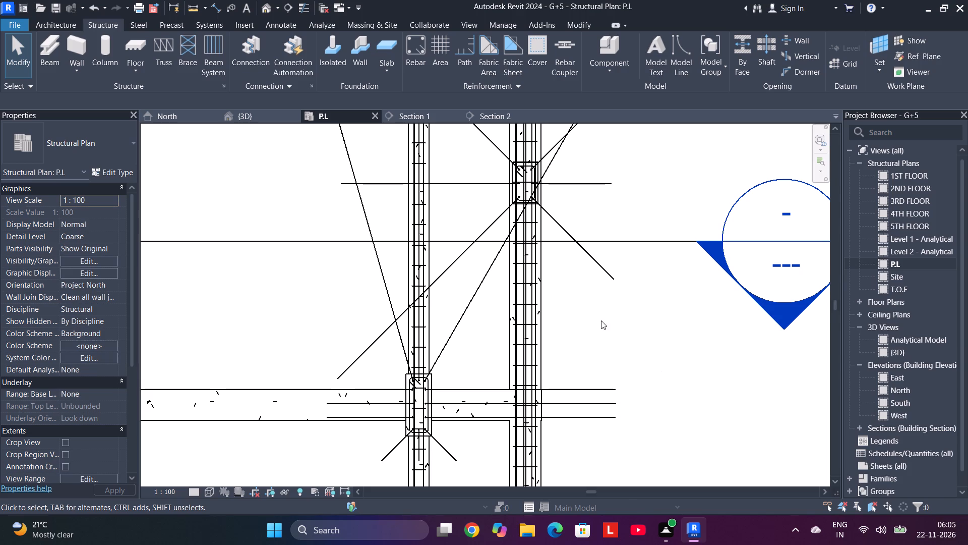
click(507, 119)
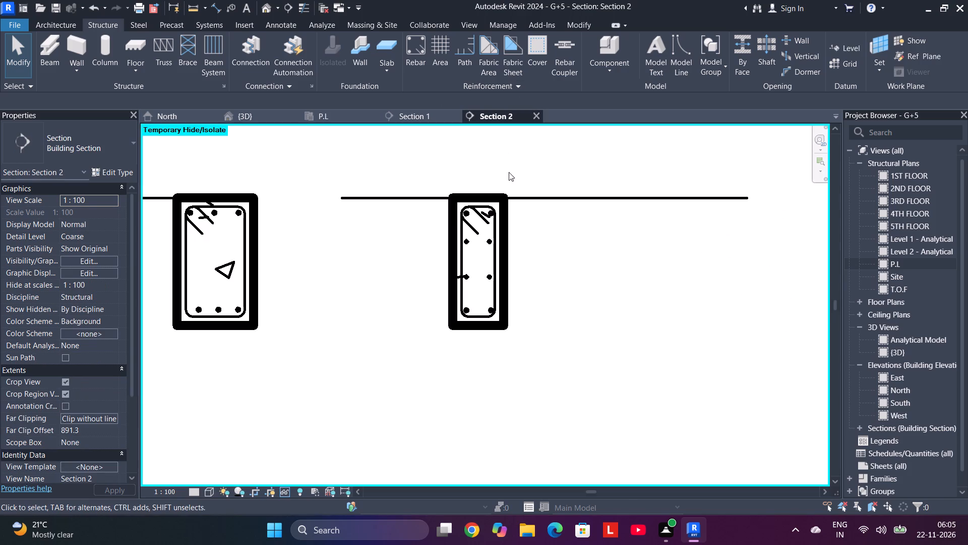
scroll(510, 257, down, 4)
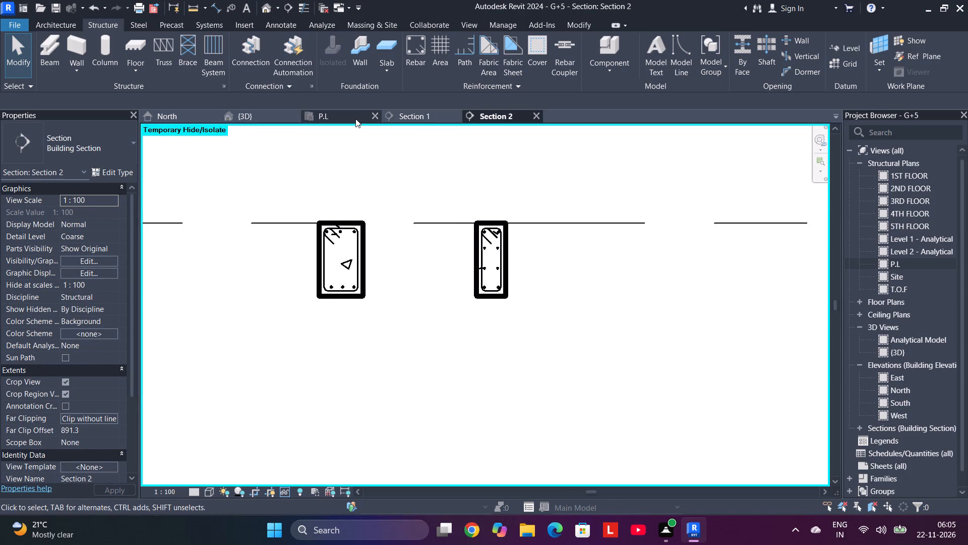
Review the whole P.L plan's beam grid for beams that still need reinforcement.
click(355, 119)
scroll(585, 331, down, 6)
scroll(506, 176, up, 3)
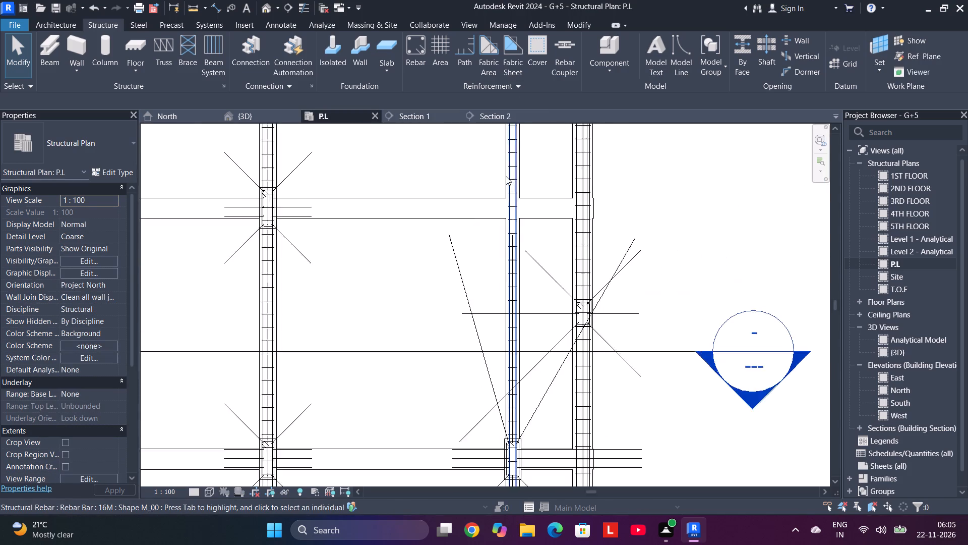
scroll(506, 176, down, 7)
middle_drag(489, 348, 637, 348)
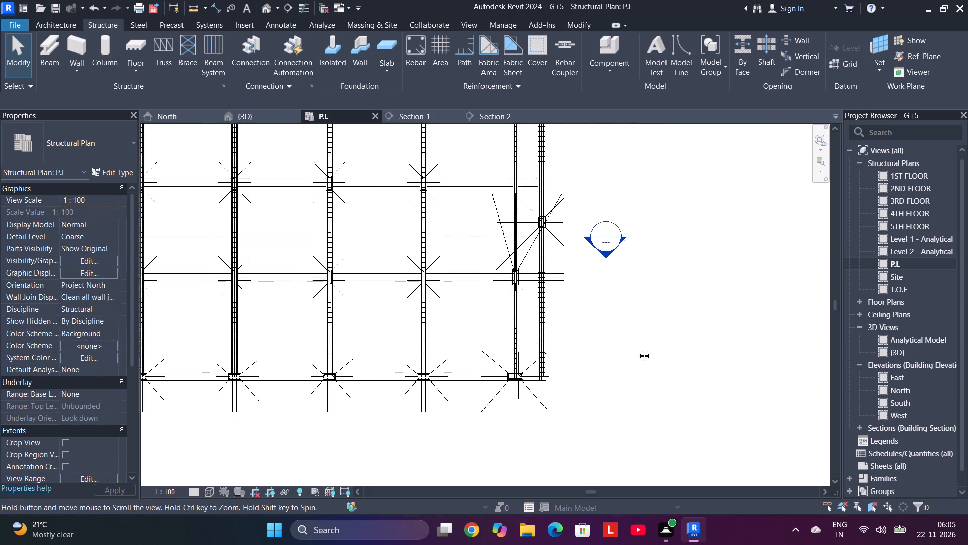
middle_drag(637, 348, 733, 356)
scroll(427, 246, down, 2)
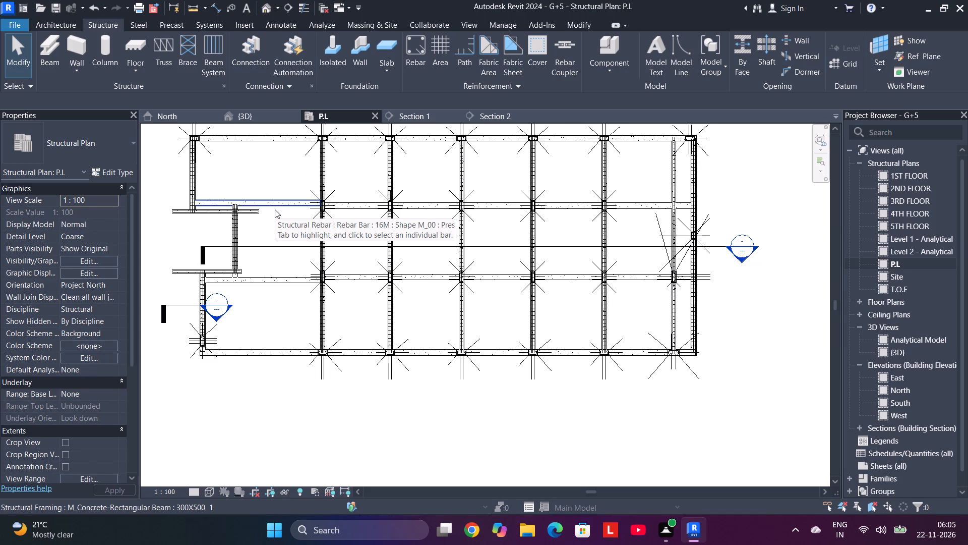
click(243, 312)
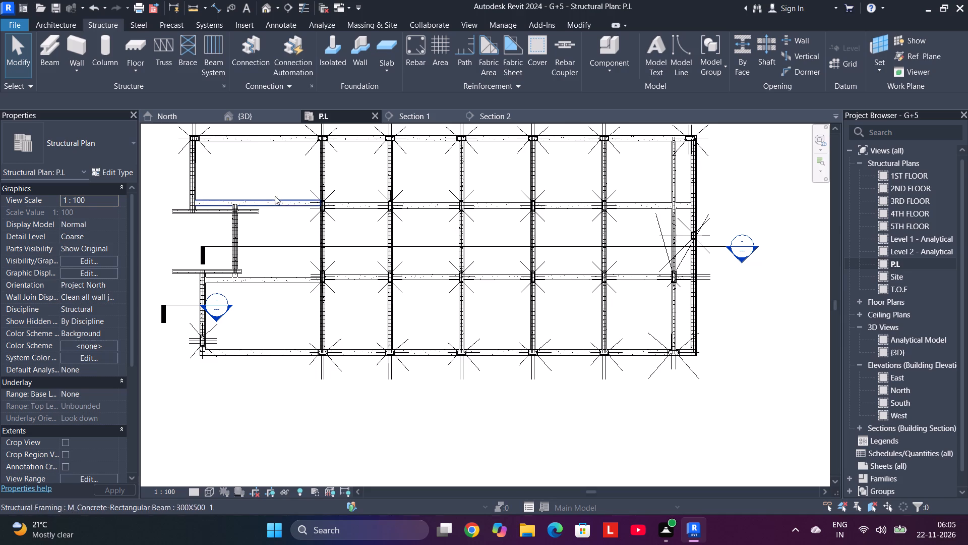
middle_drag(245, 177, 250, 183)
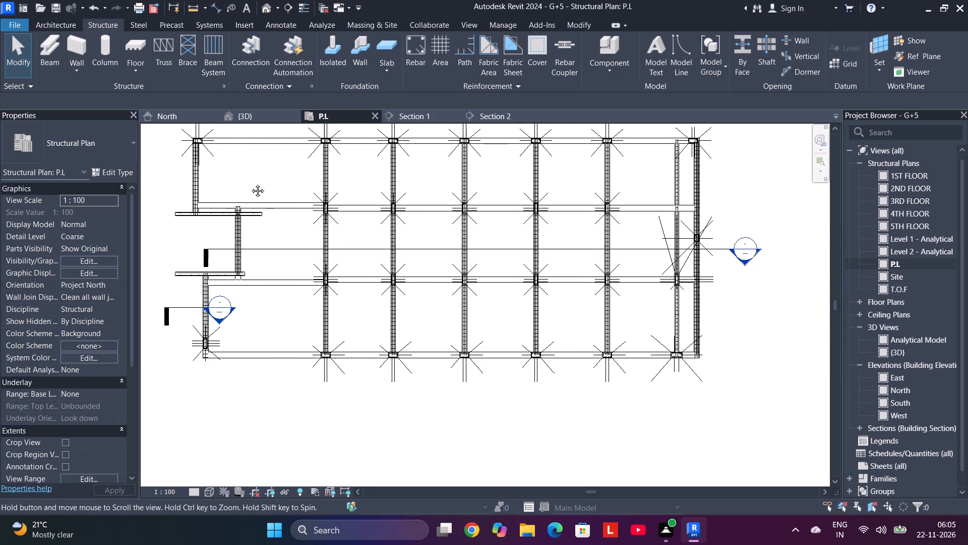
middle_drag(250, 183, 258, 220)
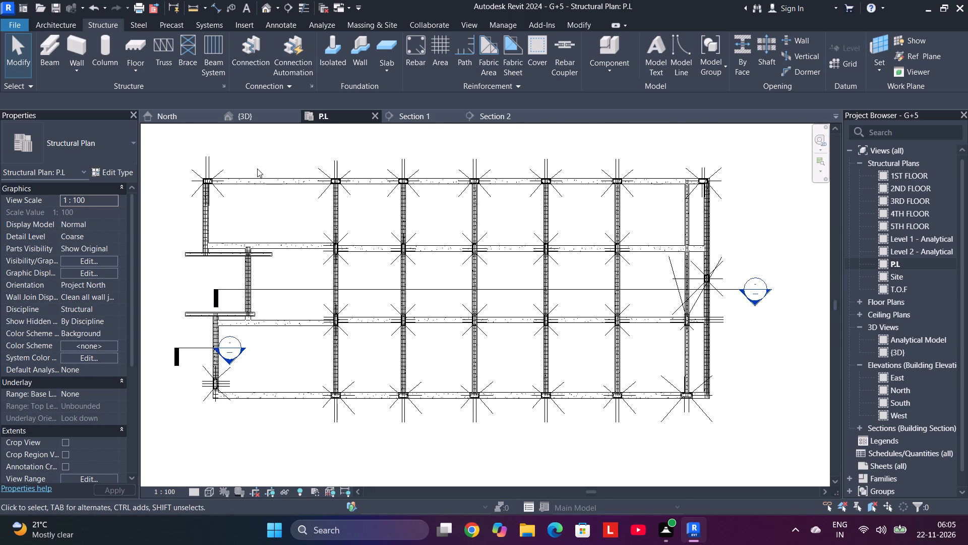
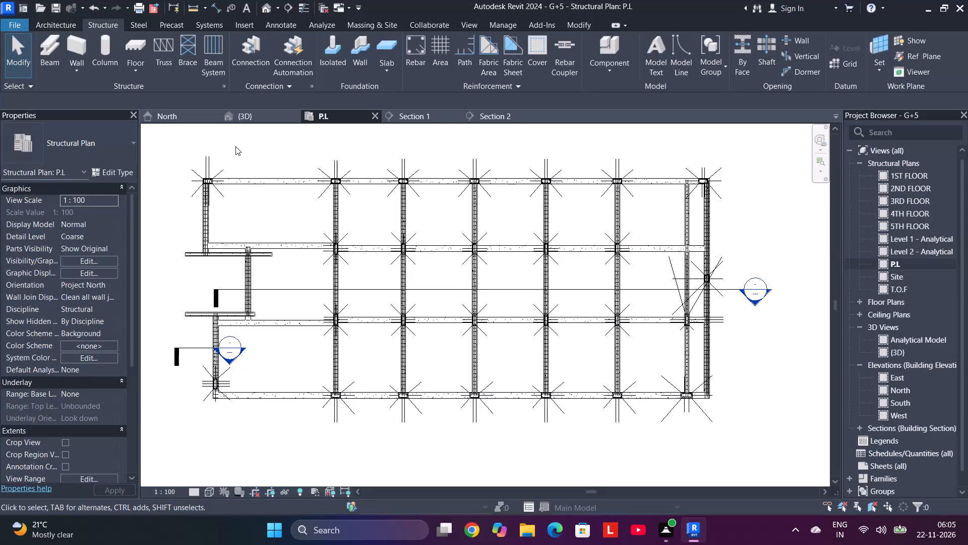
Delete the two existing section views, Section 2 and Section 1, from the P.L plan.
middle_drag(236, 146, 284, 174)
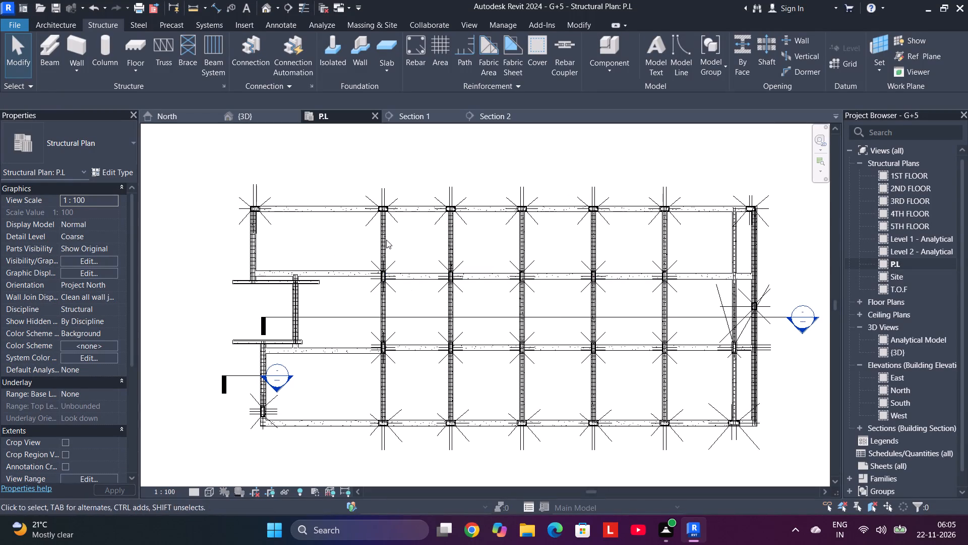
scroll(299, 204, up, 4)
middle_drag(300, 180, 234, 186)
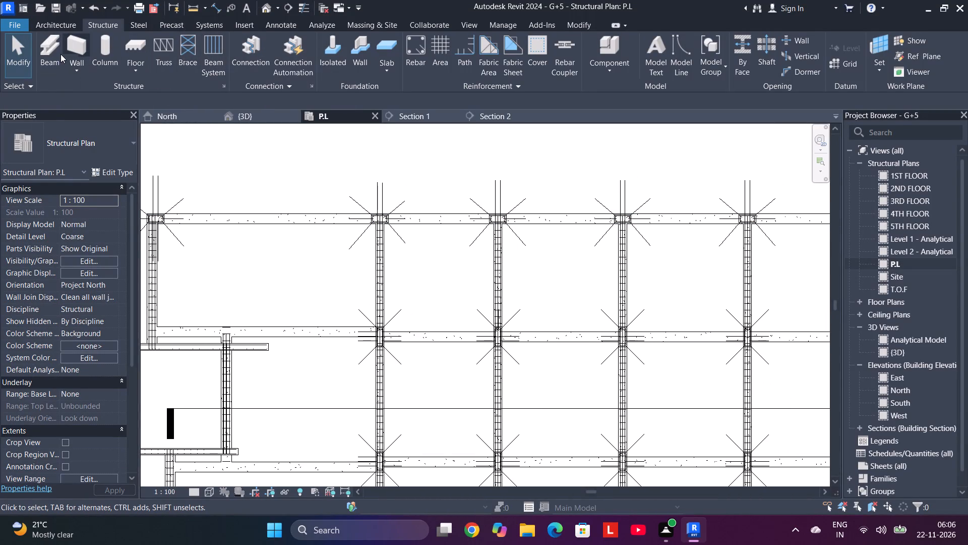
scroll(248, 195, down, 5)
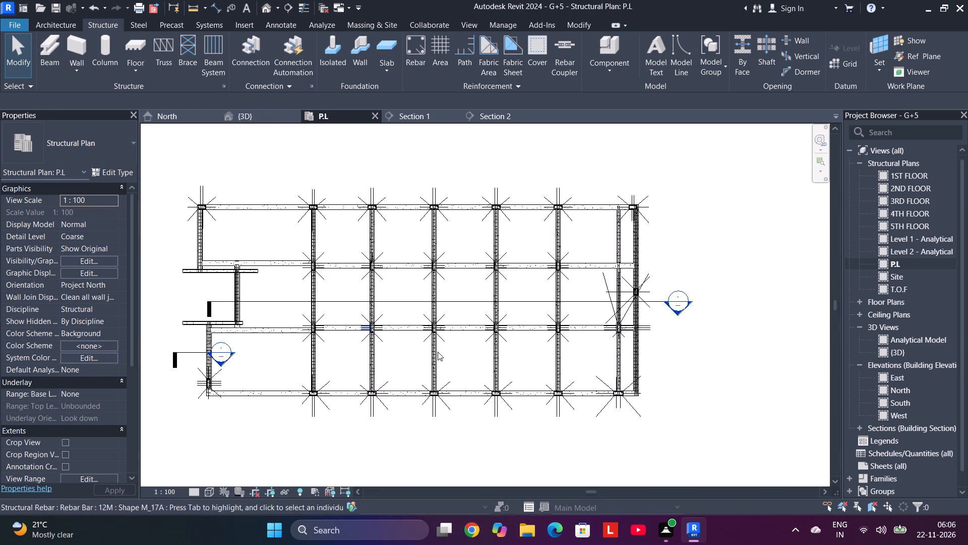
click(211, 305)
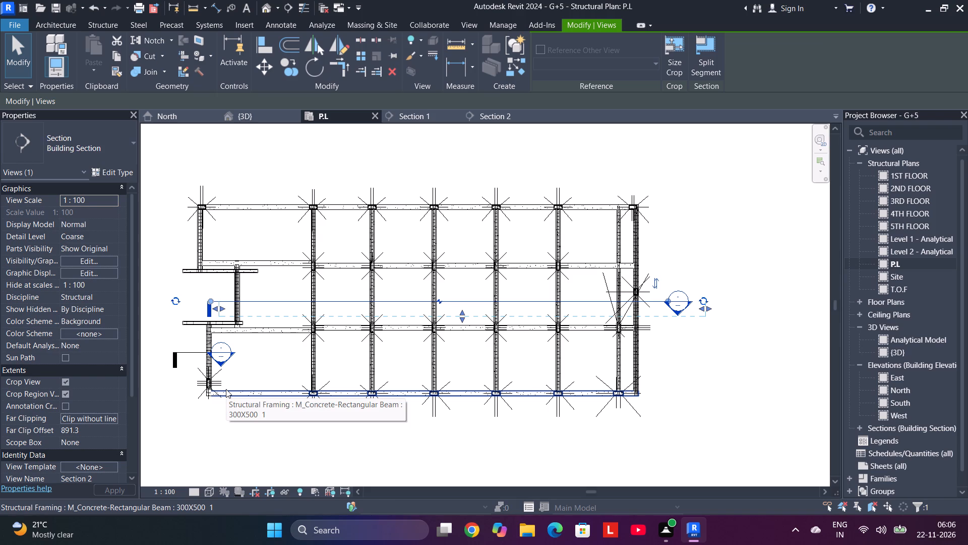
key(Delete)
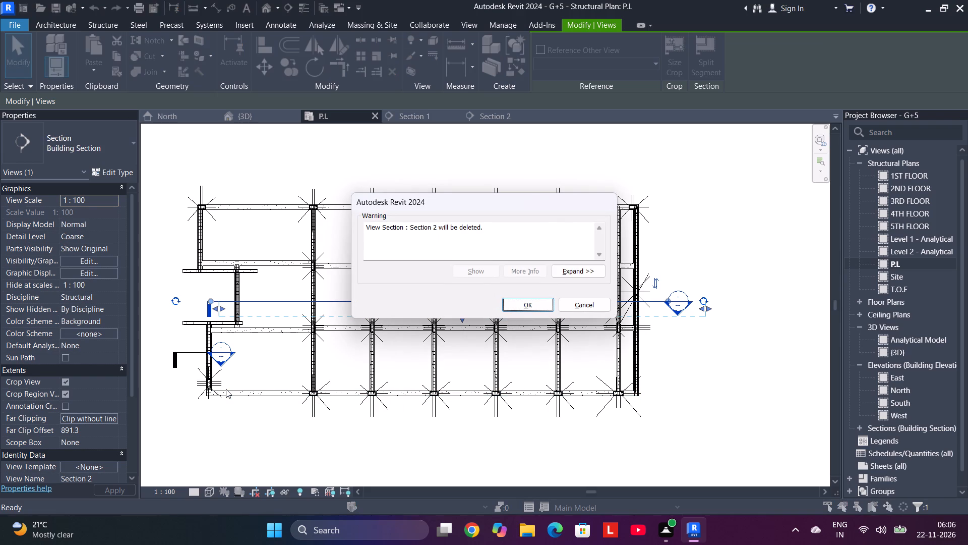
key(Return)
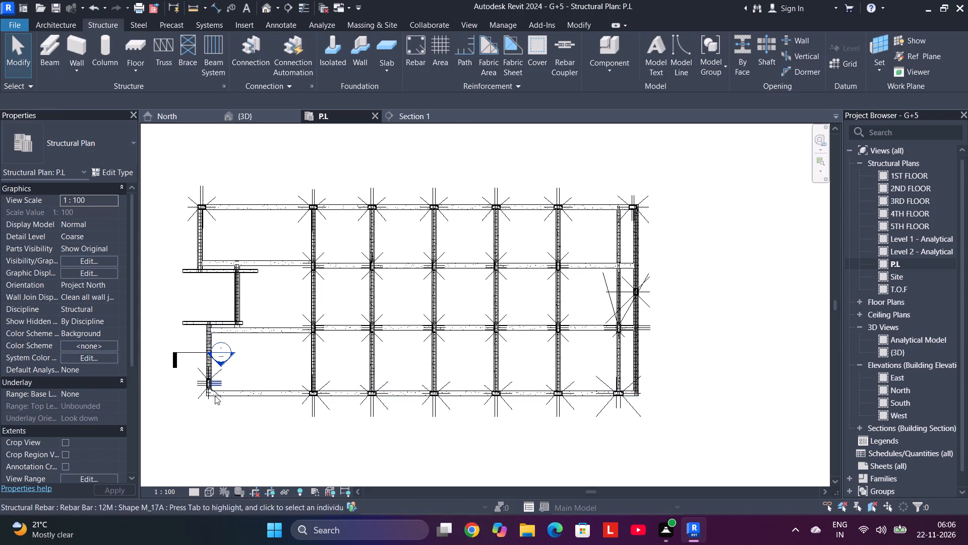
click(179, 355)
key(Delete)
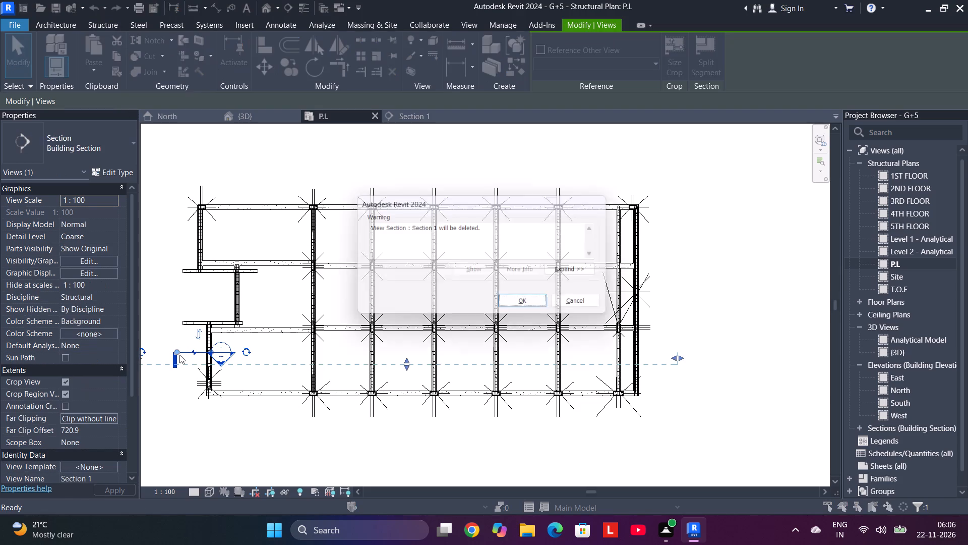
key(Return)
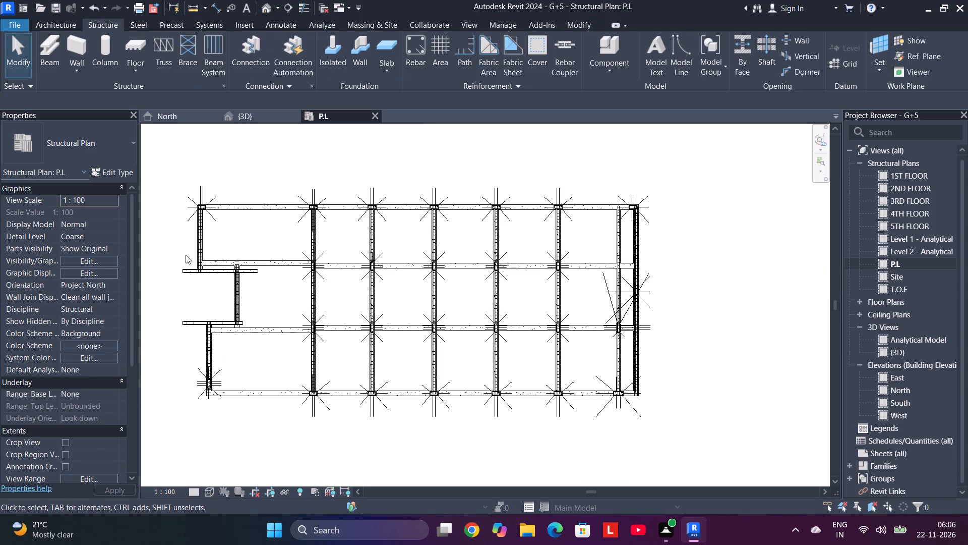
Draw a section across all four long beams in the leftmost bay, facing left, and shorten its view depth to about 797 mm.
click(288, 5)
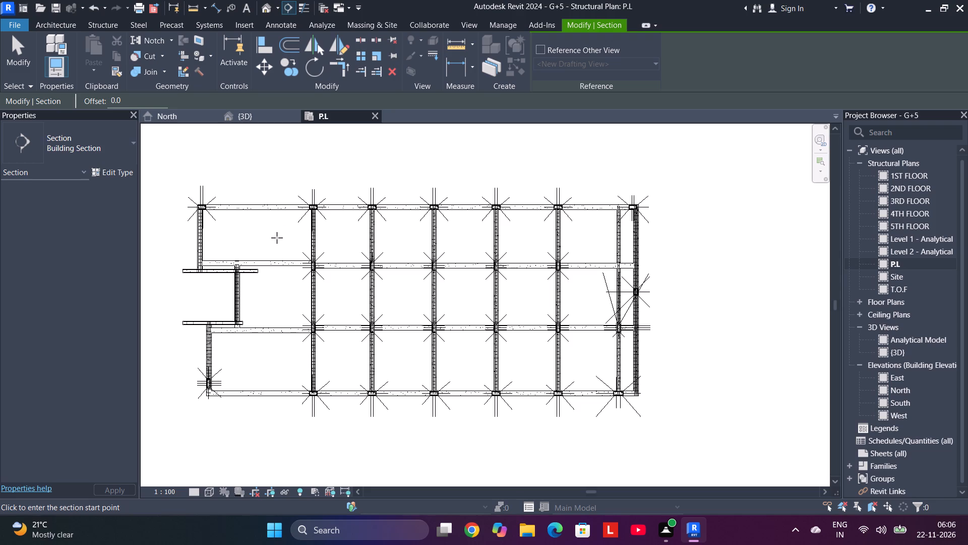
drag(280, 429, 285, 322)
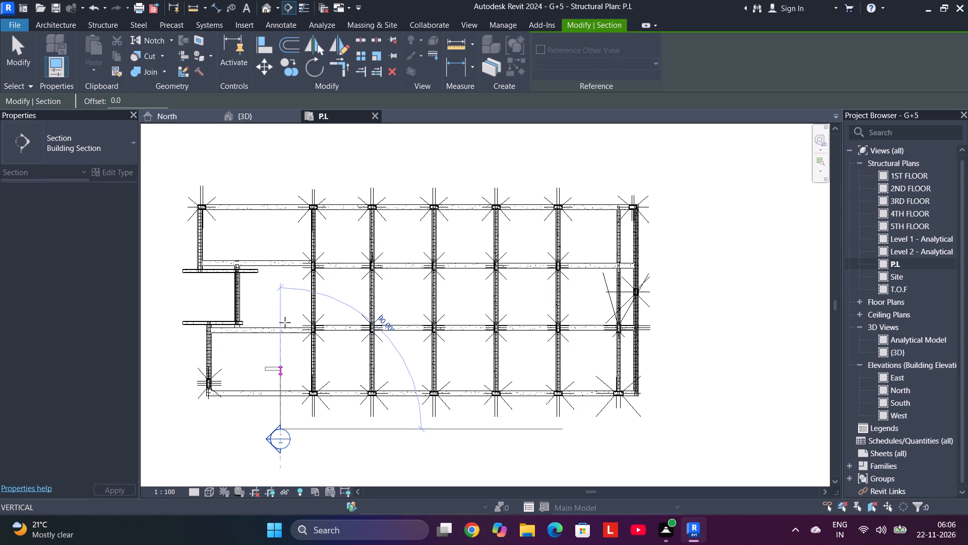
drag(285, 322, 287, 170)
click(284, 175)
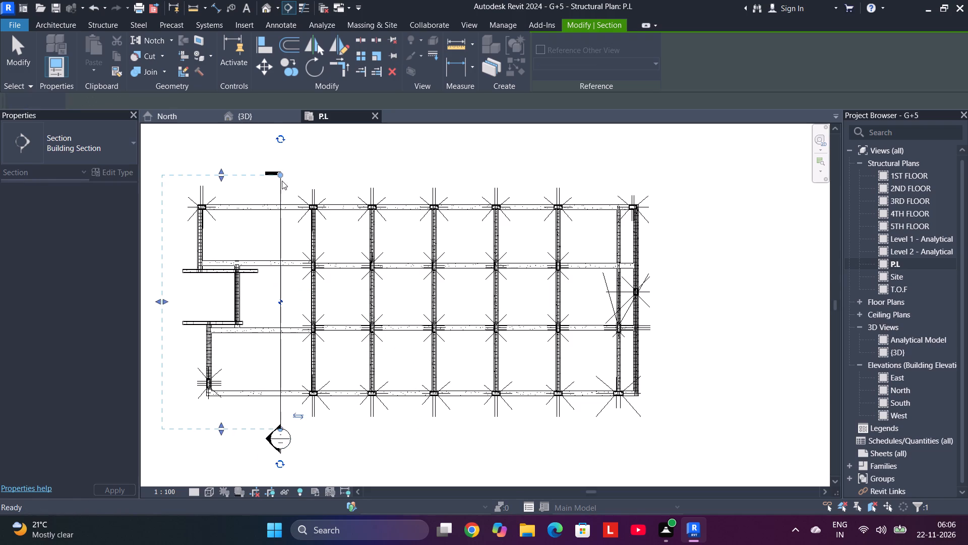
drag(163, 301, 268, 311)
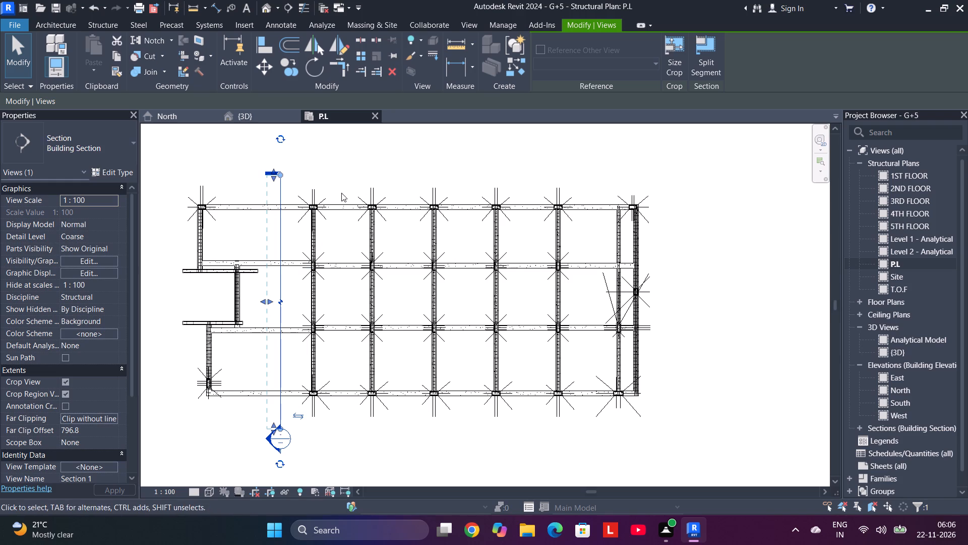
Open the view of the newly drawn section.
scroll(254, 198, up, 5)
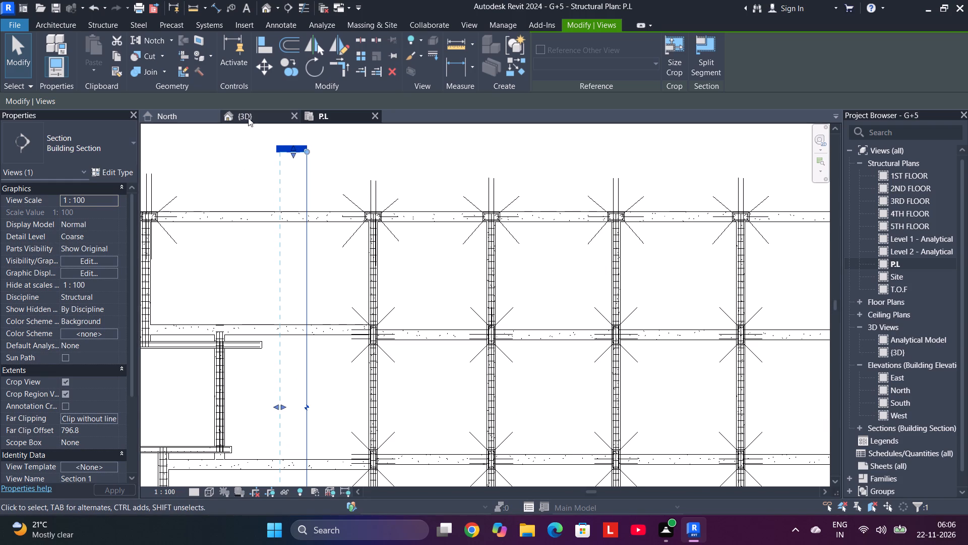
click(296, 149)
right_click(296, 149)
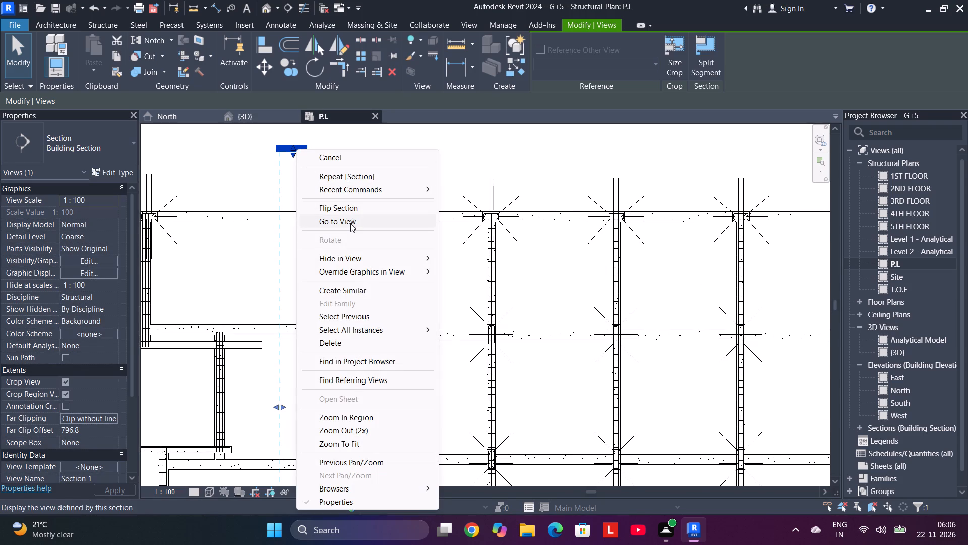
click(350, 223)
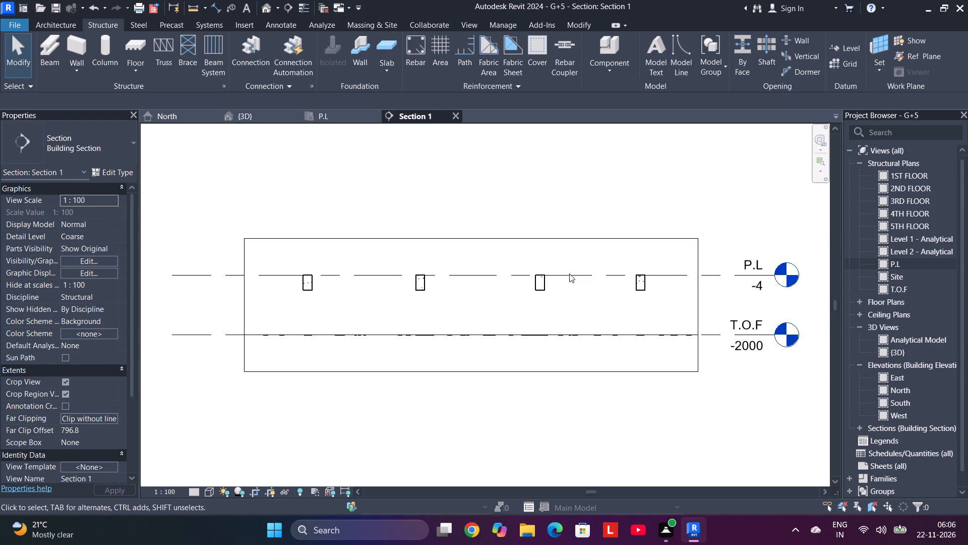
Place an 8MM M_T1 stirrup, parallel to the work plane, in the rightmost beam of Section 1.
scroll(643, 286, up, 5)
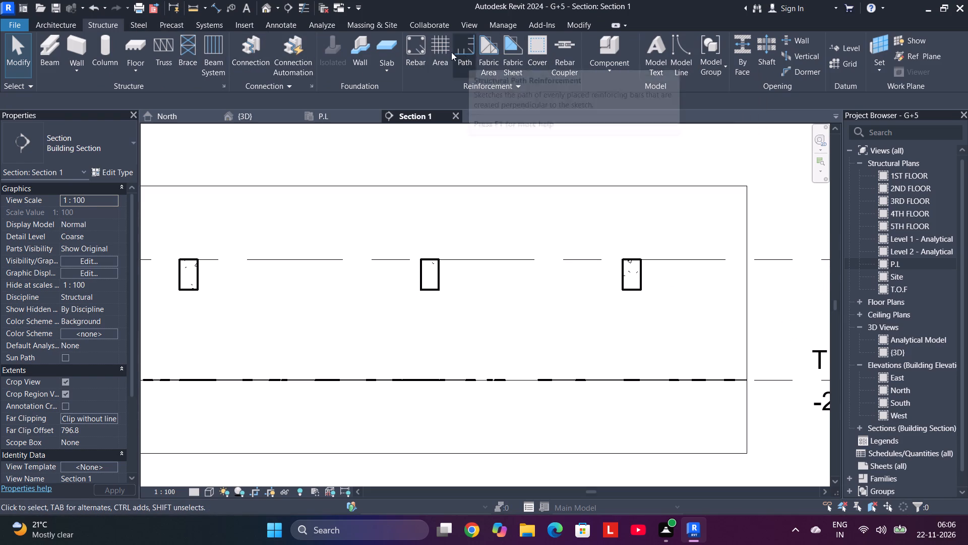
click(420, 49)
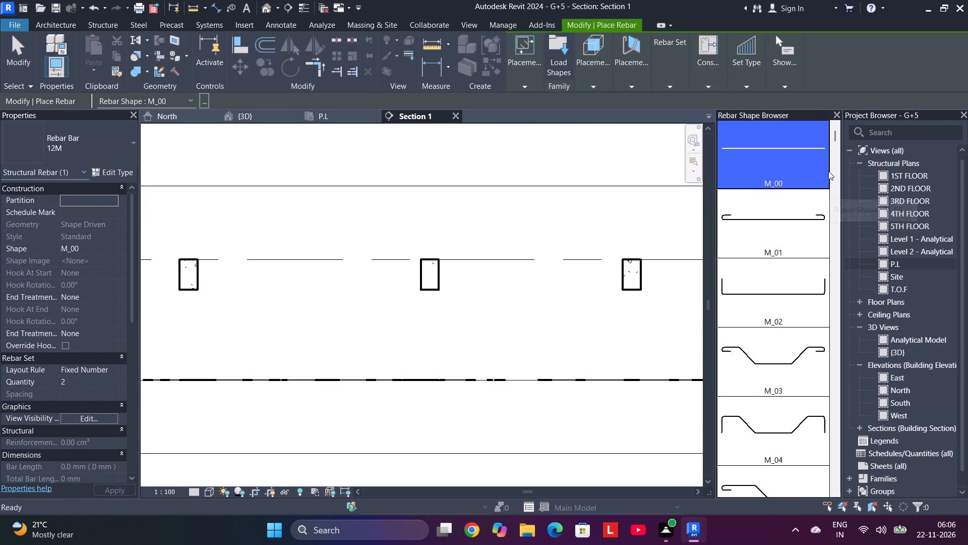
drag(836, 137, 847, 371)
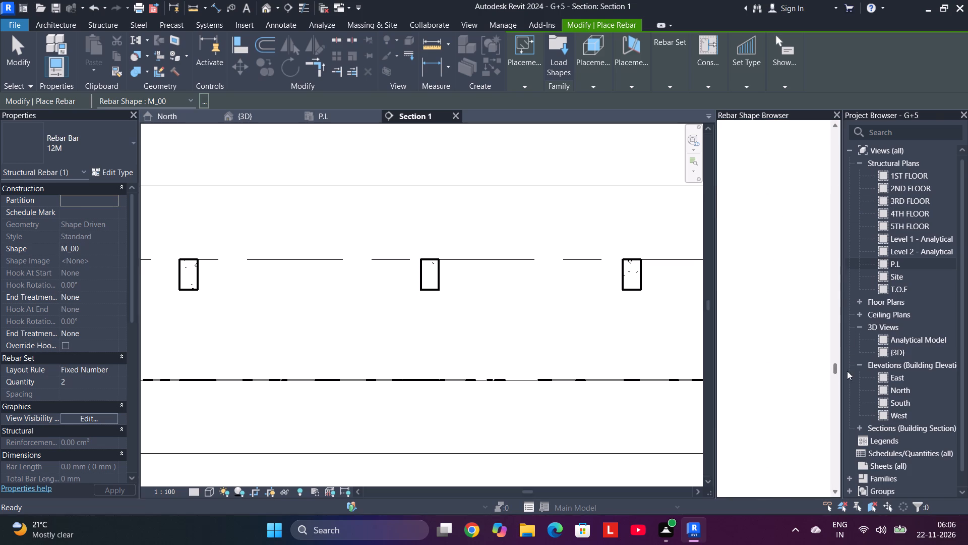
drag(847, 371, 844, 416)
click(790, 430)
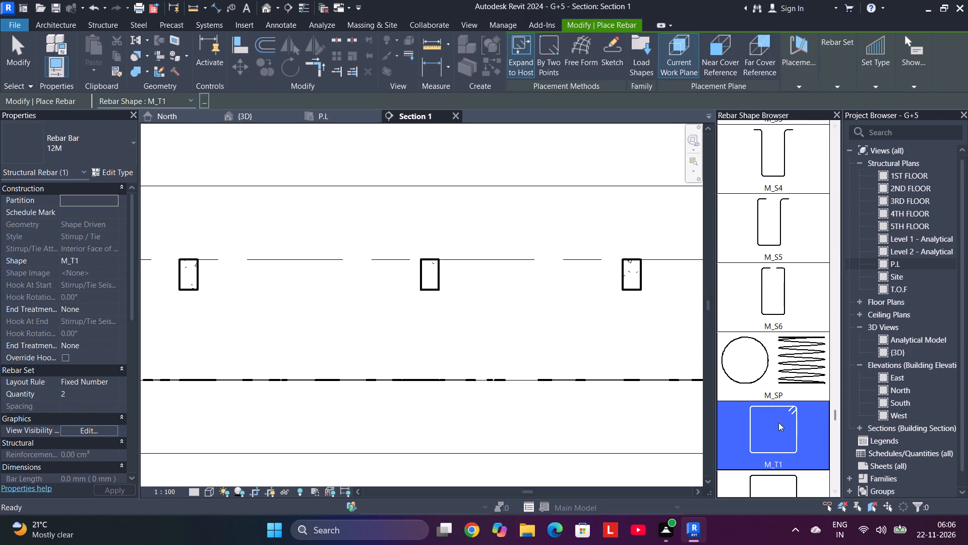
scroll(657, 283, up, 5)
middle_drag(627, 279, 613, 272)
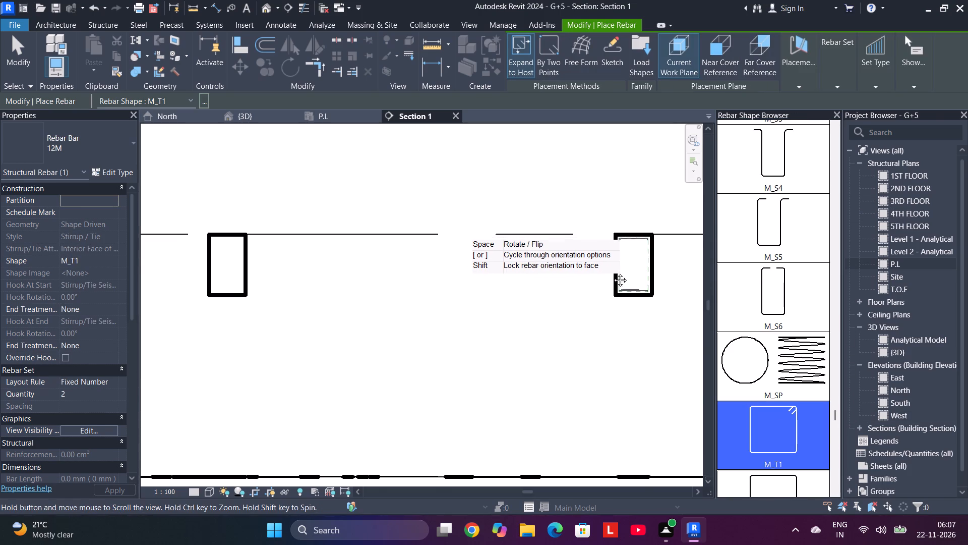
middle_drag(613, 272, 403, 253)
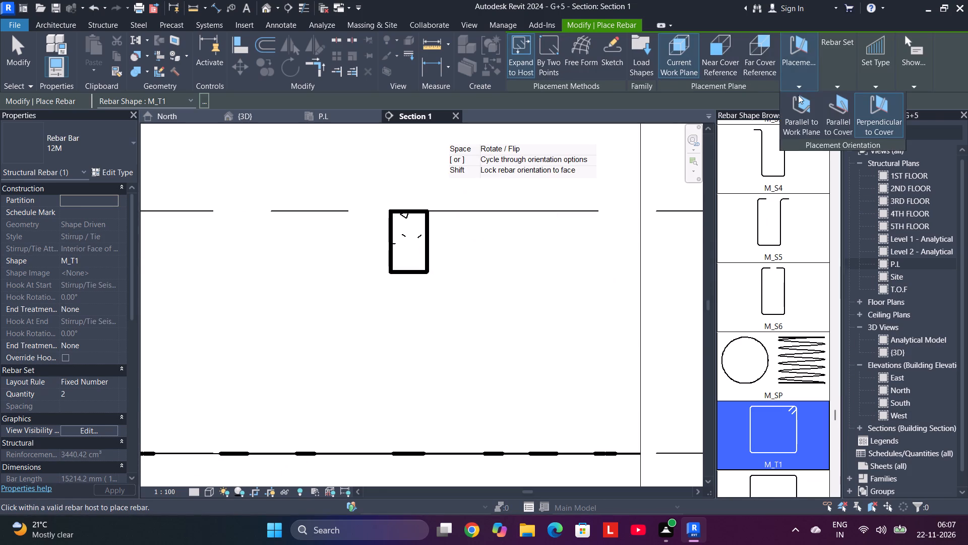
click(797, 103)
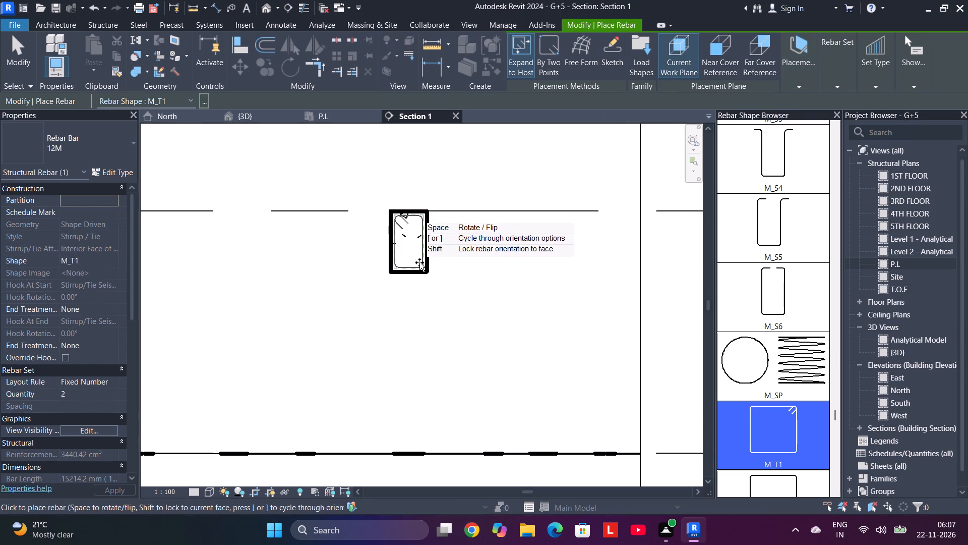
click(112, 148)
click(105, 209)
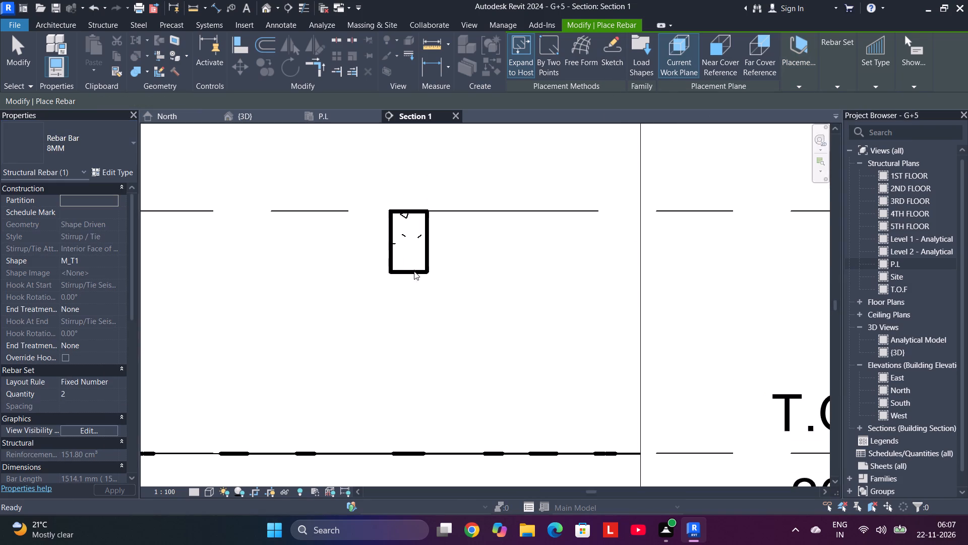
click(423, 257)
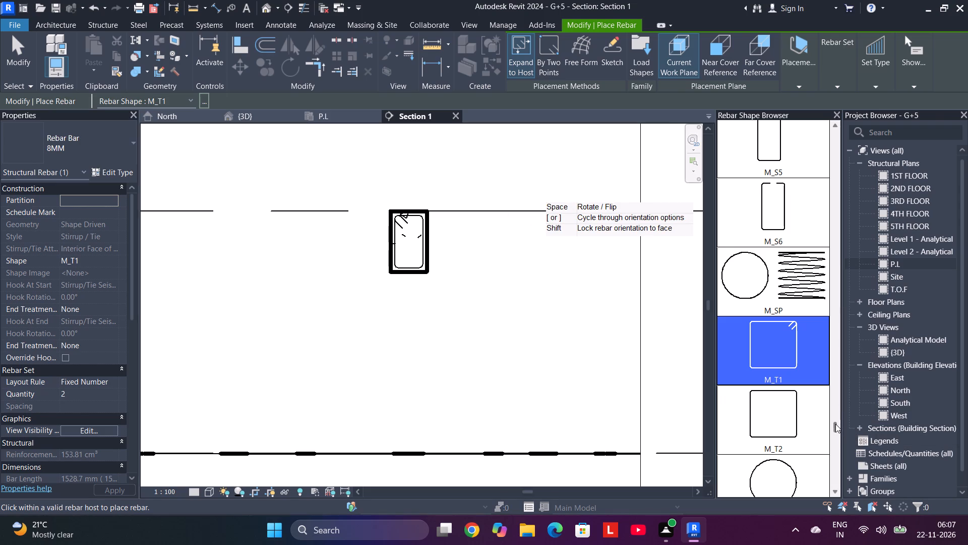
Place three top-and-bottom pairs of straight 16M M_00 bars perpendicular to cover inside the stirrup, at its left, right and middle.
drag(835, 424, 839, 152)
drag(835, 156, 829, 124)
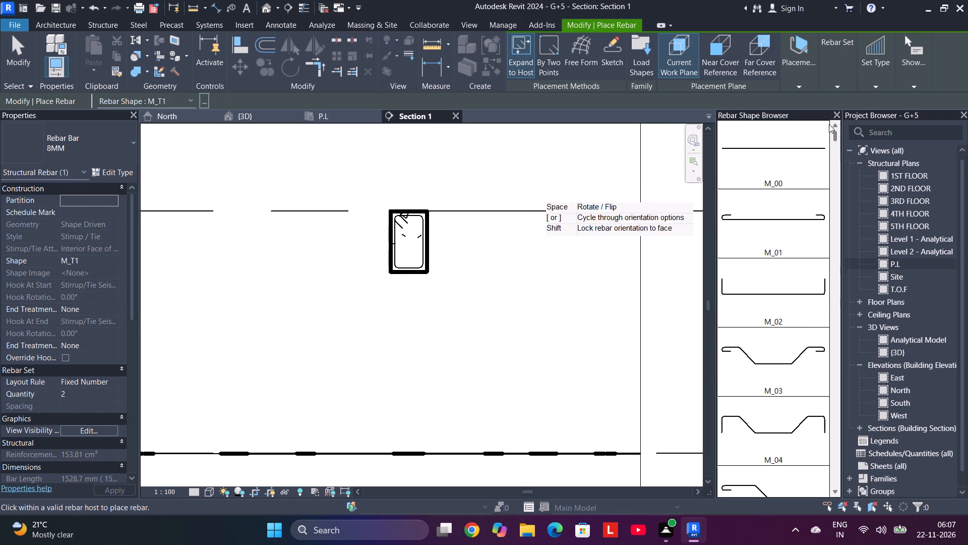
click(785, 166)
click(65, 137)
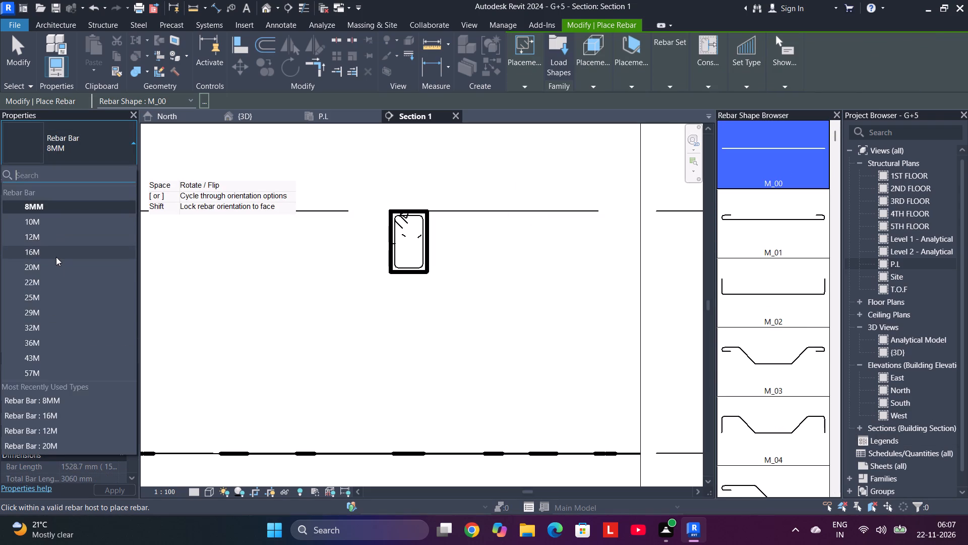
click(56, 254)
scroll(396, 236, up, 5)
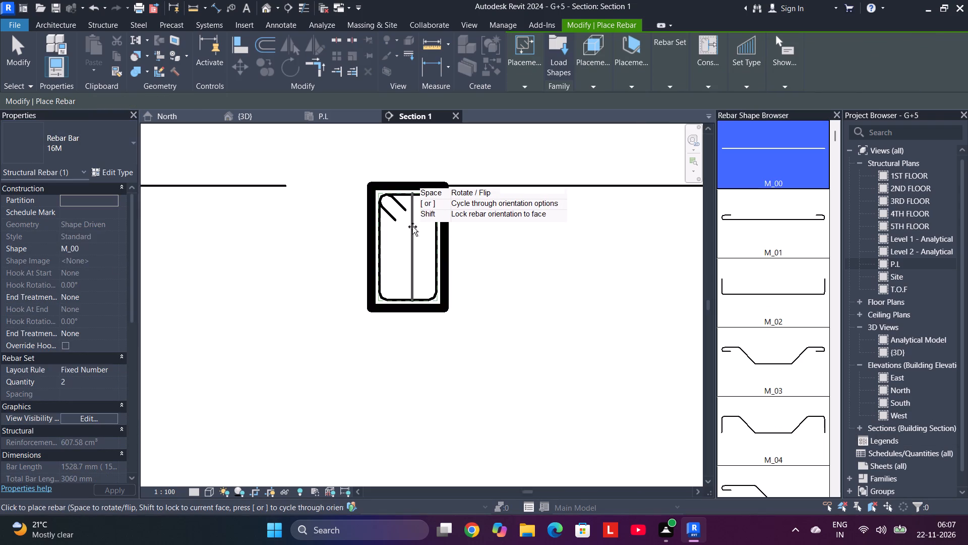
scroll(412, 227, up, 5)
scroll(366, 185, up, 1)
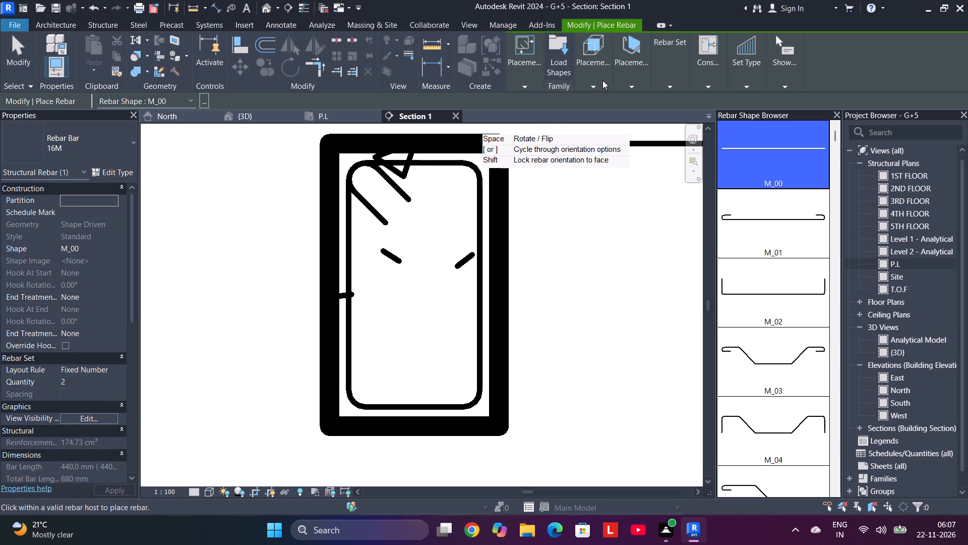
click(628, 79)
click(709, 108)
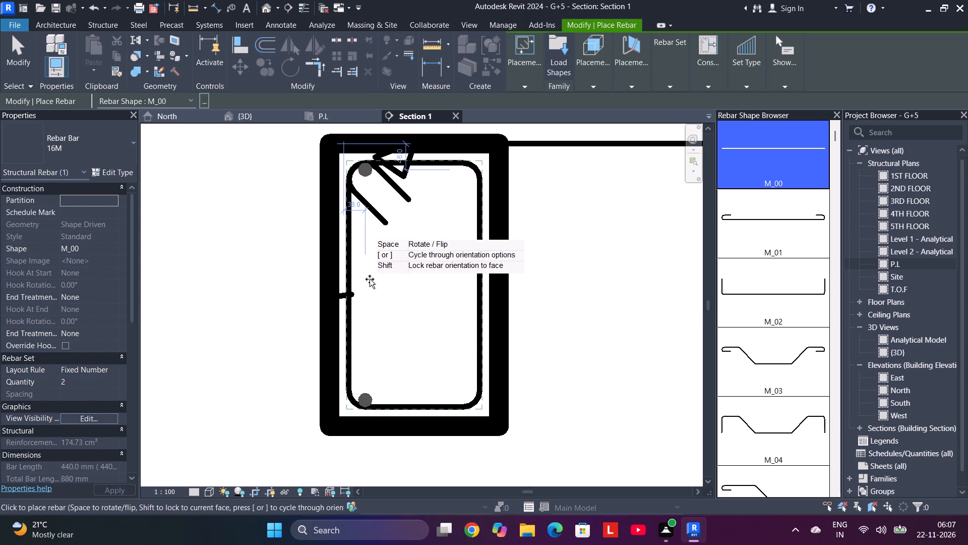
click(370, 279)
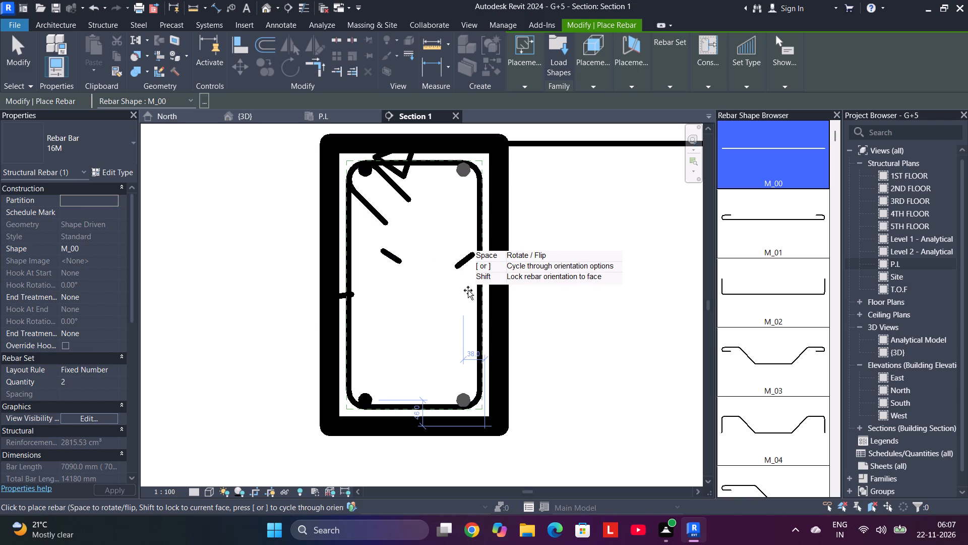
click(468, 291)
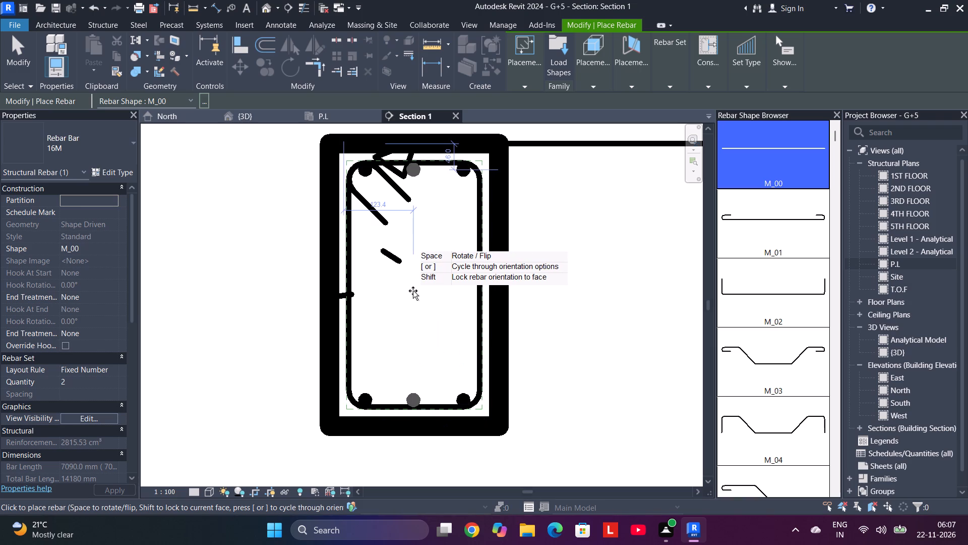
click(413, 291)
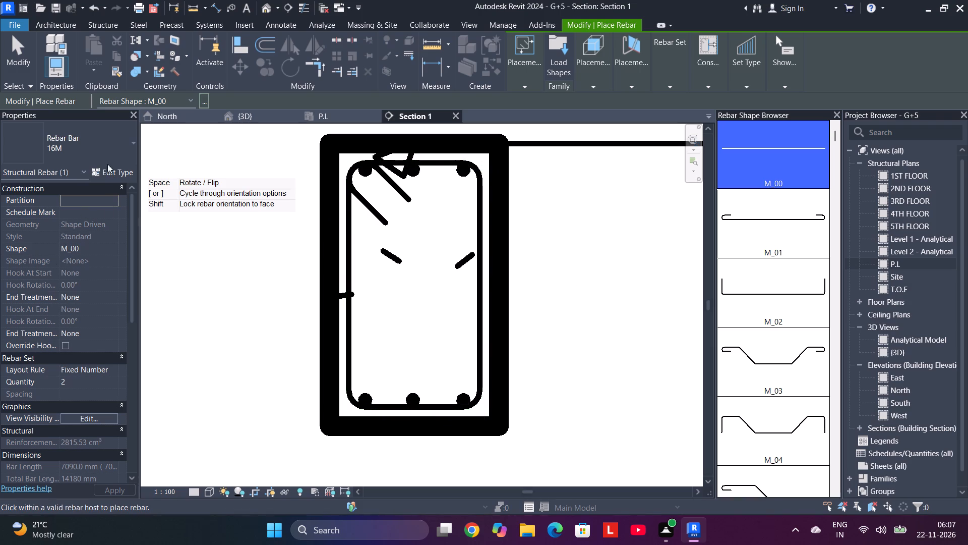
click(100, 148)
click(100, 148)
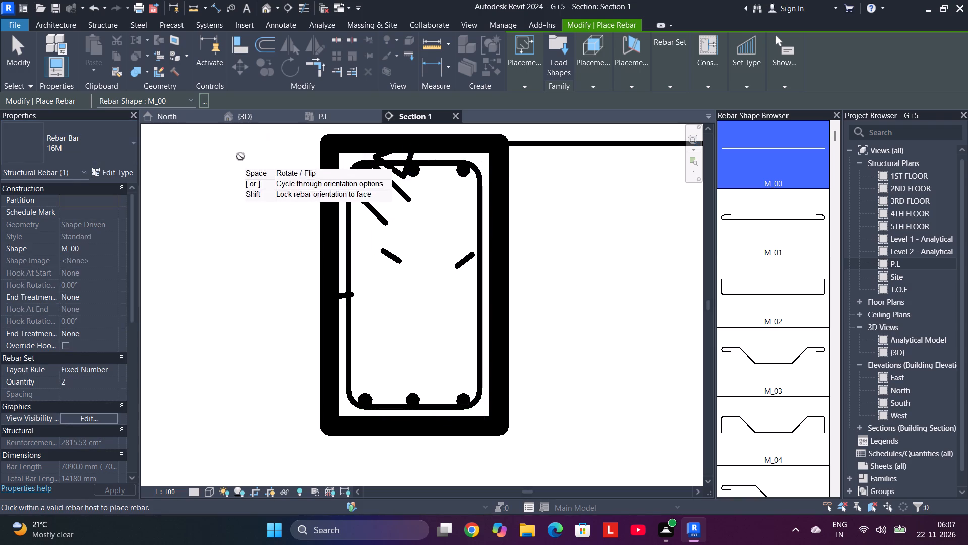
click(229, 214)
right_click(230, 213)
click(276, 222)
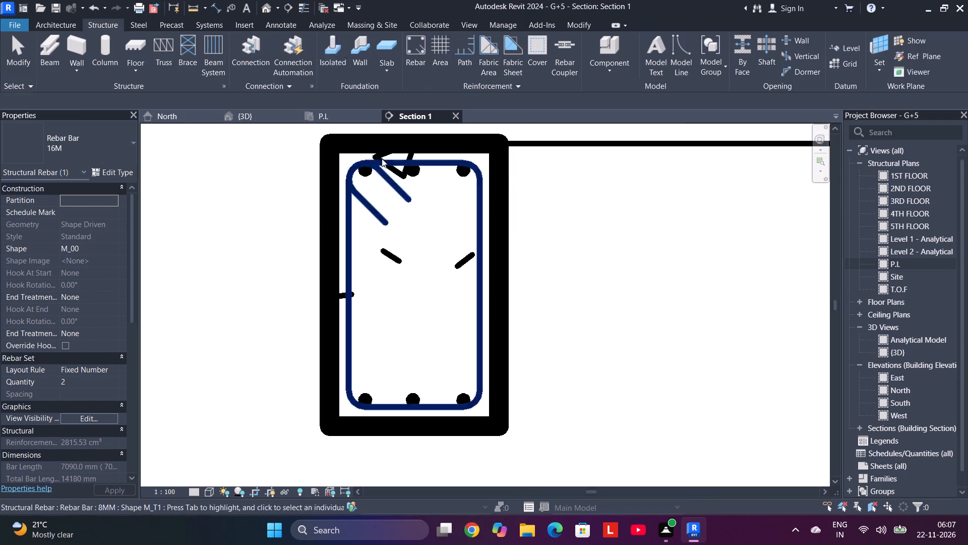
Move the top bar of the left 16M pair slightly down so it sits inside the stirrup's corner bend.
scroll(375, 173, up, 3)
click(367, 172)
scroll(368, 185, down, 7)
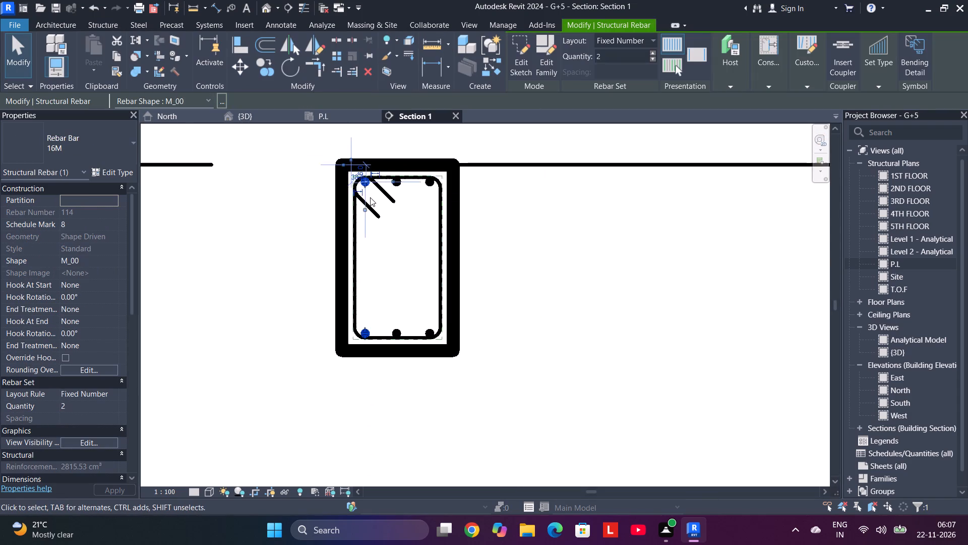
drag(364, 187, 369, 194)
scroll(369, 189, up, 4)
drag(362, 184, 362, 189)
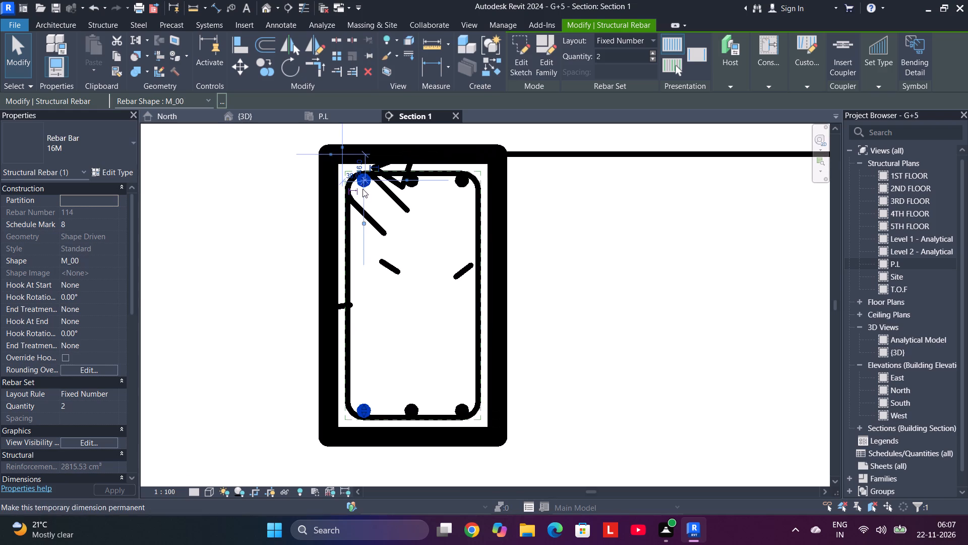
scroll(364, 184, up, 5)
drag(366, 179, 366, 190)
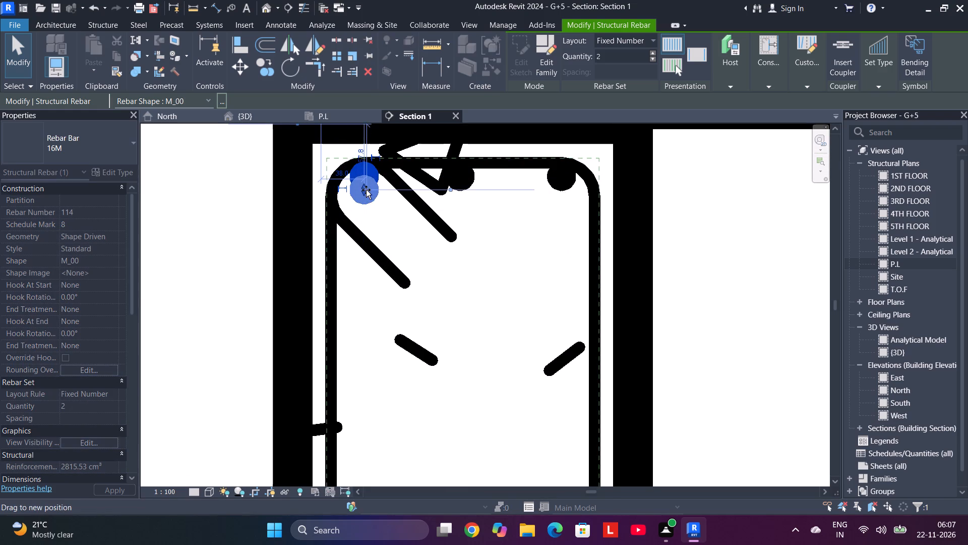
drag(366, 190, 366, 190)
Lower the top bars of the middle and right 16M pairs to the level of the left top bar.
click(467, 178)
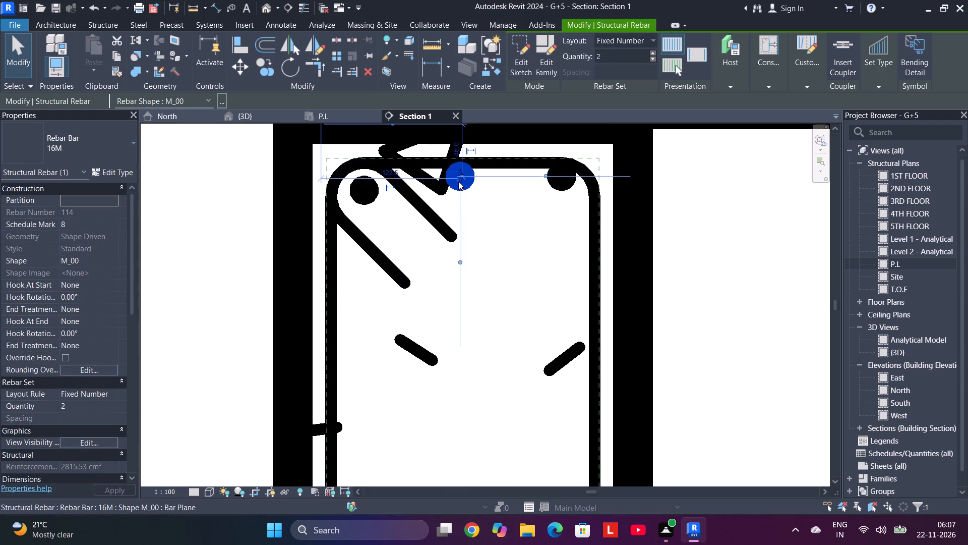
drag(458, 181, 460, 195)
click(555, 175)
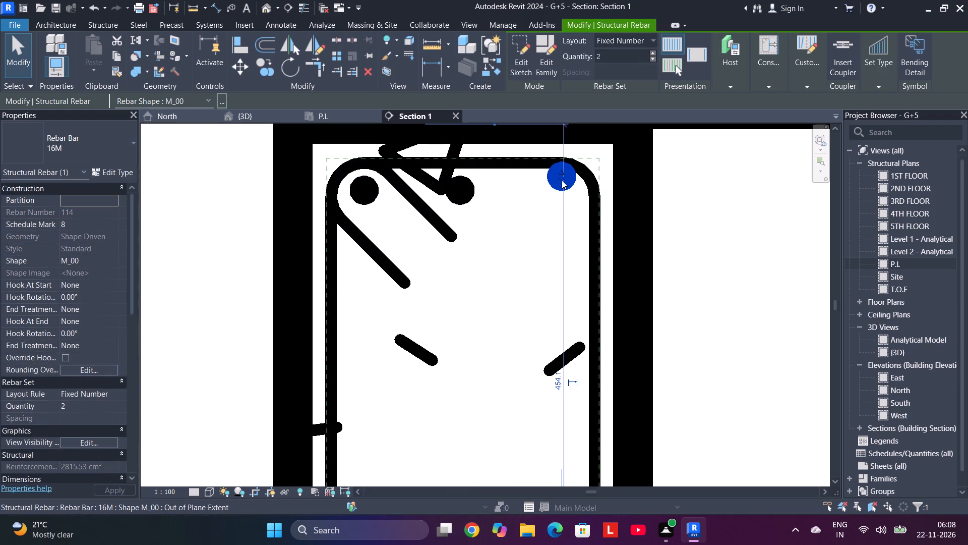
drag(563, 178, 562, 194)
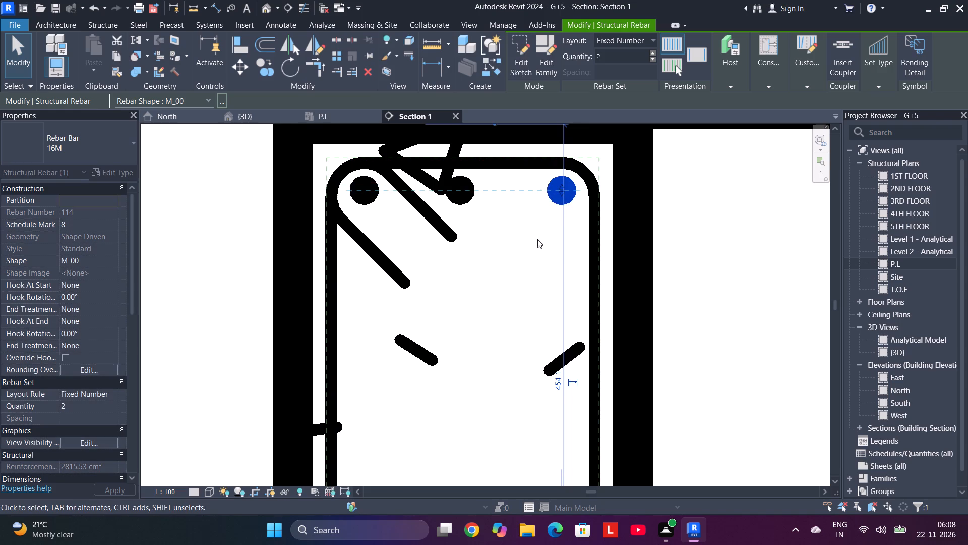
Raise the bottom bar of the left 16M pair slightly so it clears the stirrup's lower corner bend.
scroll(536, 241, down, 3)
middle_drag(524, 249, 496, 53)
scroll(425, 297, up, 1)
click(381, 309)
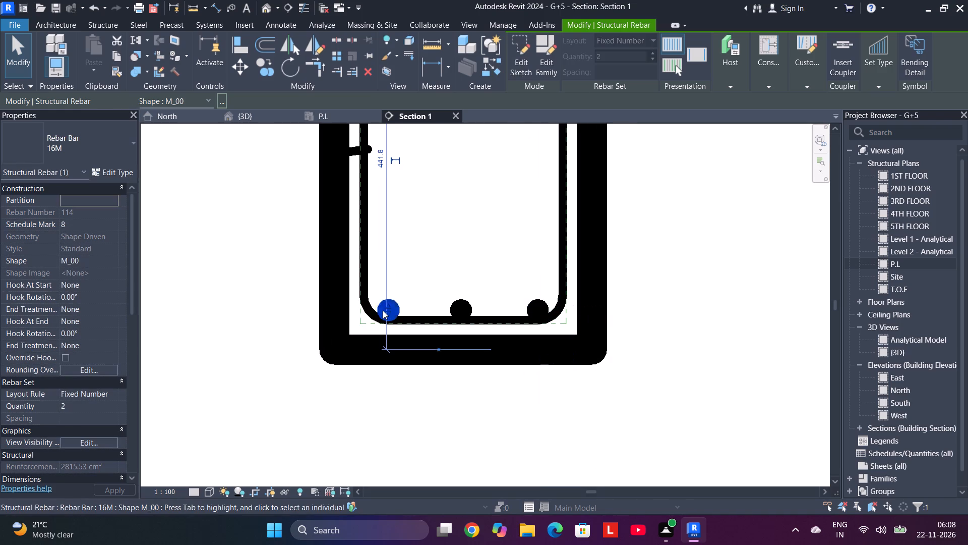
drag(389, 311, 393, 301)
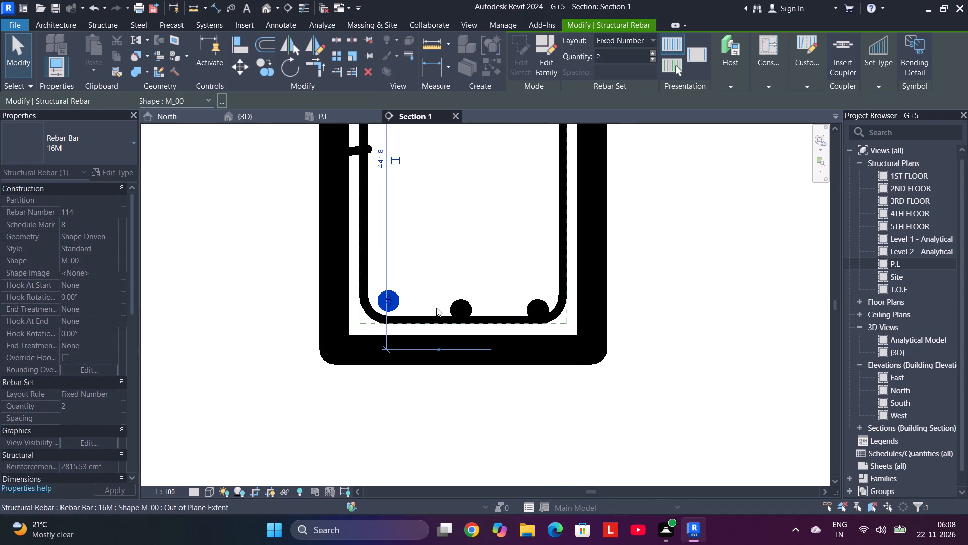
Delete the middle and right 16M bar pairs, keeping only the left pair in the beam.
click(459, 310)
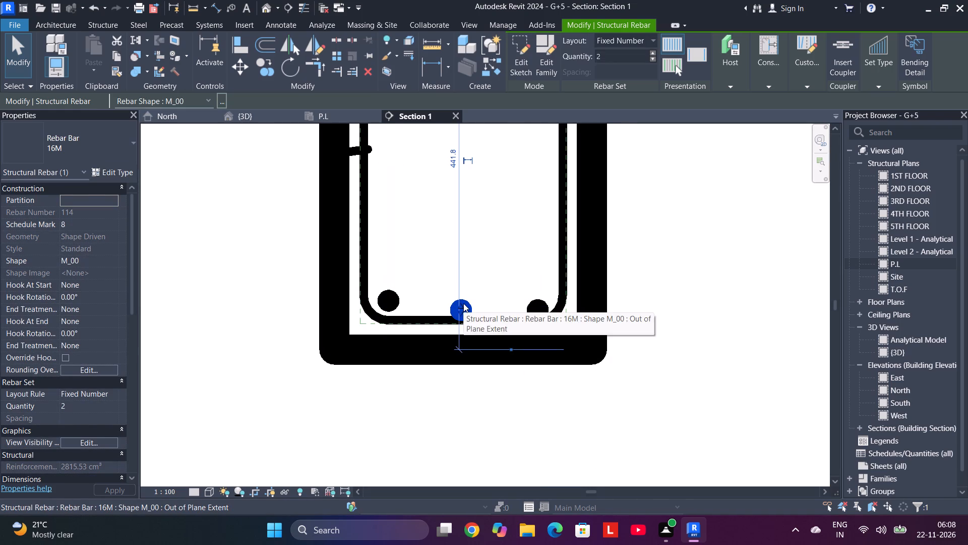
key(Delete)
click(539, 307)
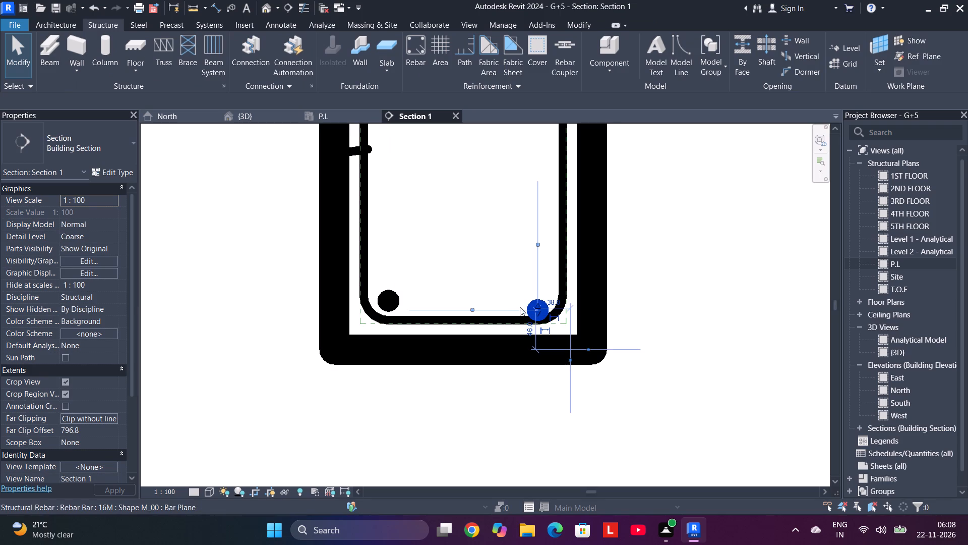
key(Delete)
scroll(475, 284, down, 2)
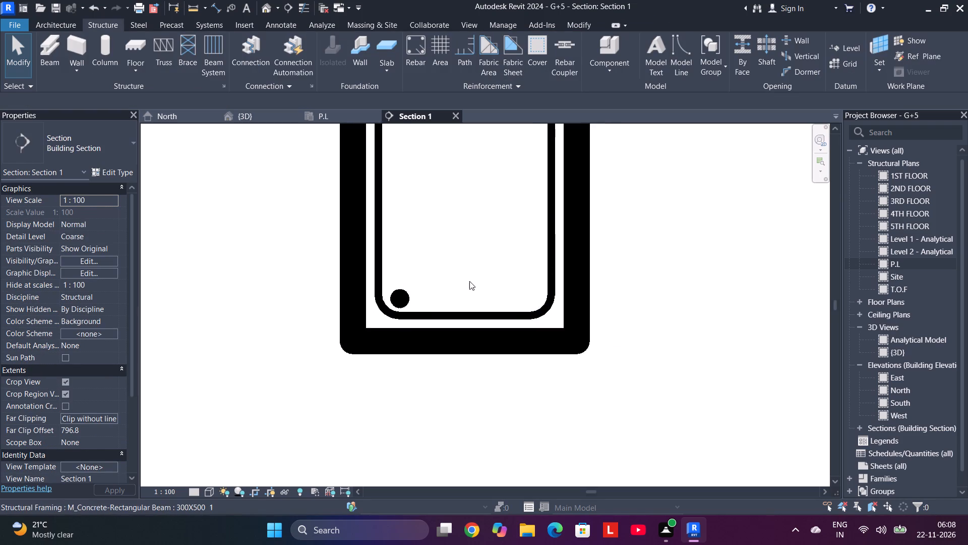
Set the beam's 8MM M_T1 stirrup layout to Maximum Spacing with 200 mm spacing.
scroll(469, 281, down, 3)
middle_drag(468, 208, 451, 282)
click(402, 250)
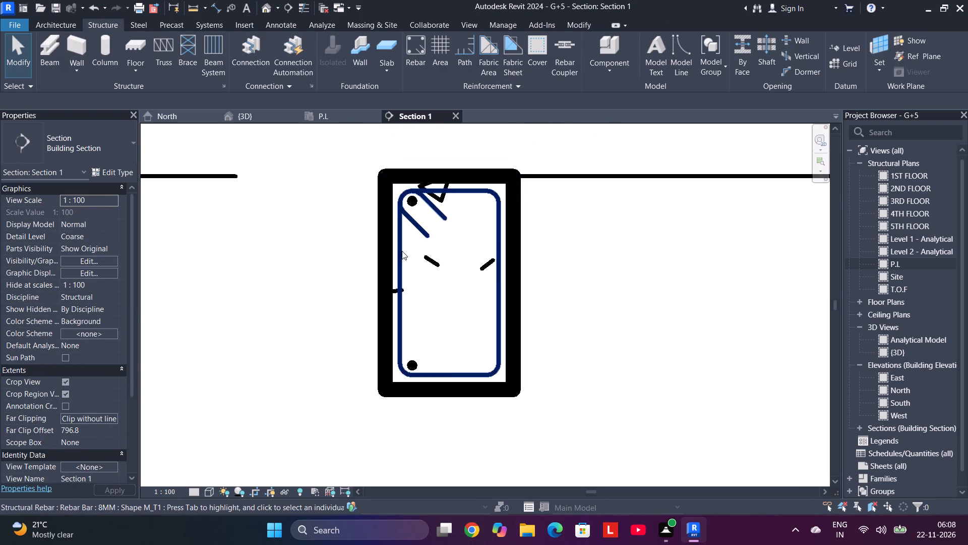
click(699, 41)
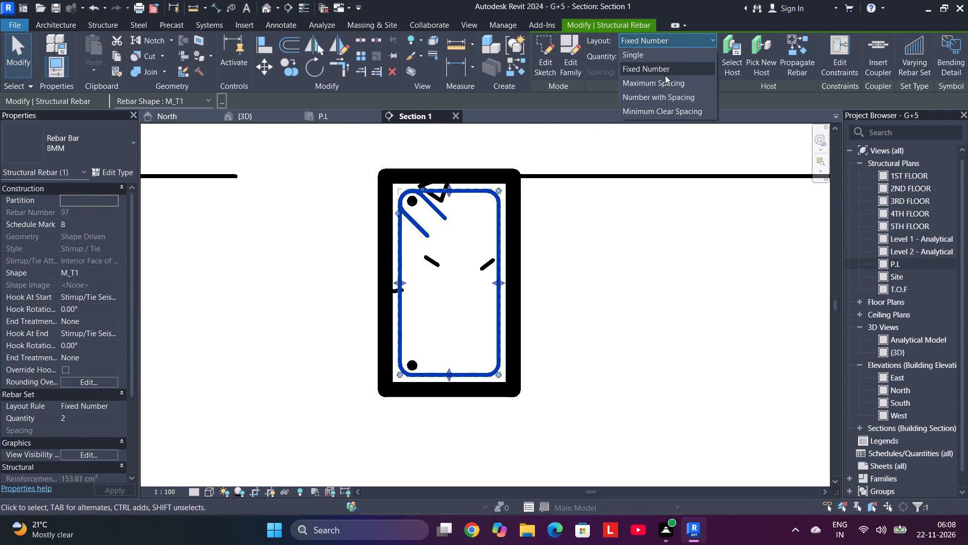
click(650, 84)
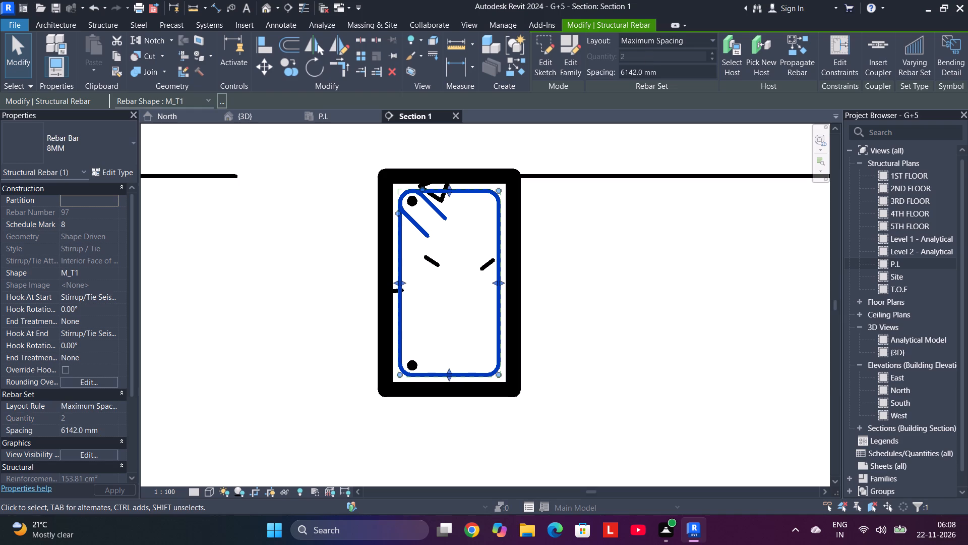
drag(668, 72, 610, 78)
text(200)
key(Return)
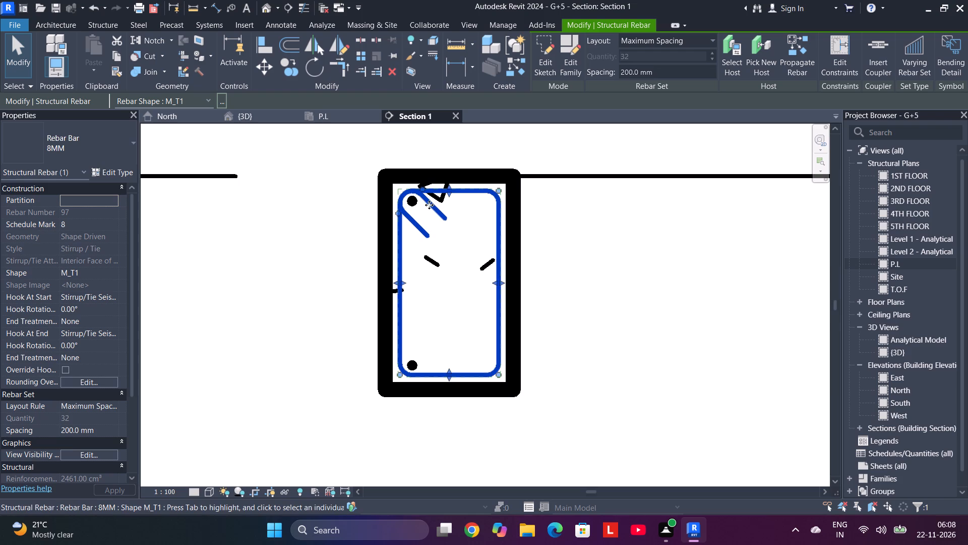
Assign Standard - 90 deg. hooks at both the start and the end of the left 16M bar pair.
click(409, 202)
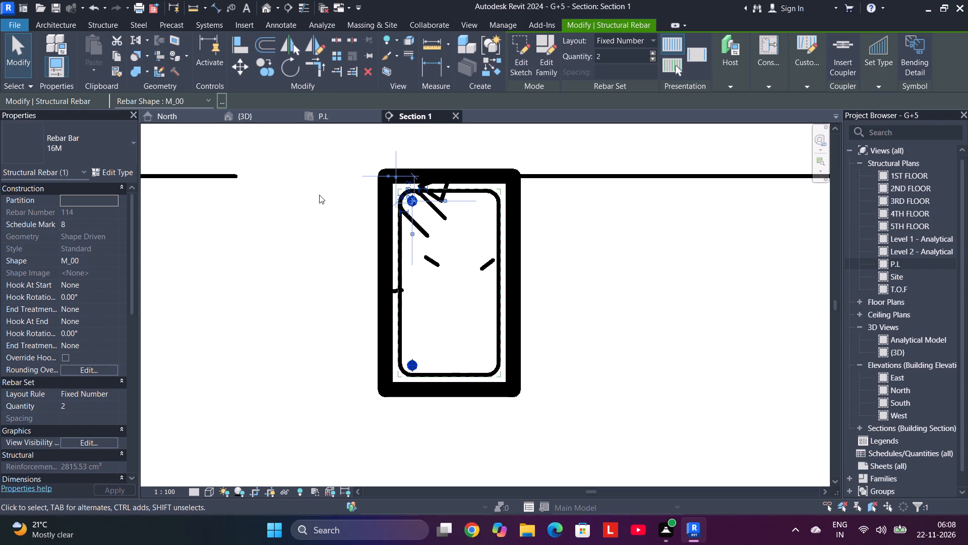
click(103, 280)
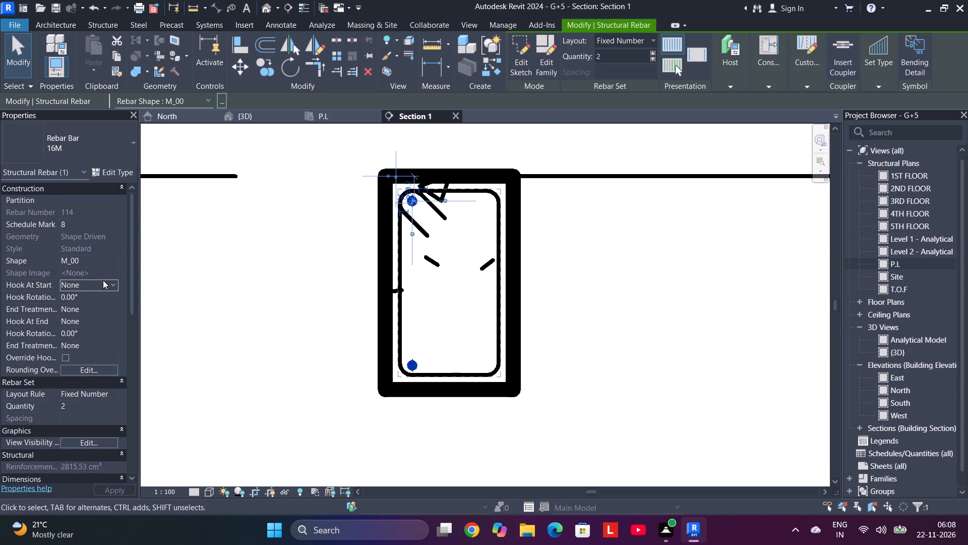
click(112, 284)
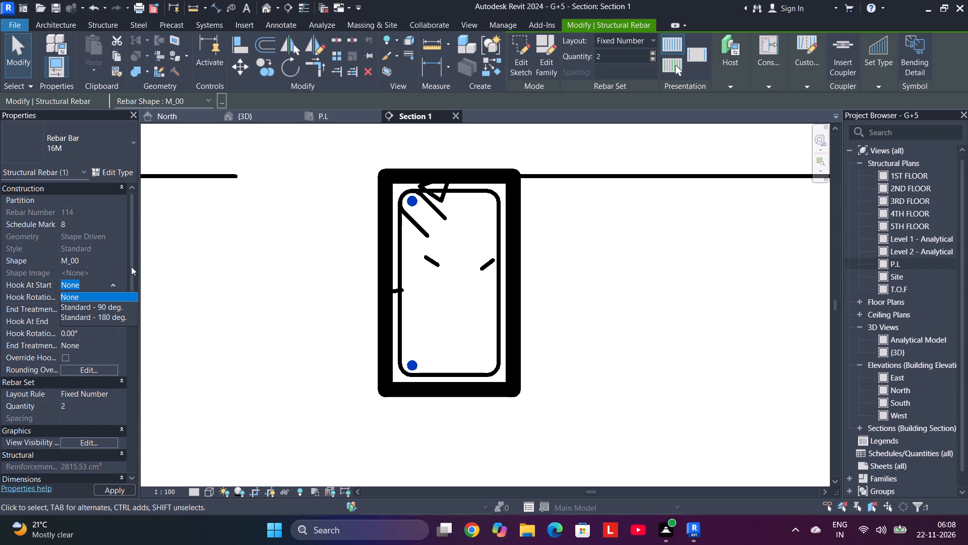
click(90, 306)
click(105, 319)
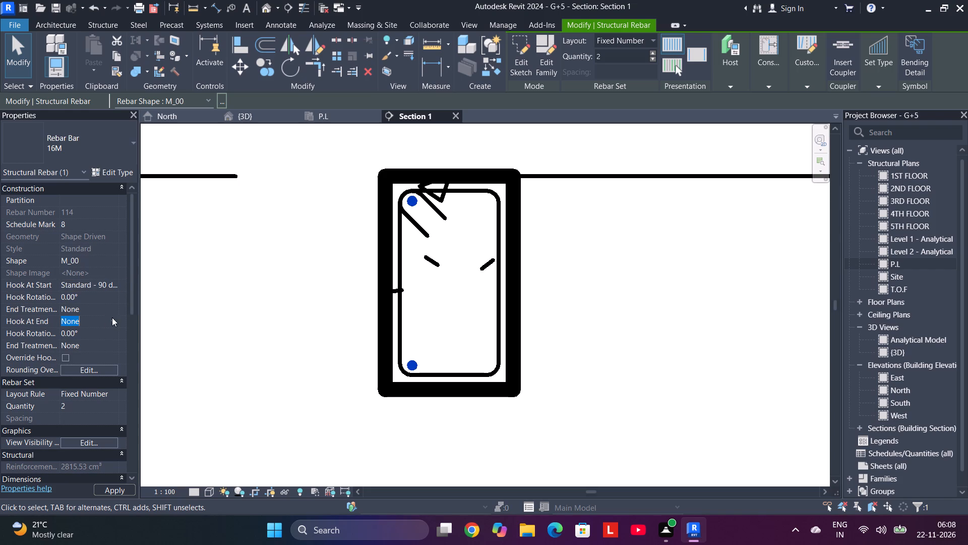
click(113, 317)
click(108, 346)
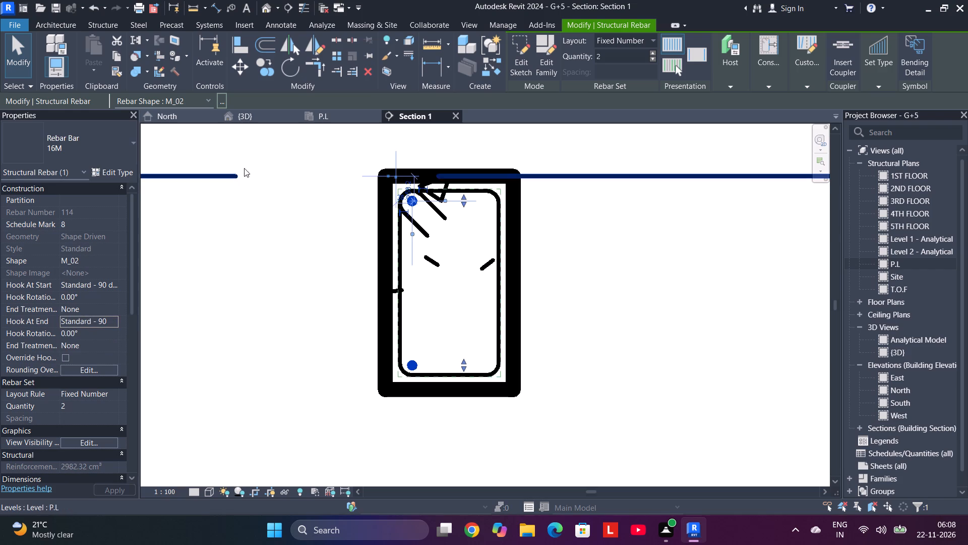
Open the 3D view and examine the hooks at both ends of the 16M bar pair in the edge beam.
click(253, 113)
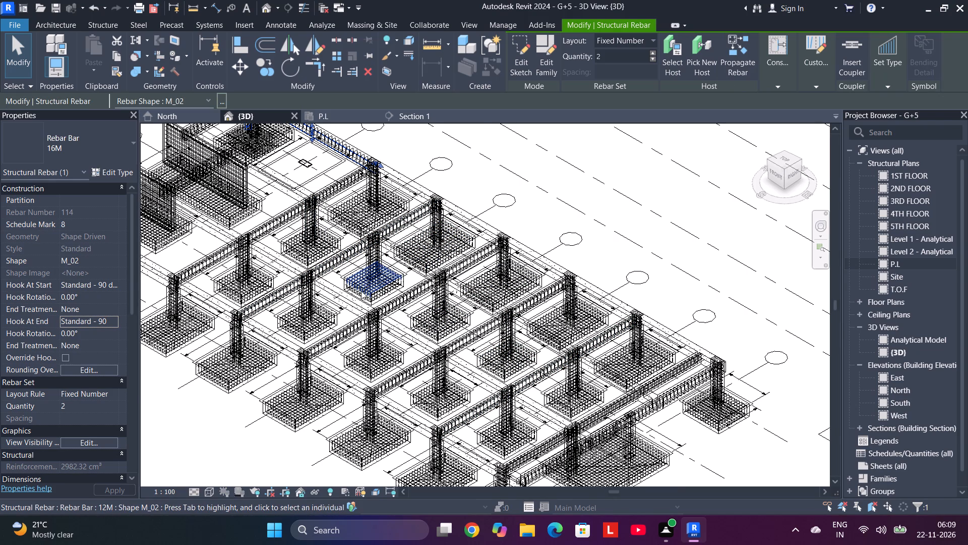
middle_drag(423, 154, 554, 290)
scroll(447, 275, up, 14)
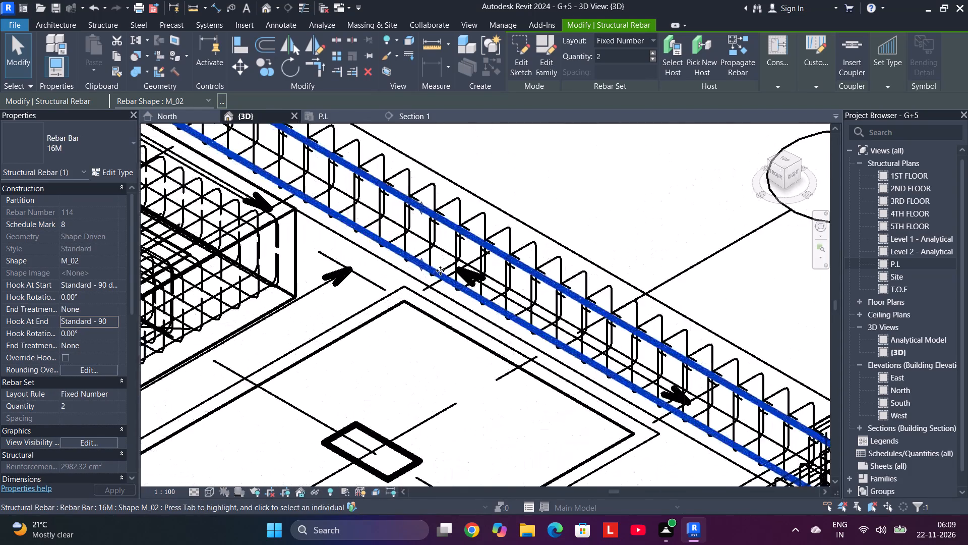
scroll(440, 270, down, 3)
middle_drag(601, 254, 596, 251)
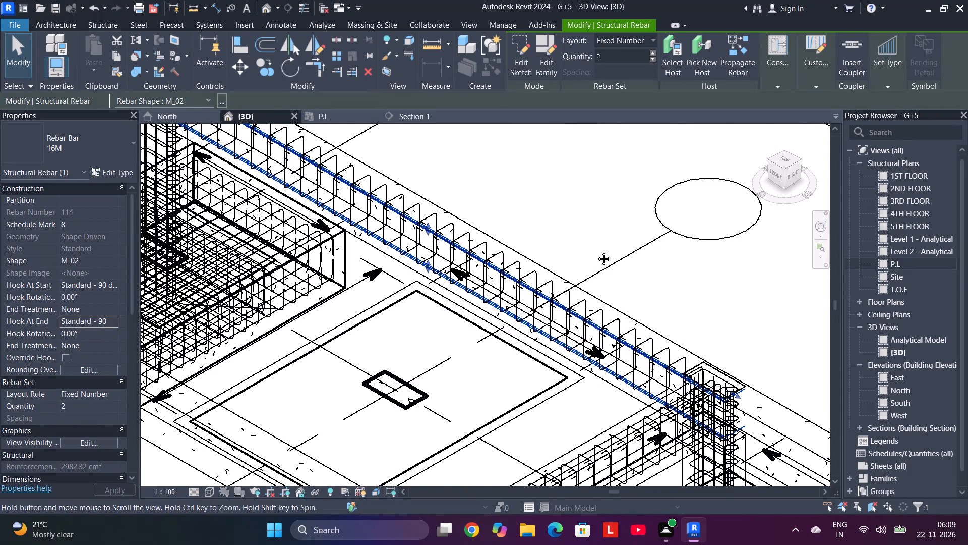
middle_drag(596, 251, 473, 224)
scroll(622, 358, up, 6)
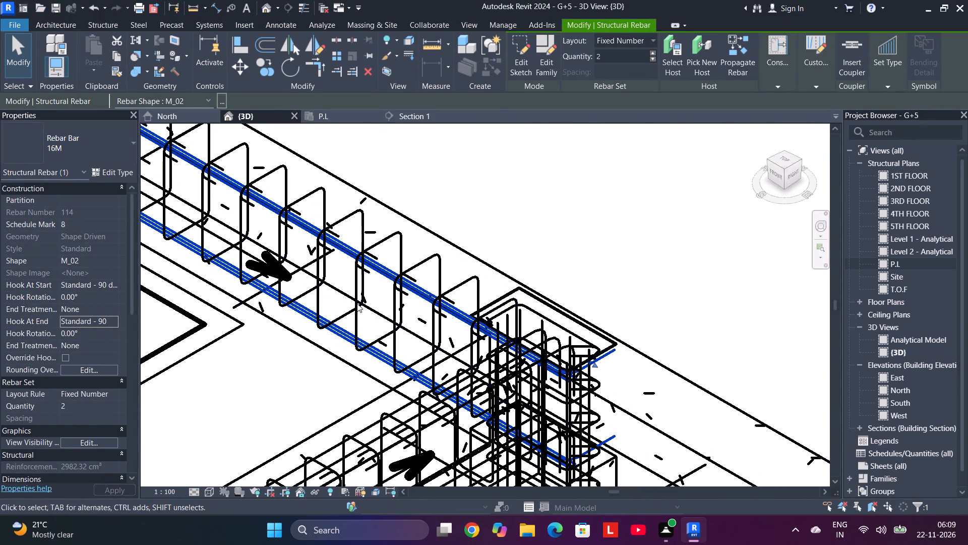
scroll(310, 302, down, 3)
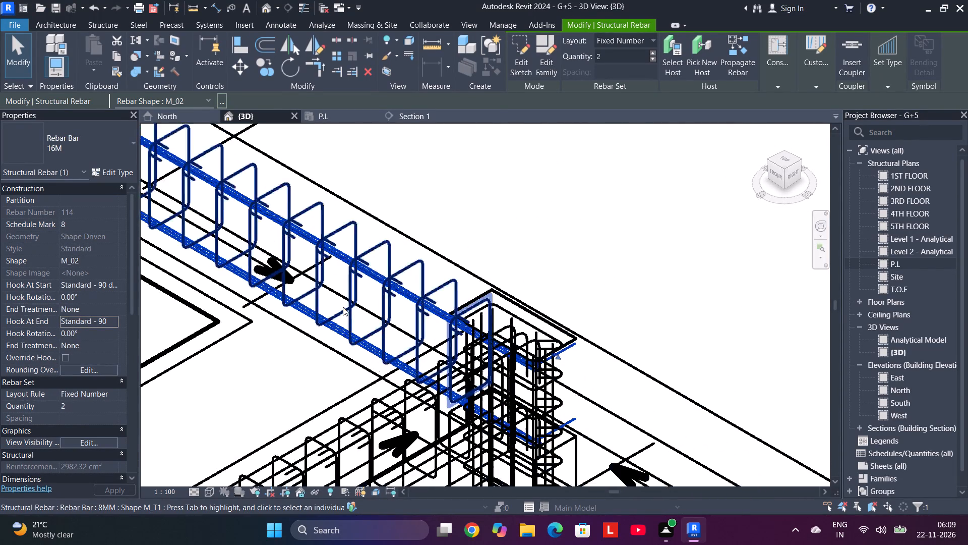
scroll(343, 307, down, 1)
scroll(341, 307, up, 1)
middle_drag(426, 207, 901, 422)
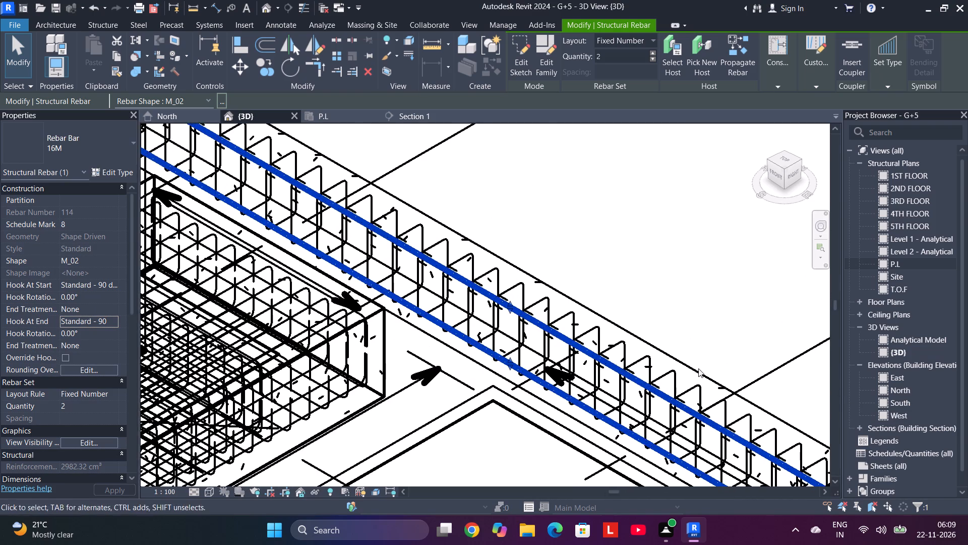
middle_drag(444, 177, 789, 396)
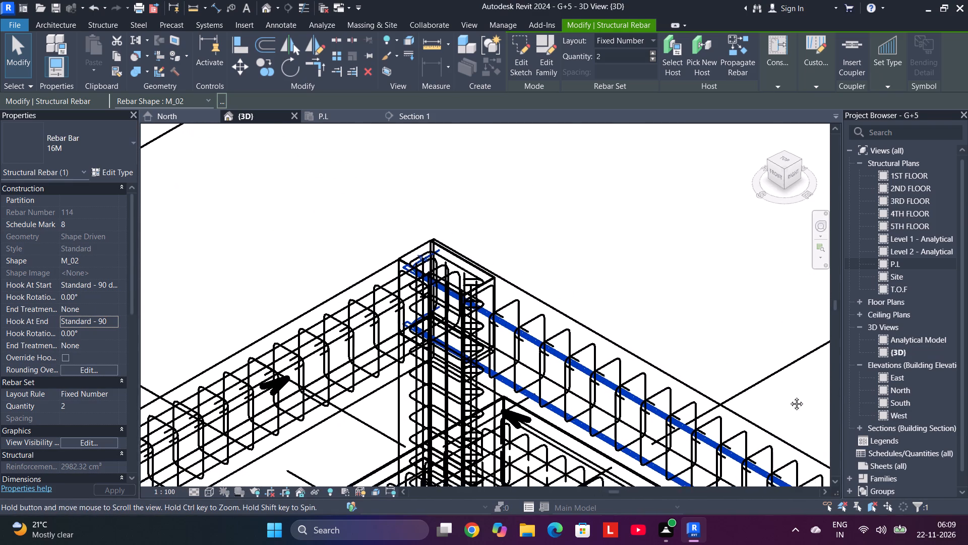
middle_drag(789, 396, 655, 338)
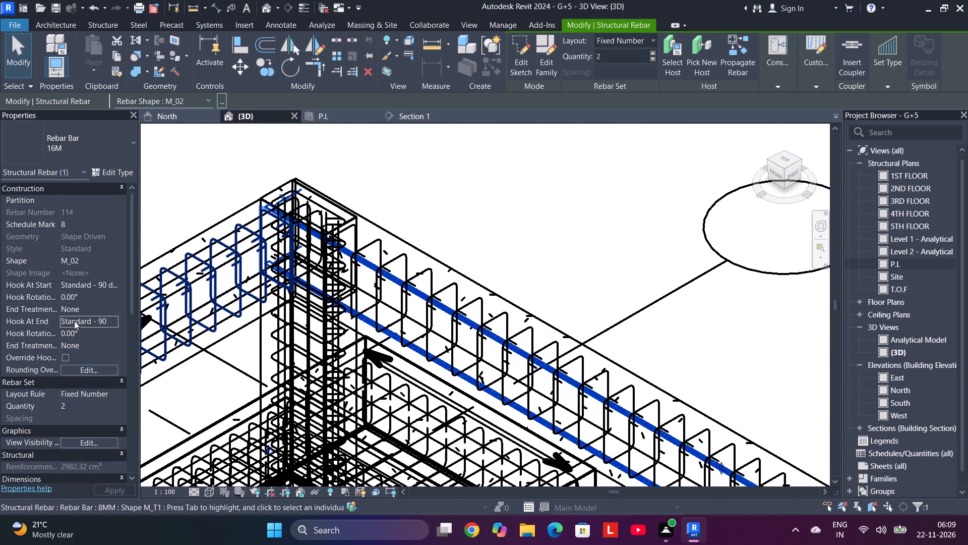
Set the hook rotation at both the start and the end of the 16M bar pair to 90°.
click(80, 295)
drag(81, 295, 63, 303)
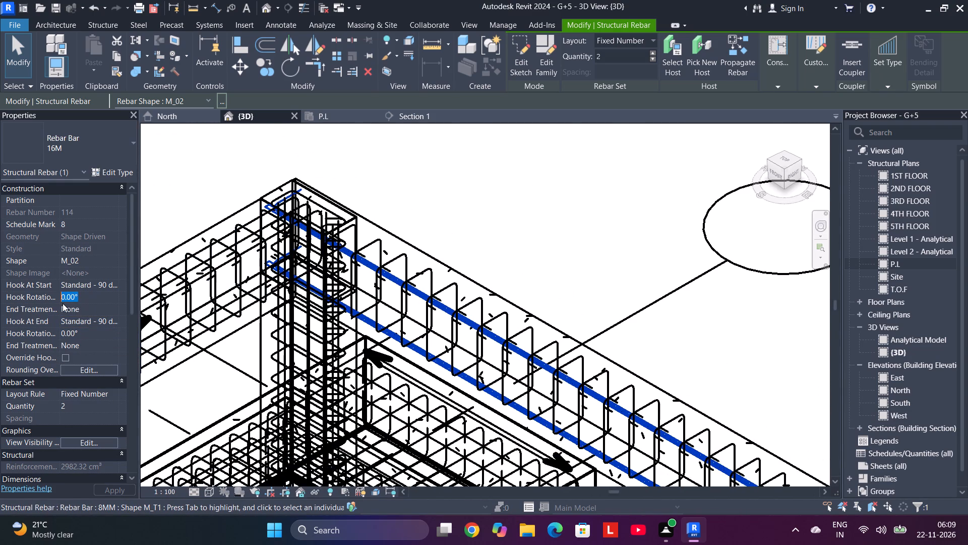
text(90)
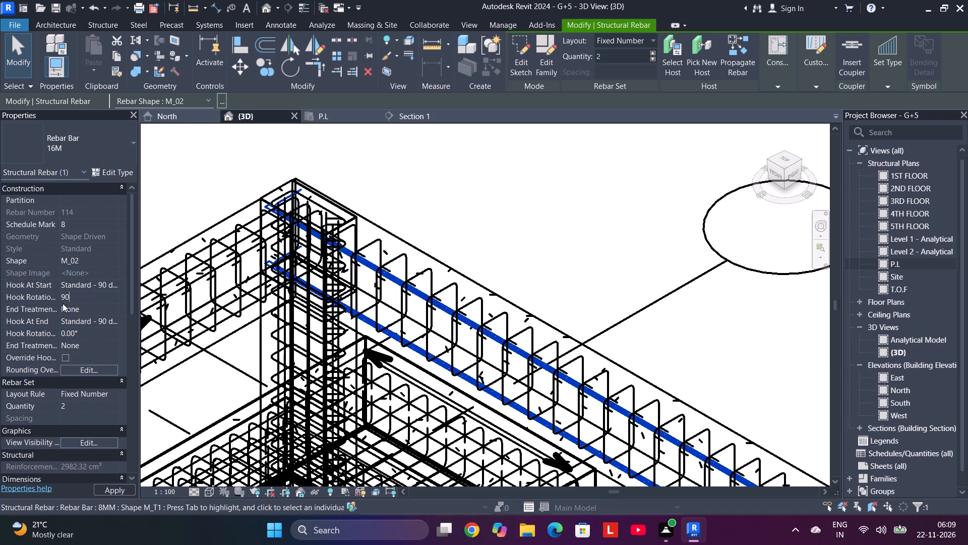
key(Return)
click(89, 333)
drag(89, 333, 46, 343)
text(90)
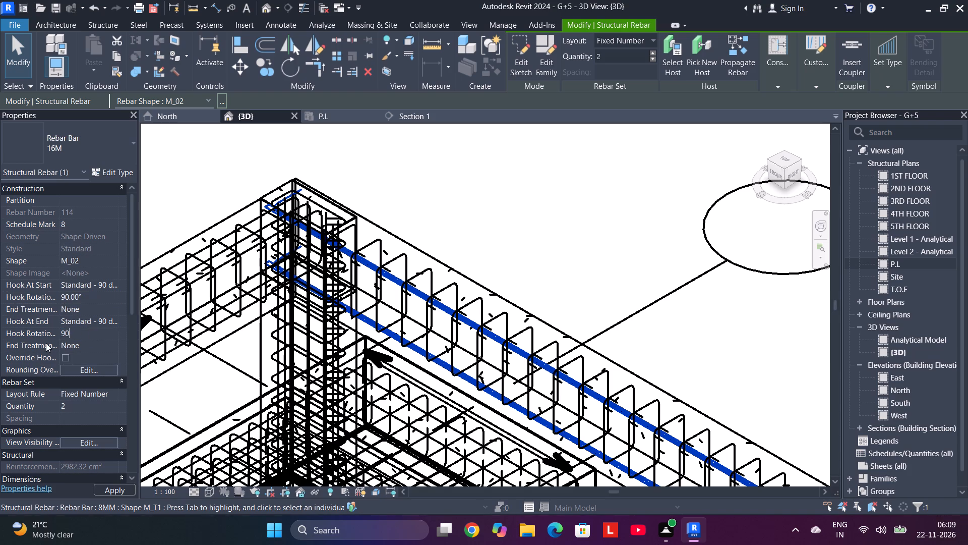
key(Return)
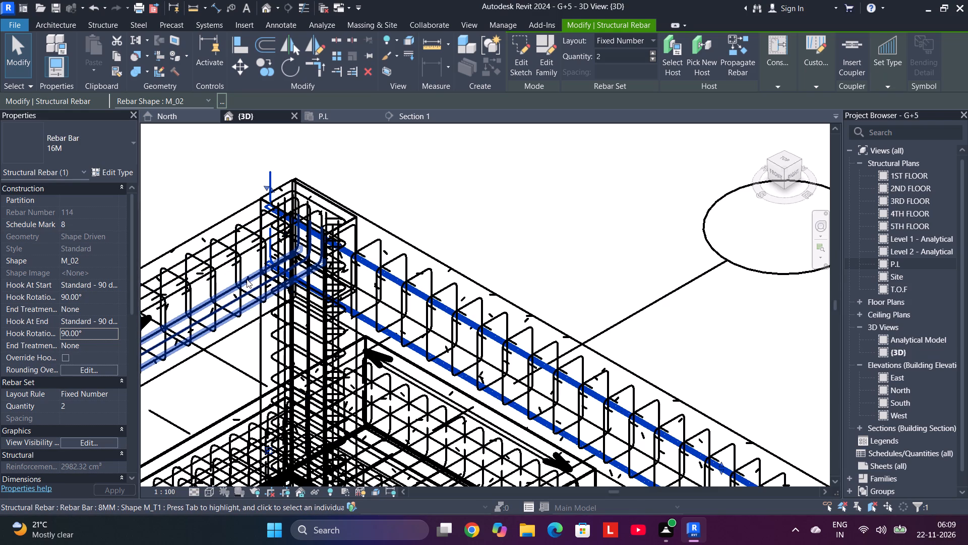
scroll(527, 248, down, 5)
middle_drag(528, 249, 528, 248)
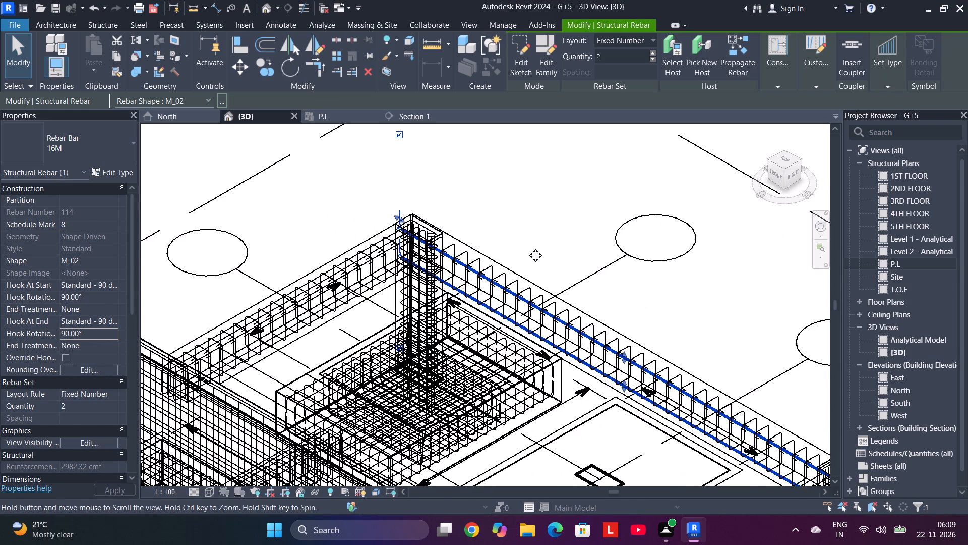
middle_drag(528, 248, 161, 116)
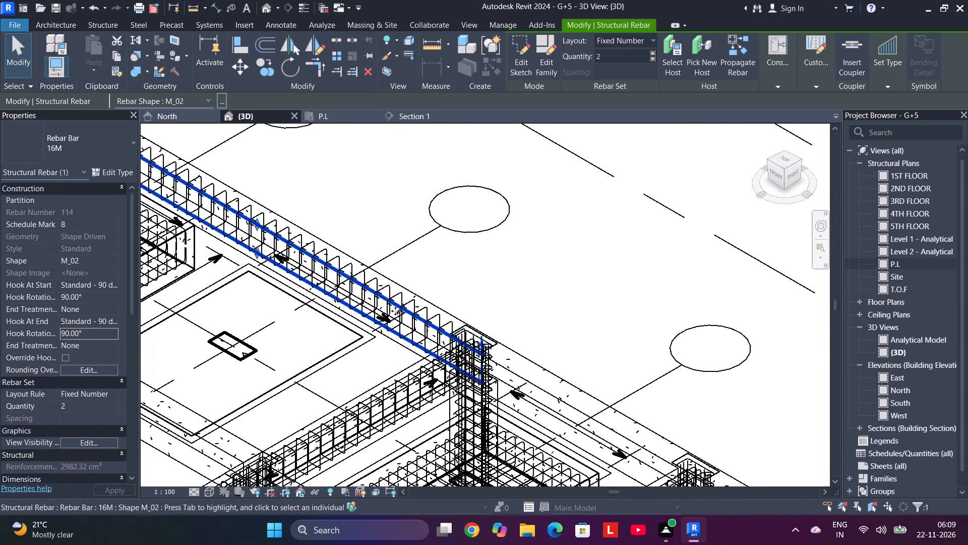
Set the hook rotation at both the start and the end of the 16M bar pair to 270°.
middle_drag(306, 163, 570, 255)
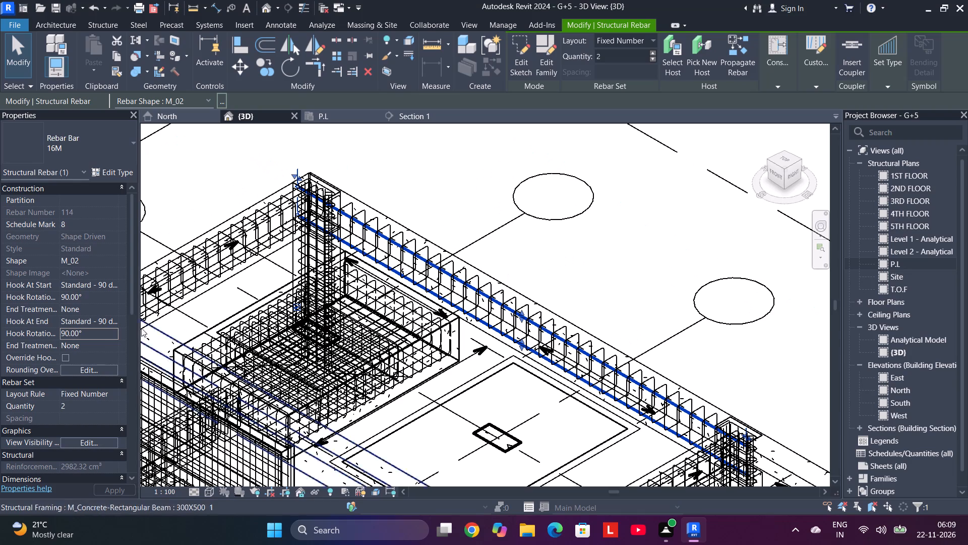
click(89, 296)
drag(89, 296, 44, 295)
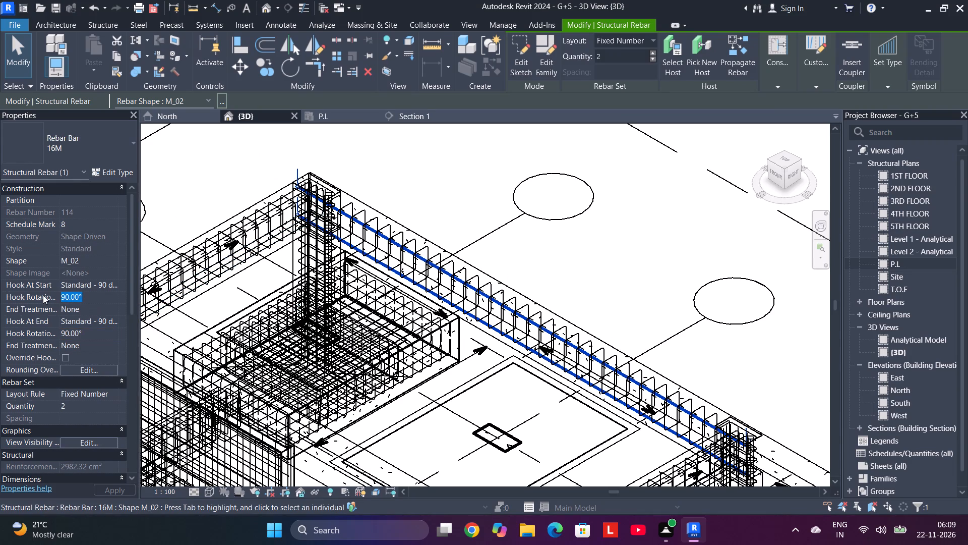
text(270)
key(Return)
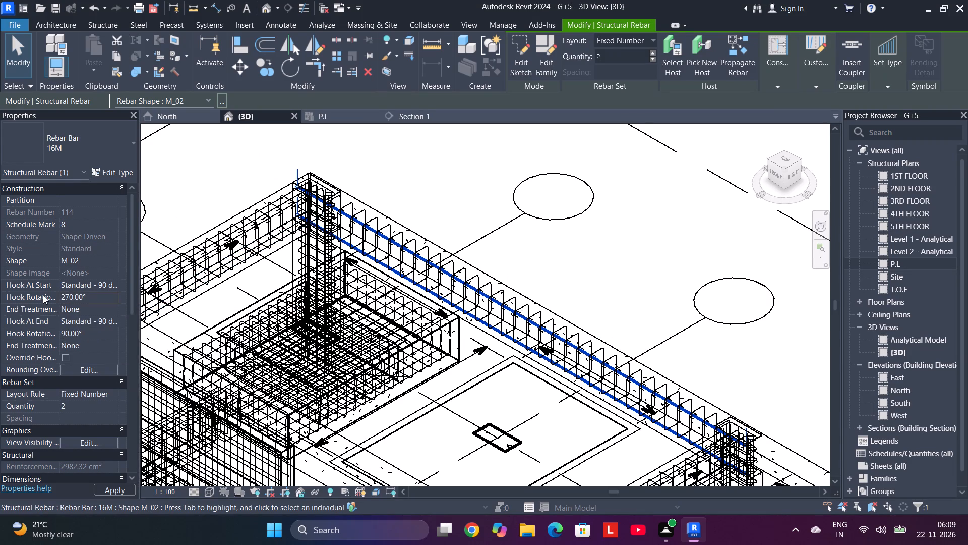
click(88, 333)
drag(87, 333, 0, 337)
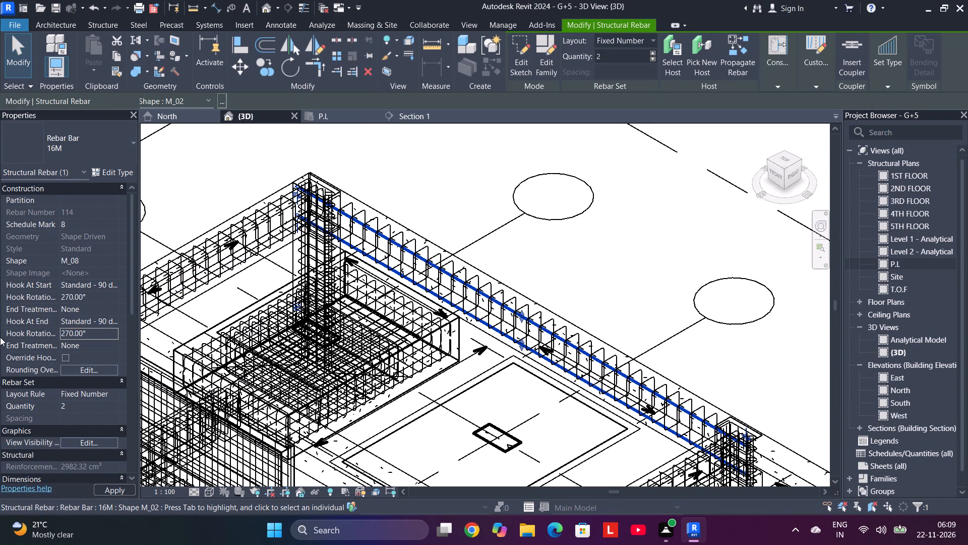
text(270)
key(Return)
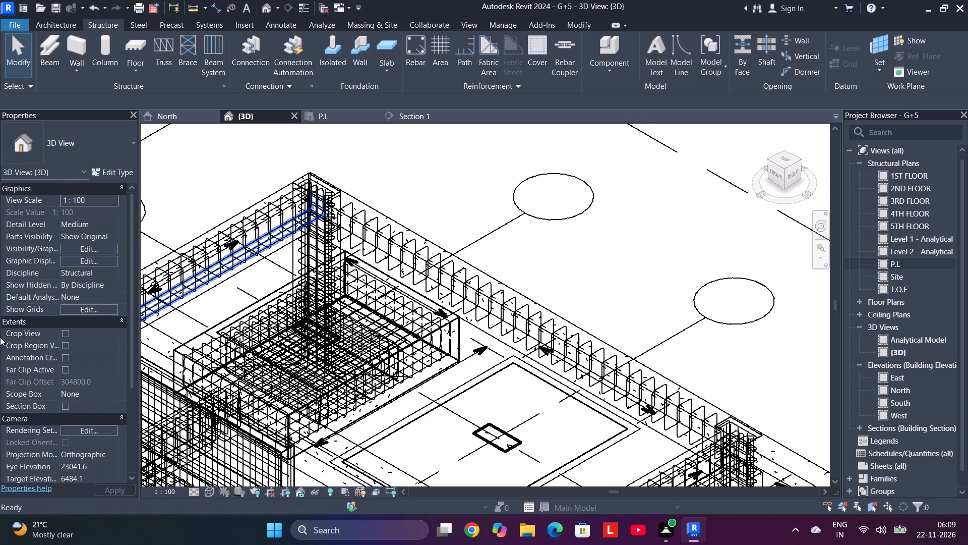
Examine the reinforcement at the edge beam's corner column in the 3D view.
scroll(306, 187, up, 4)
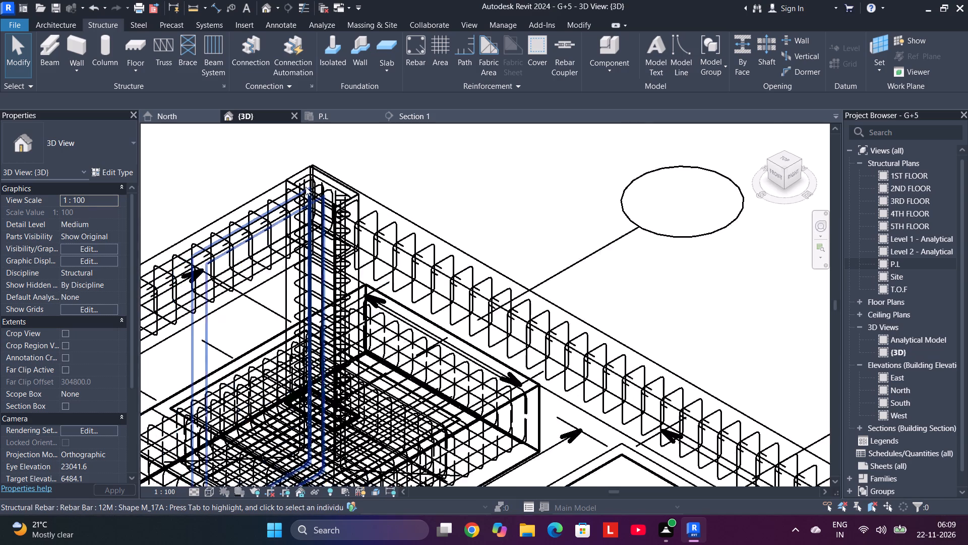
scroll(306, 187, up, 1)
scroll(490, 225, down, 4)
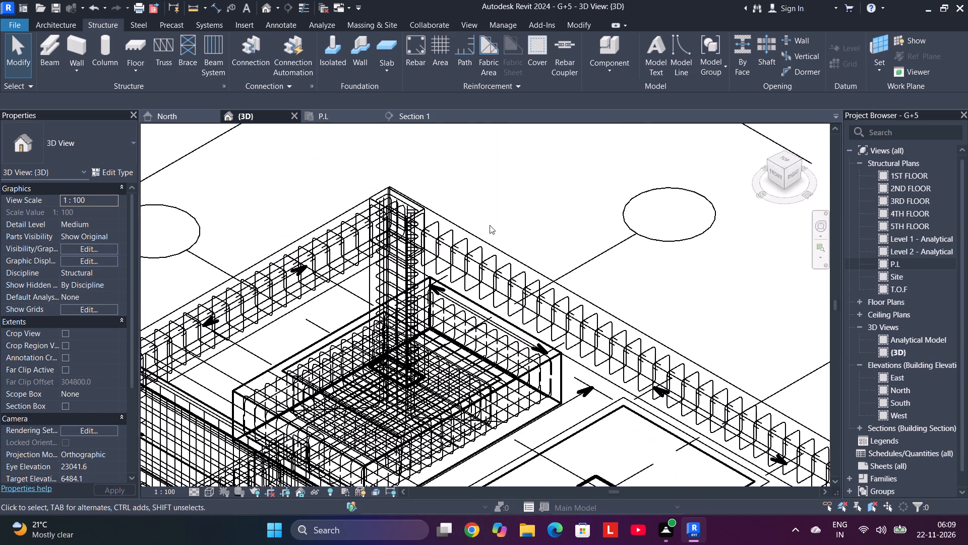
scroll(447, 242, up, 5)
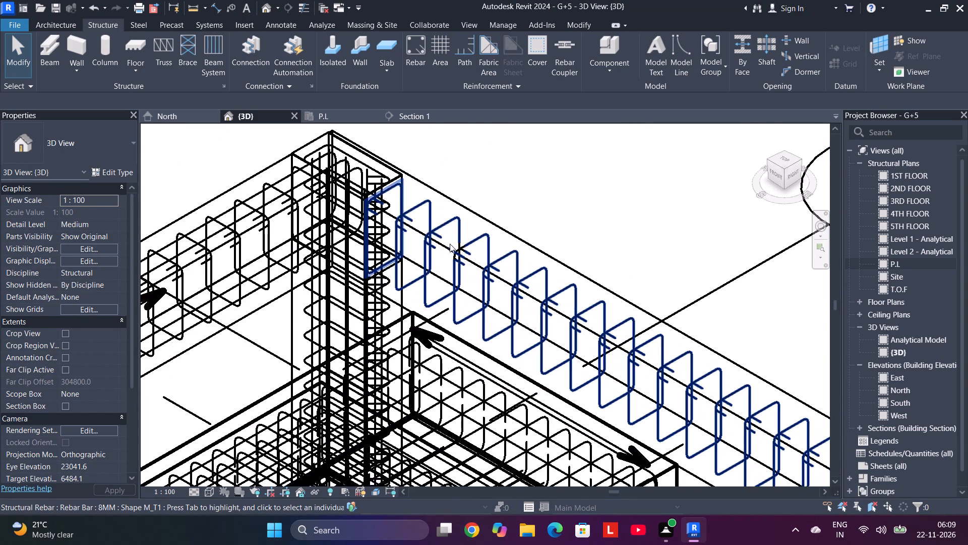
scroll(450, 244, up, 4)
click(449, 252)
scroll(449, 252, down, 5)
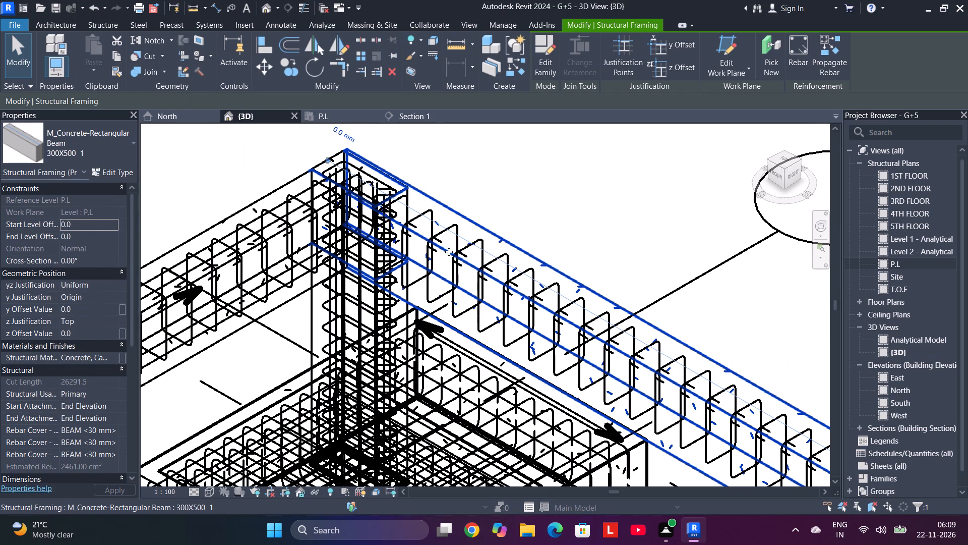
scroll(449, 252, down, 5)
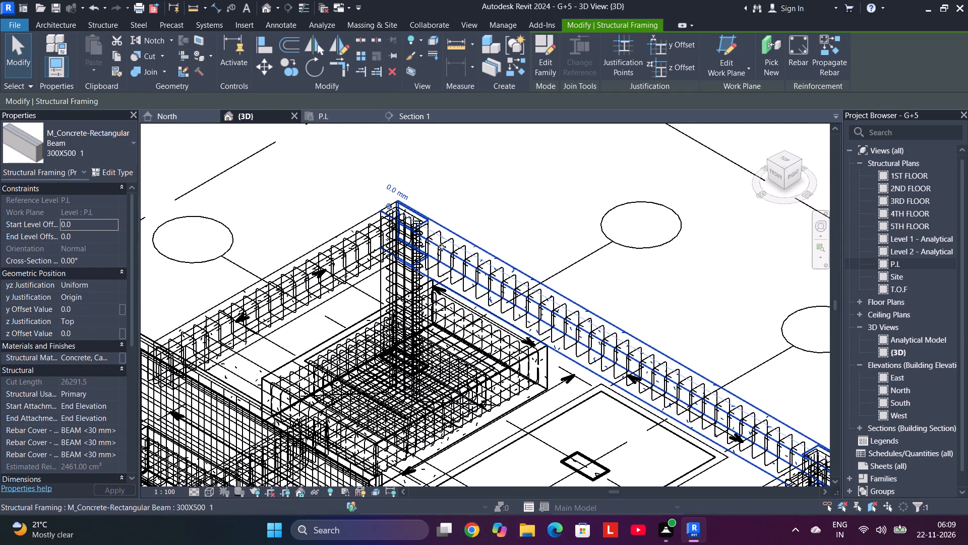
scroll(393, 225, up, 14)
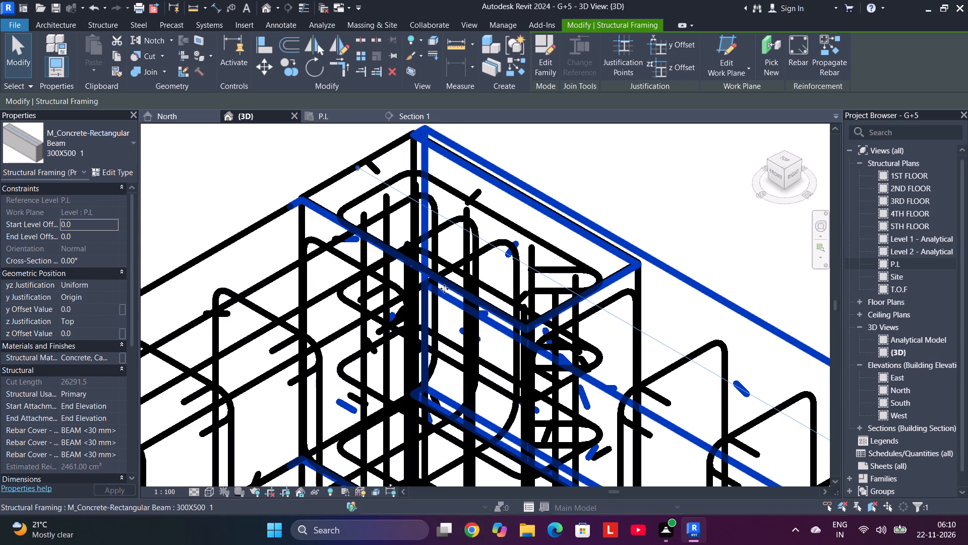
In the Section 1 view, undo the removal of the beam's 16M bar pair.
click(418, 110)
click(416, 114)
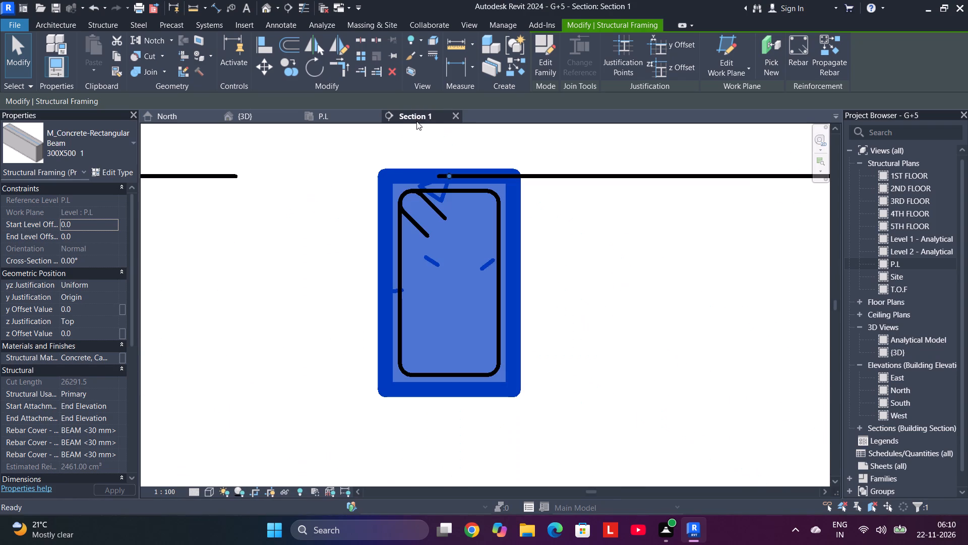
click(577, 241)
scroll(529, 242, down, 4)
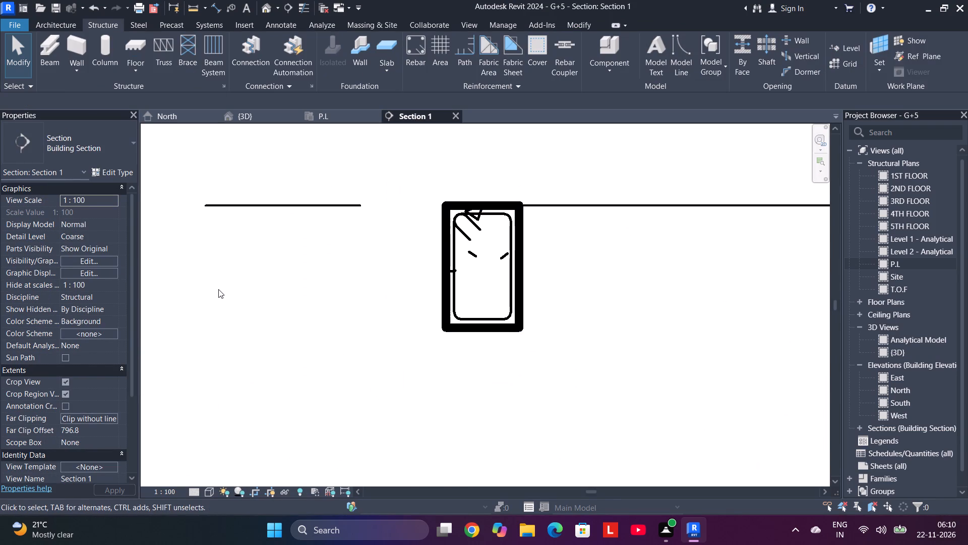
key(ctrl+z)
Select the 16M bar pair and check its extent and hooks in the P.L plan and the 3D view.
click(458, 220)
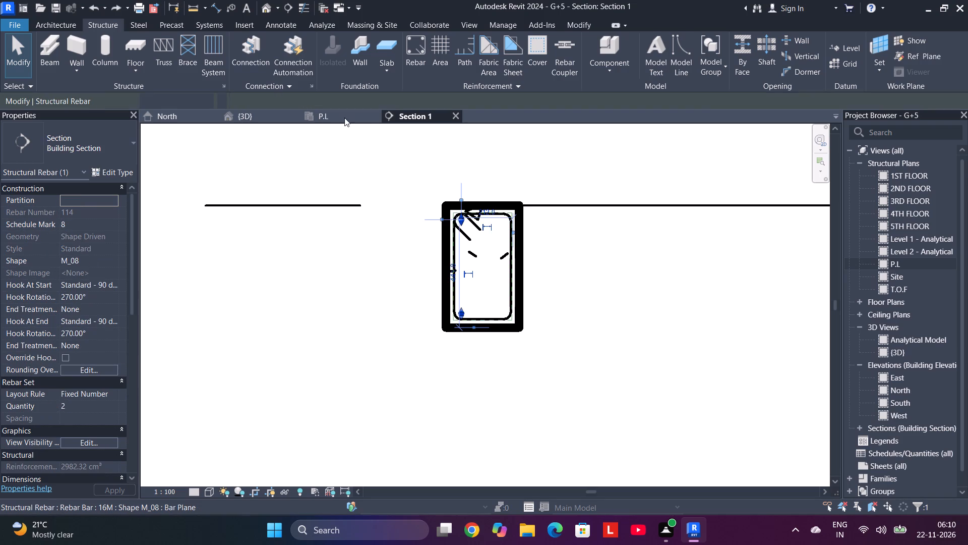
click(344, 118)
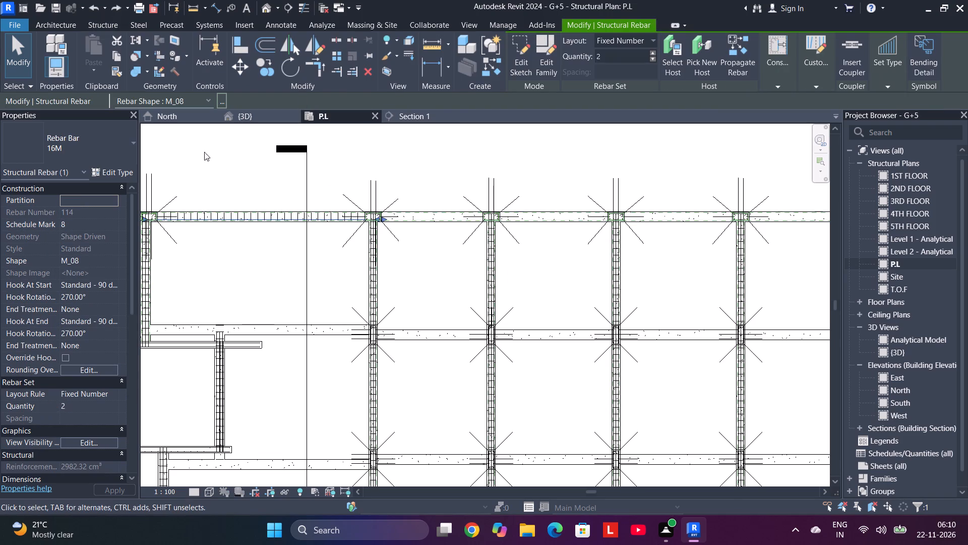
click(243, 118)
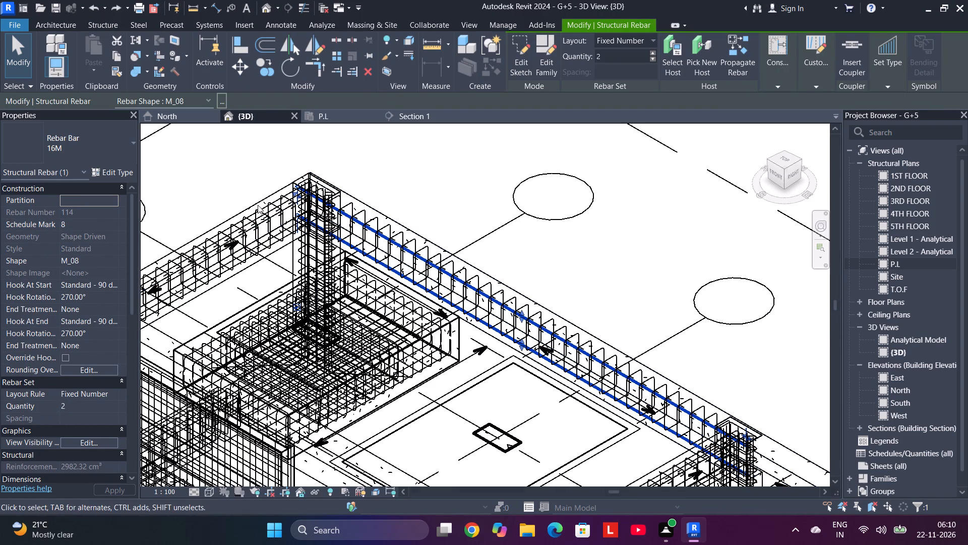
scroll(292, 182, up, 8)
scroll(290, 184, down, 4)
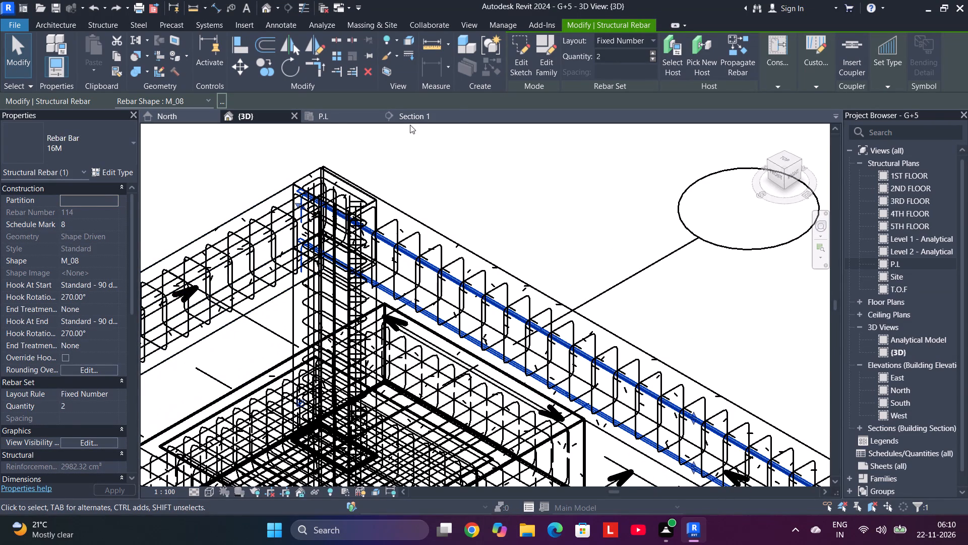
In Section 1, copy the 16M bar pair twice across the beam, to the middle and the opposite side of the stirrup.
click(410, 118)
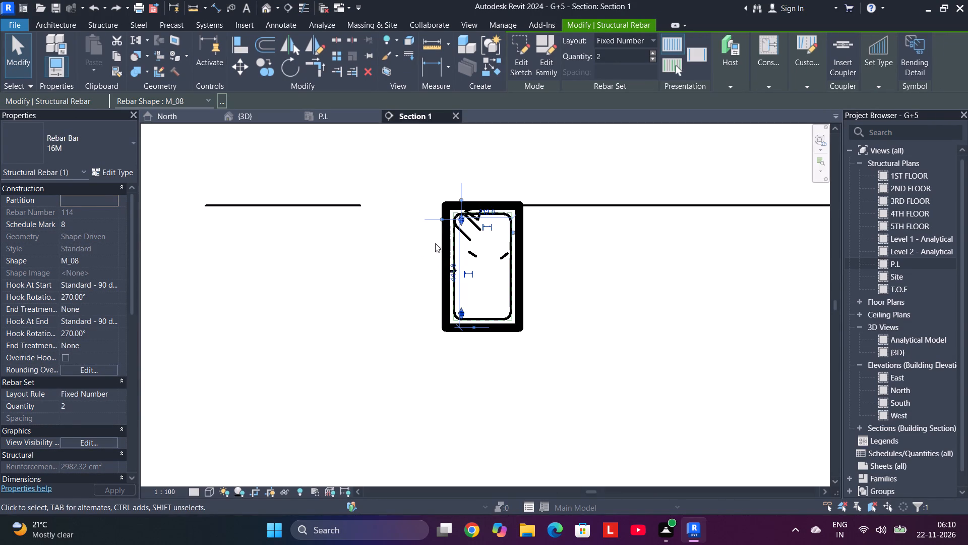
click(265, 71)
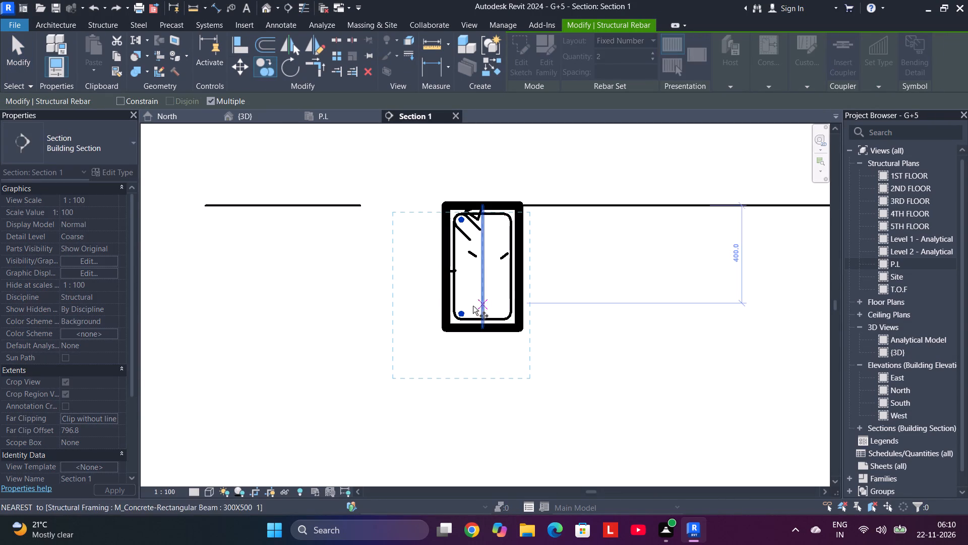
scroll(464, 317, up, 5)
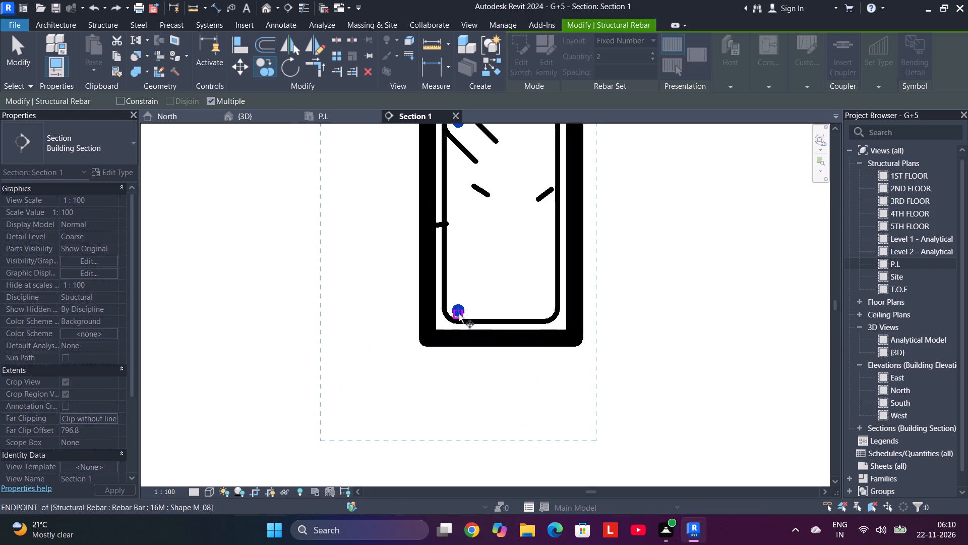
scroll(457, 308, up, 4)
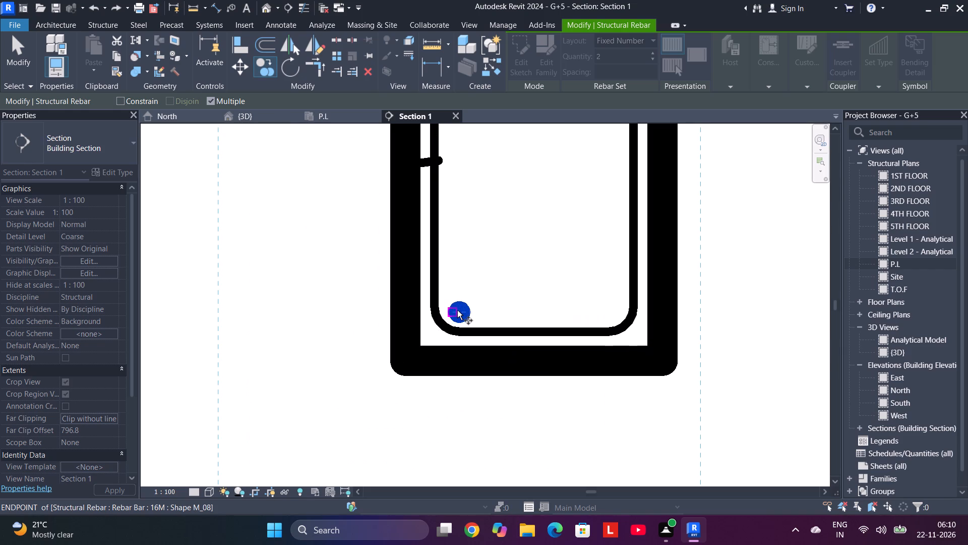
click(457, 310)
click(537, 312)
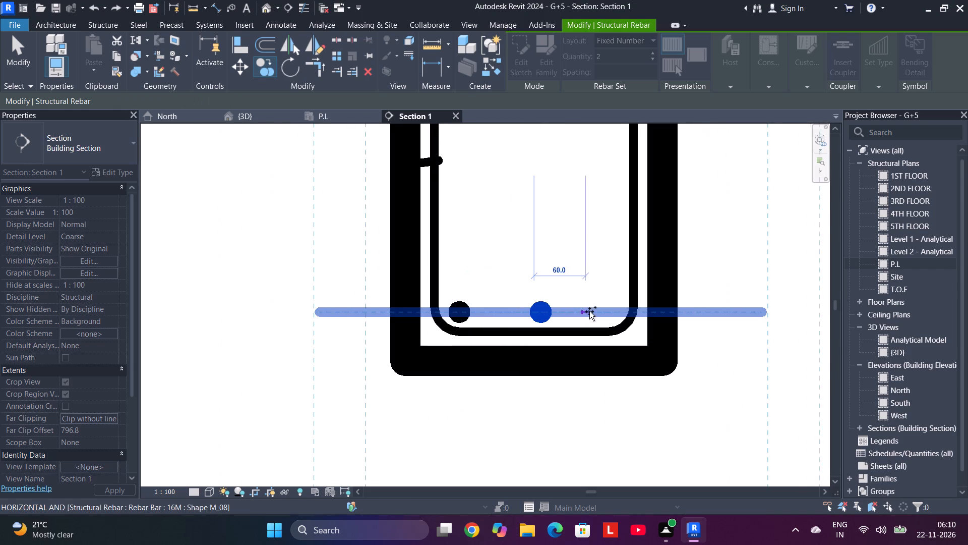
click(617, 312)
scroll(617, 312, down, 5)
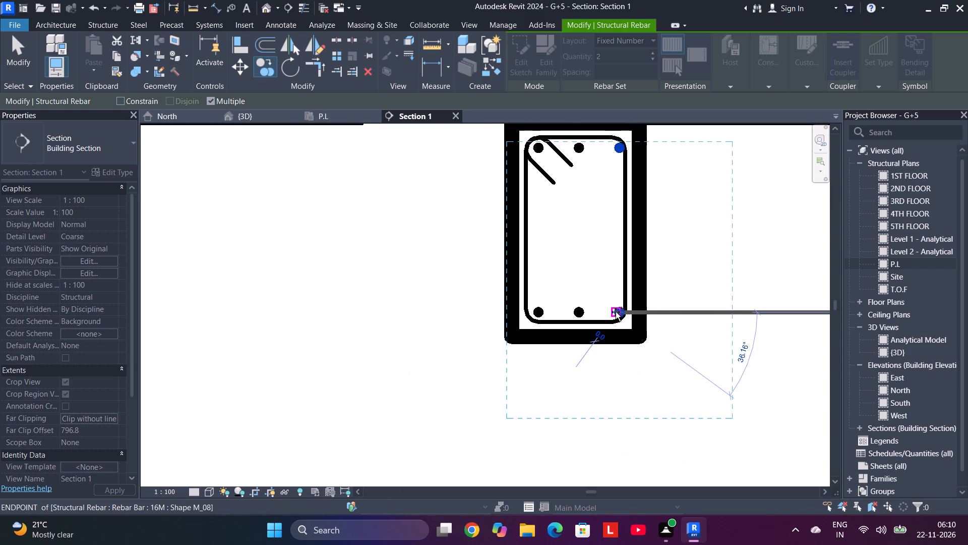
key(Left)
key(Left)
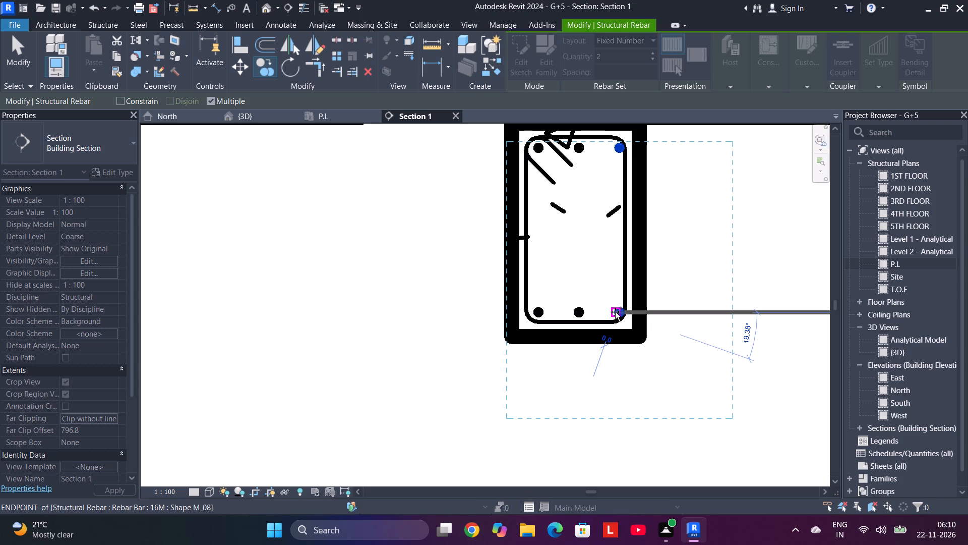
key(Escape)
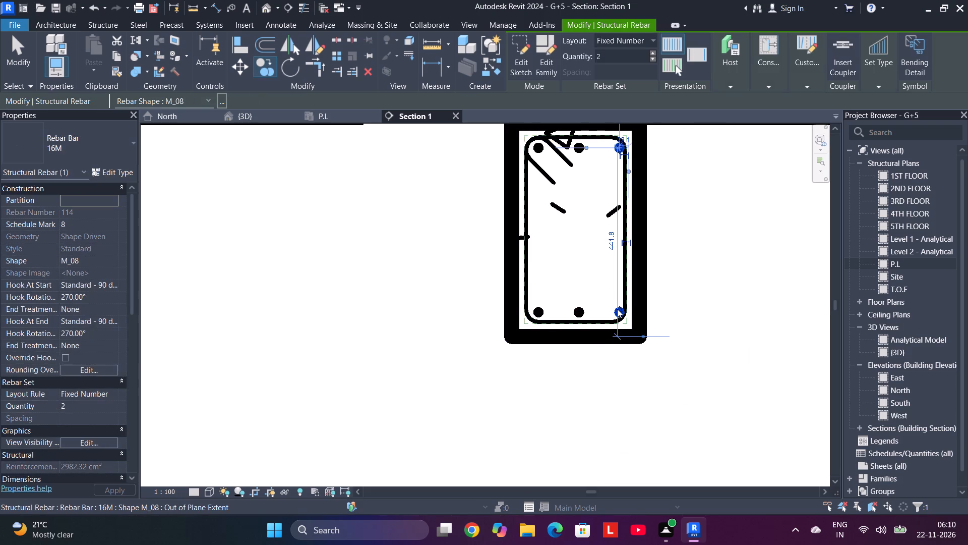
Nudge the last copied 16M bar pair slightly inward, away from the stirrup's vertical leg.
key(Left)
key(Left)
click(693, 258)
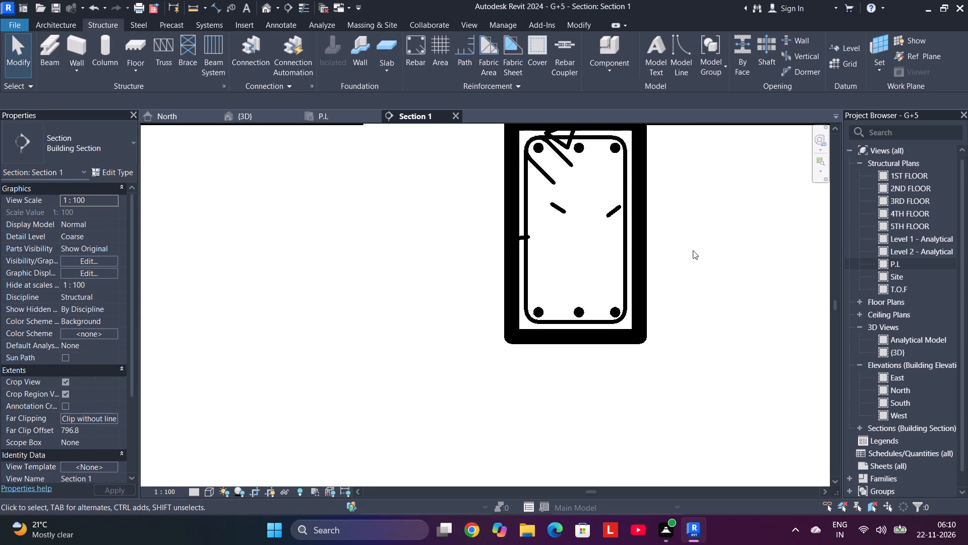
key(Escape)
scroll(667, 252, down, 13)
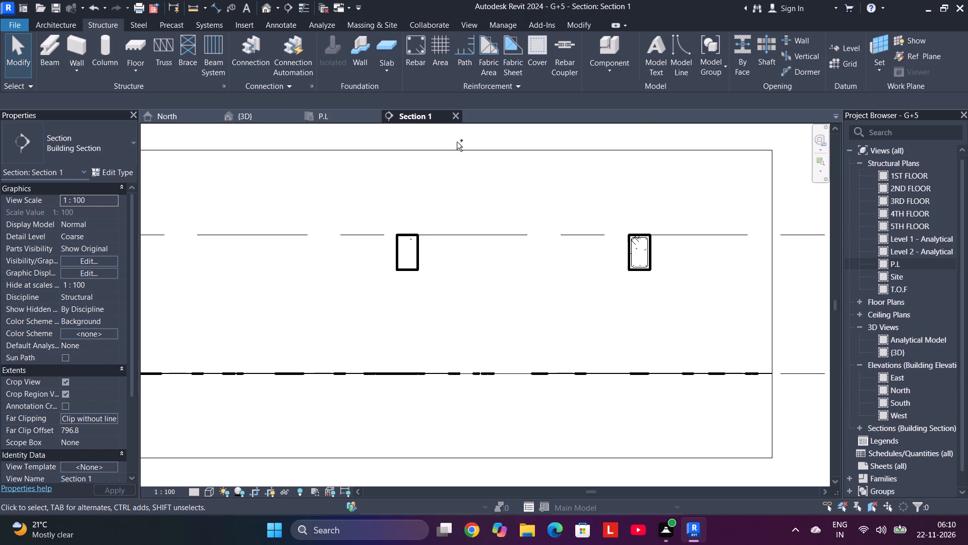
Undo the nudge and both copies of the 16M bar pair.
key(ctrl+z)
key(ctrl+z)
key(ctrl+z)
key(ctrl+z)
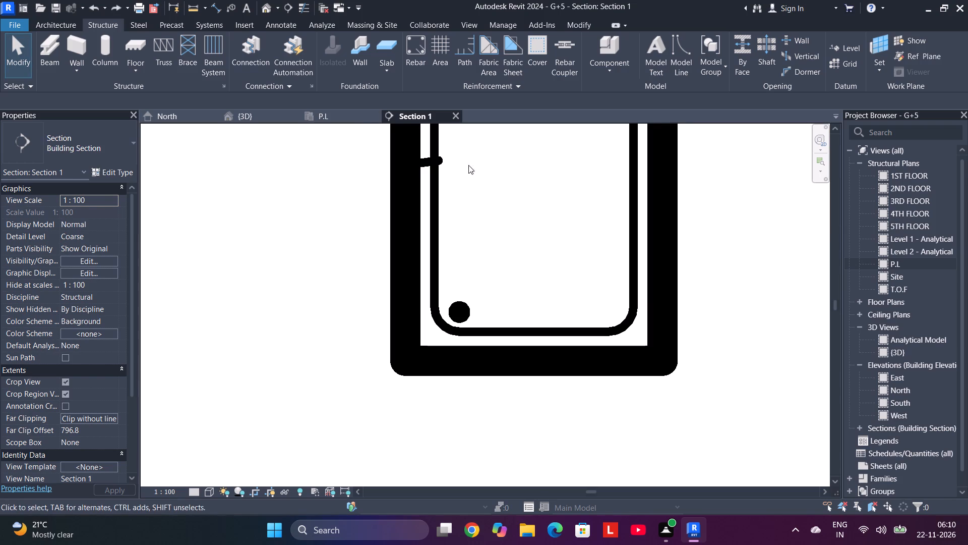
In the P.L plan, extend the 8MM stirrup set along the uppermost horizontal beam through all bays to the right-hand end column.
click(351, 117)
scroll(464, 260, down, 5)
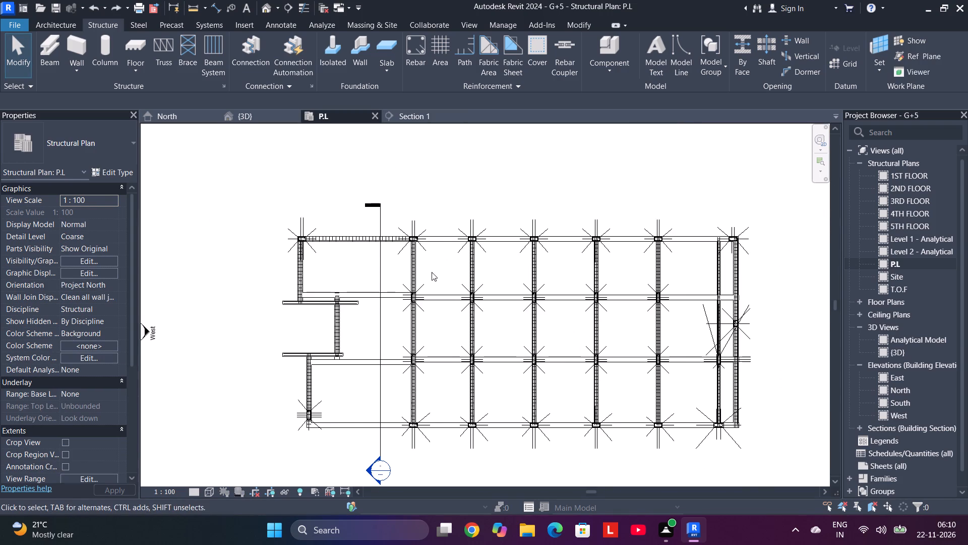
middle_drag(432, 272, 473, 219)
scroll(409, 196, up, 4)
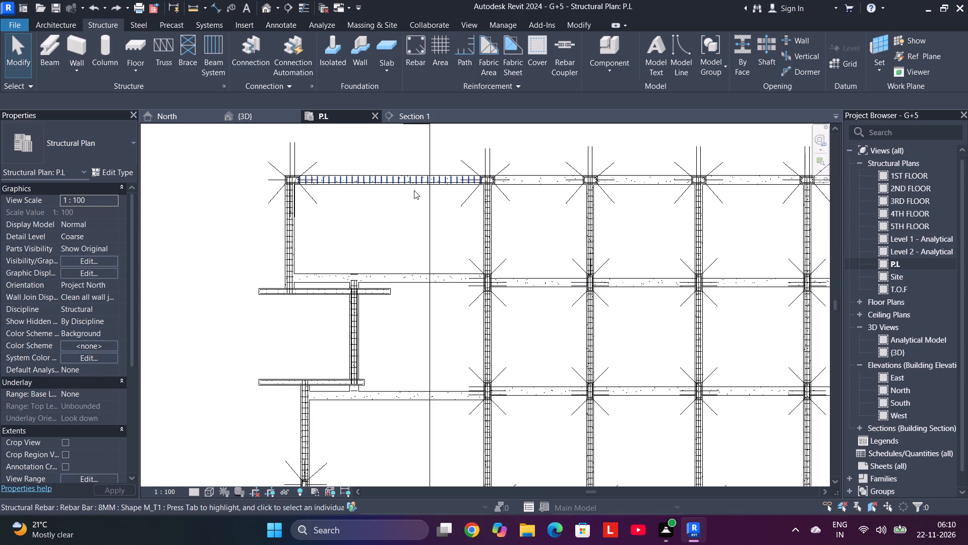
scroll(413, 189, up, 3)
click(503, 172)
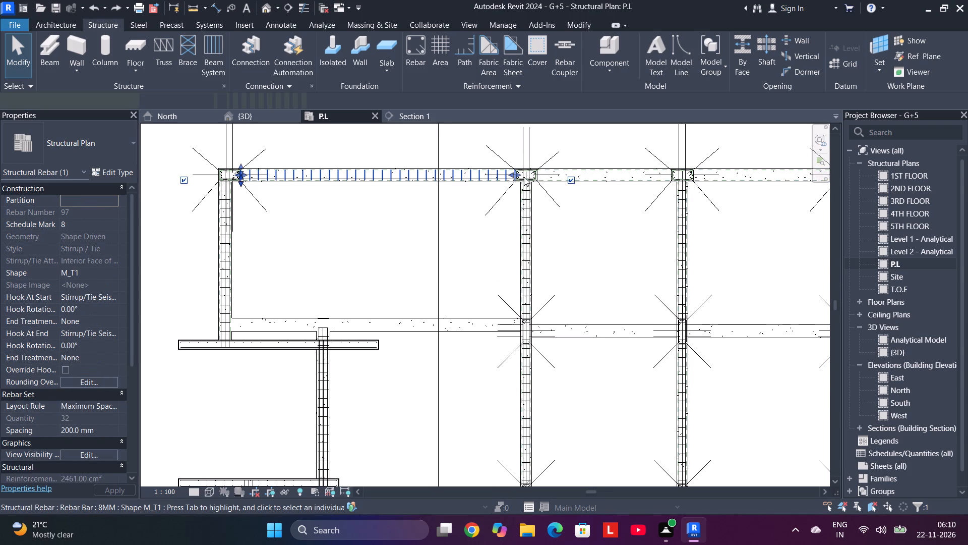
drag(519, 176, 655, 162)
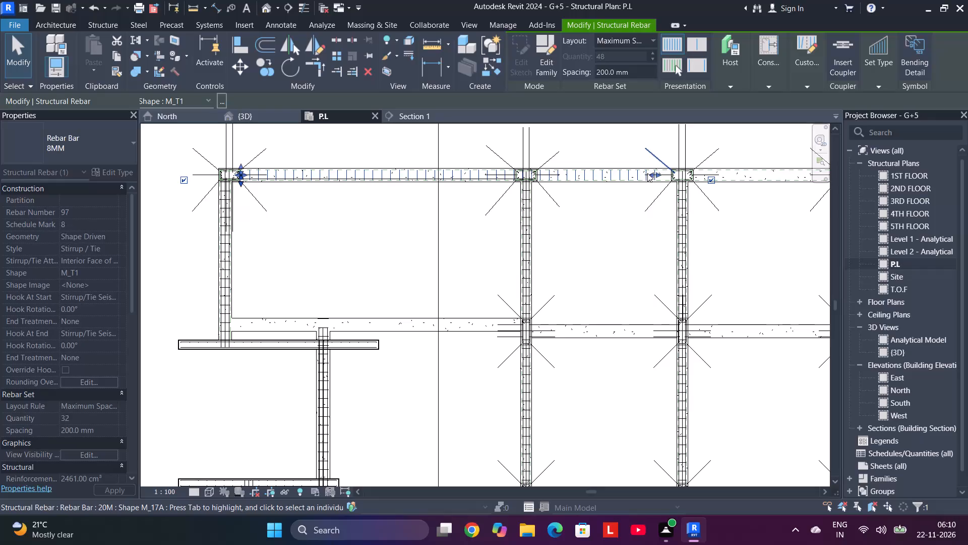
middle_drag(646, 178, 206, 196)
scroll(275, 194, down, 4)
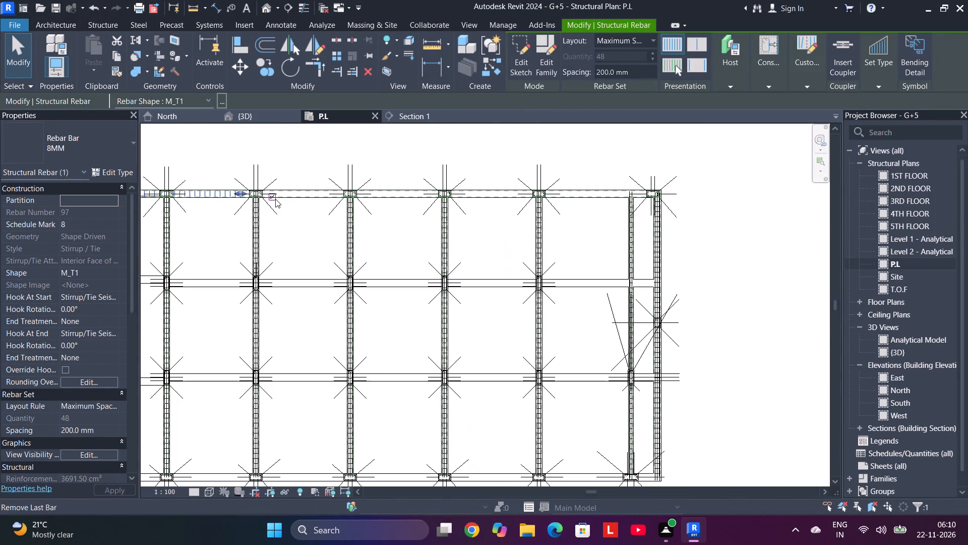
drag(243, 192, 614, 193)
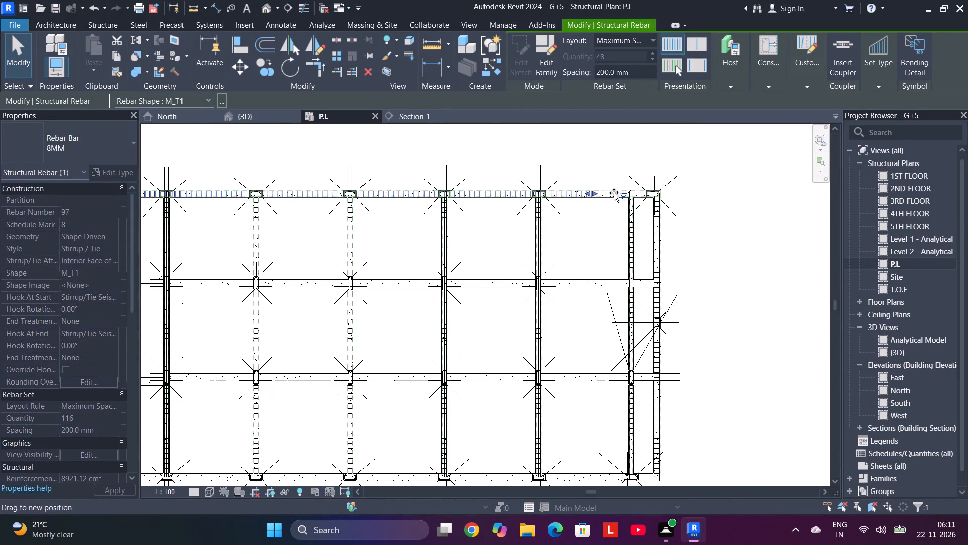
drag(614, 193, 653, 194)
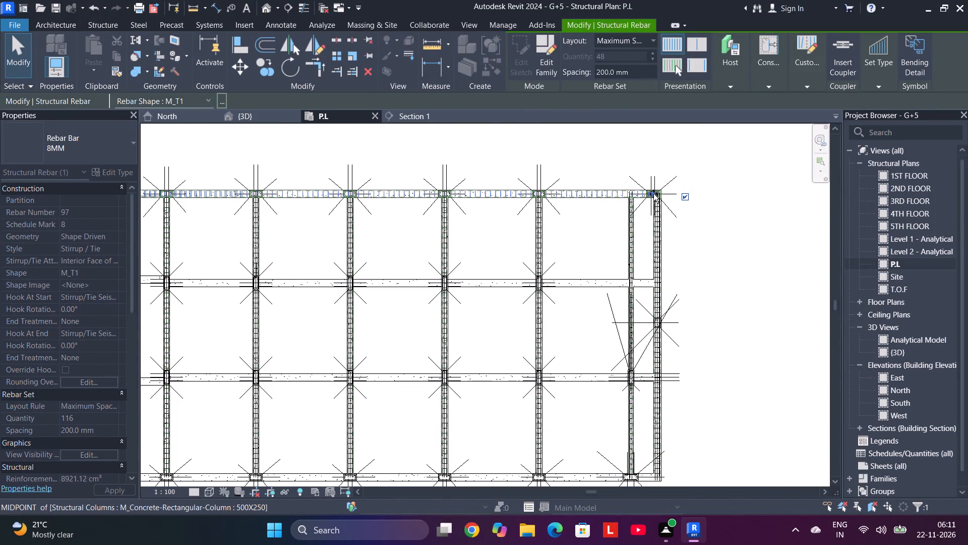
drag(653, 194, 643, 197)
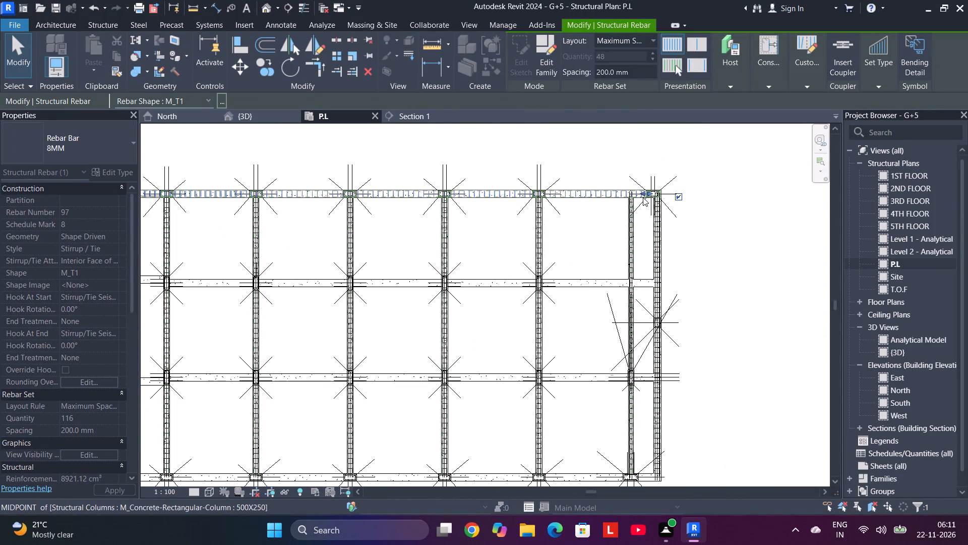
scroll(193, 207, up, 5)
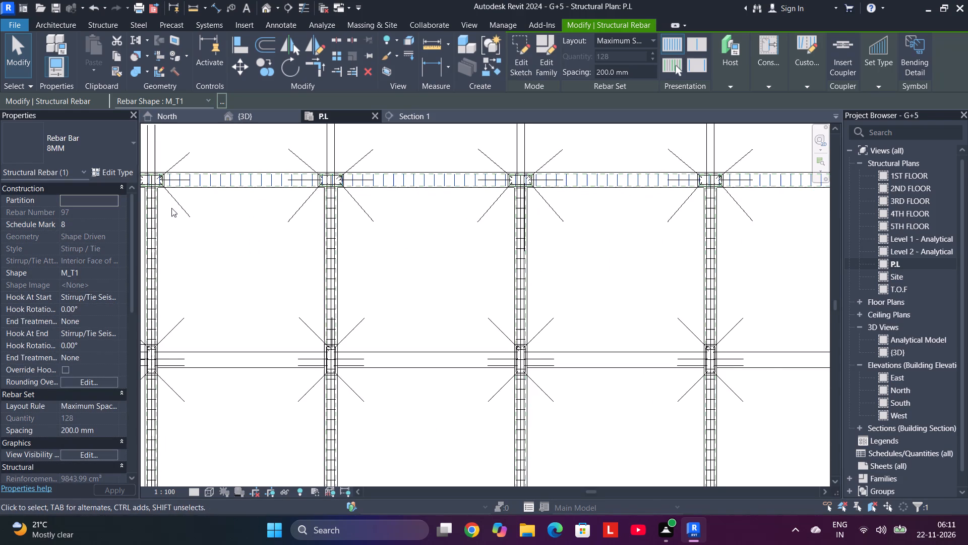
Stretch the 16M bar pair in the uppermost horizontal beam along its full length to the right-hand end column.
middle_drag(171, 208, 375, 198)
scroll(292, 181, up, 4)
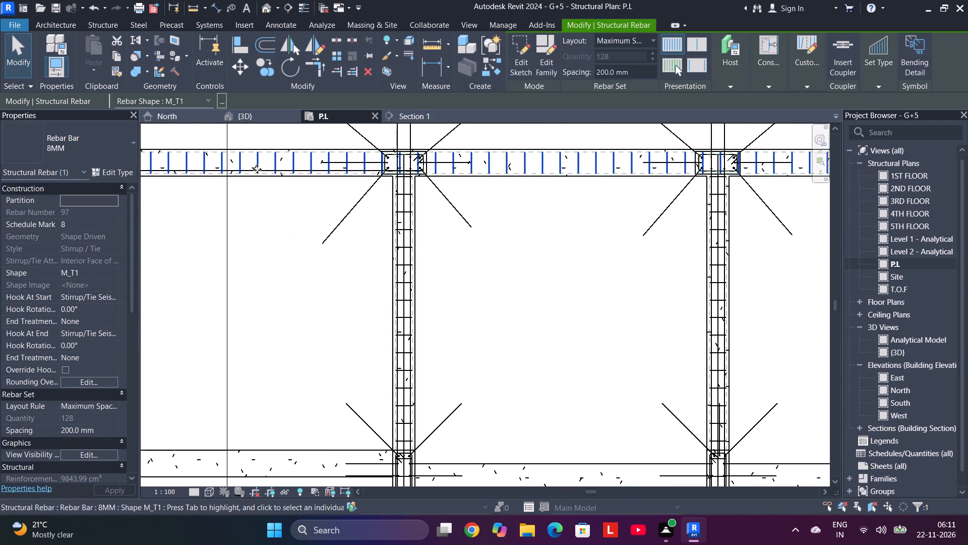
click(271, 224)
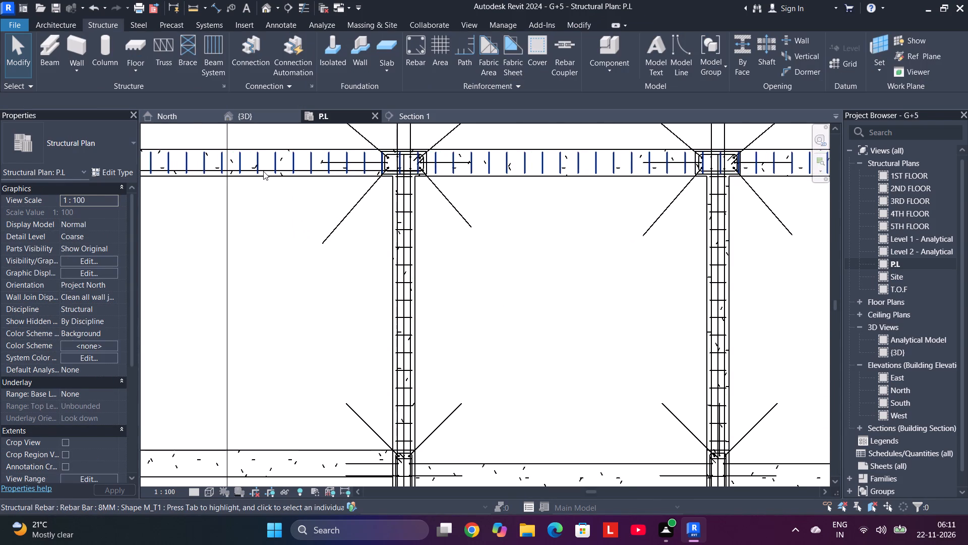
click(269, 169)
scroll(413, 175, down, 4)
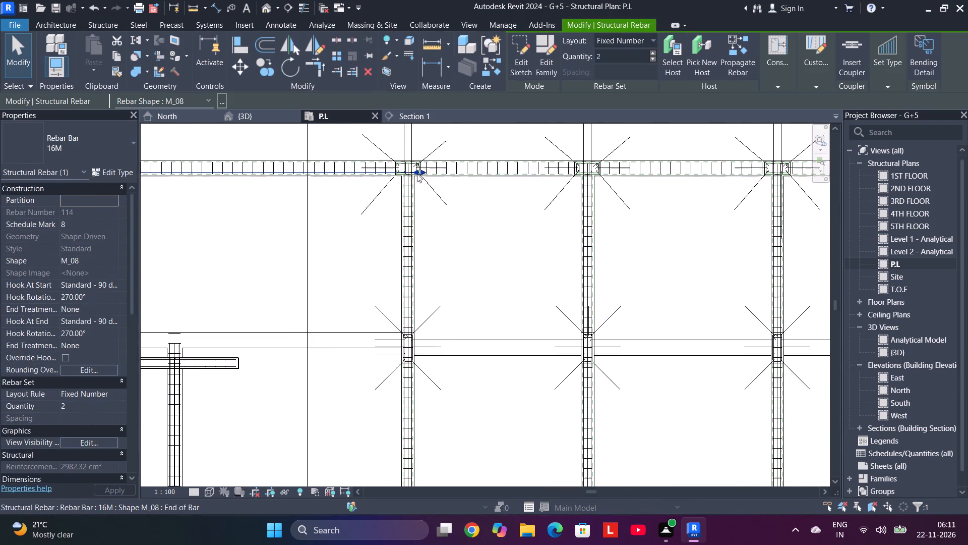
drag(422, 172, 640, 178)
middle_drag(640, 178, 345, 208)
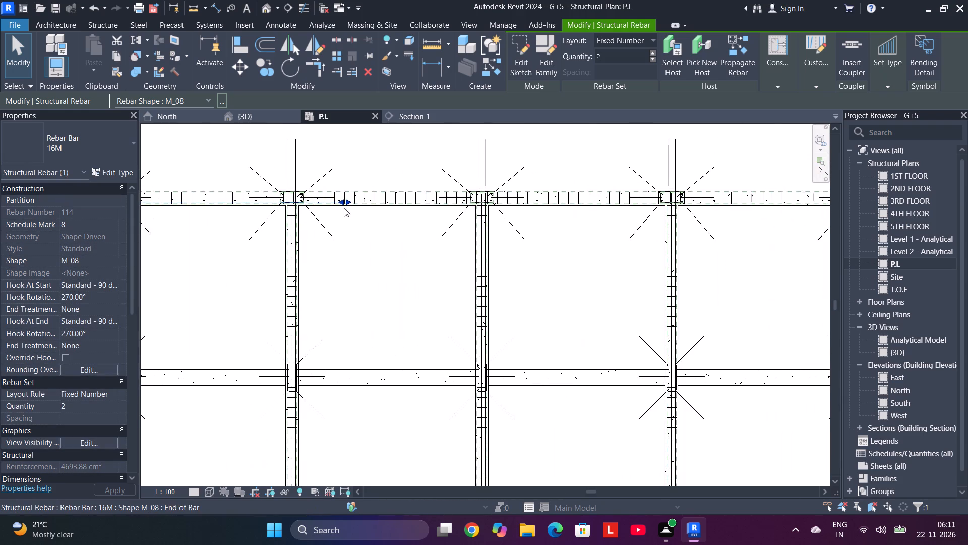
drag(347, 199, 653, 187)
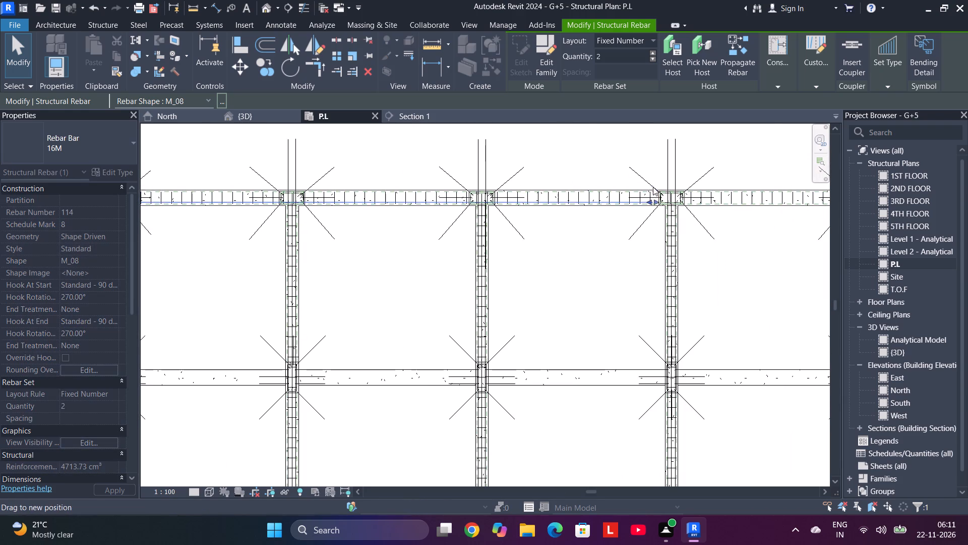
middle_drag(647, 187, 298, 210)
scroll(298, 210, down, 1)
drag(301, 224, 680, 216)
In Section 1, copy the 16M bar pair to the middle and opposite side of the stirrup, about 85 mm apart.
click(412, 120)
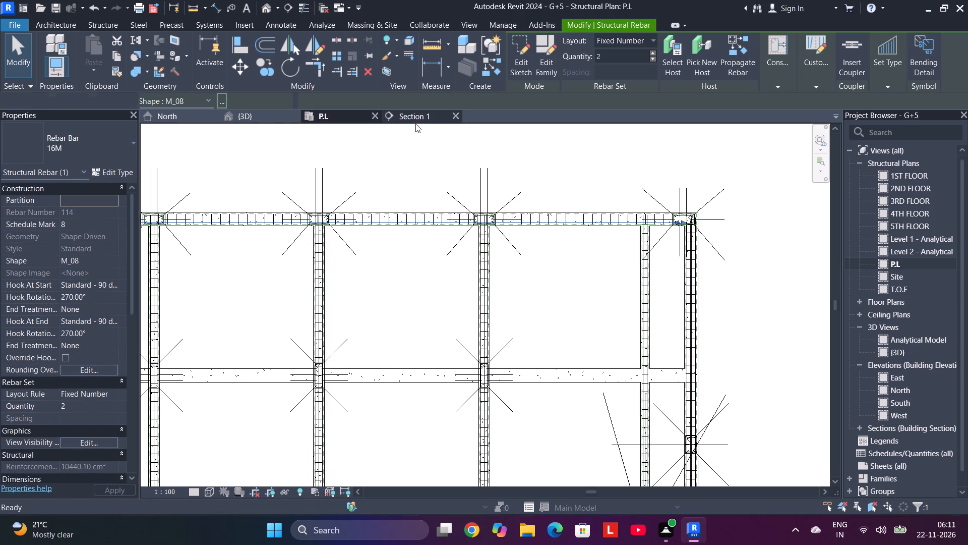
scroll(481, 266, down, 5)
middle_drag(481, 262, 391, 317)
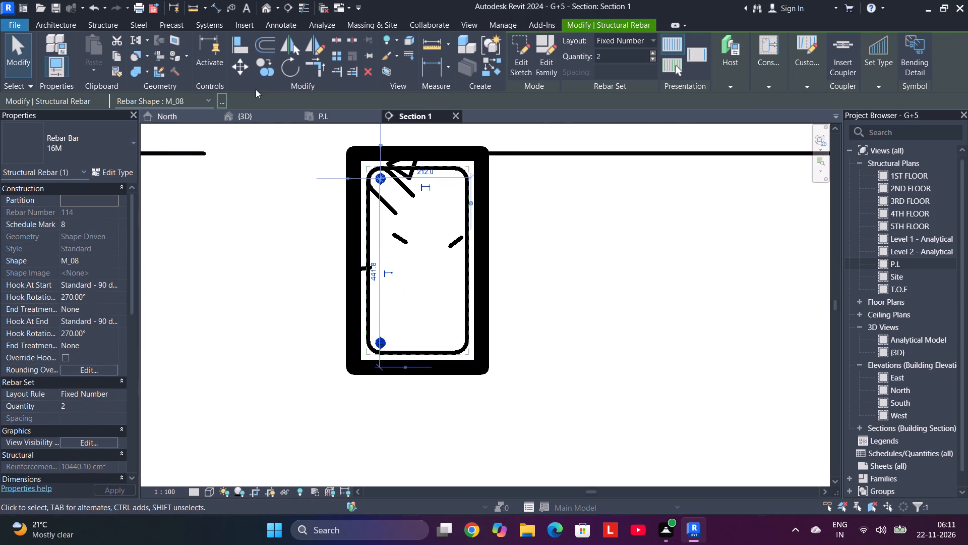
click(272, 72)
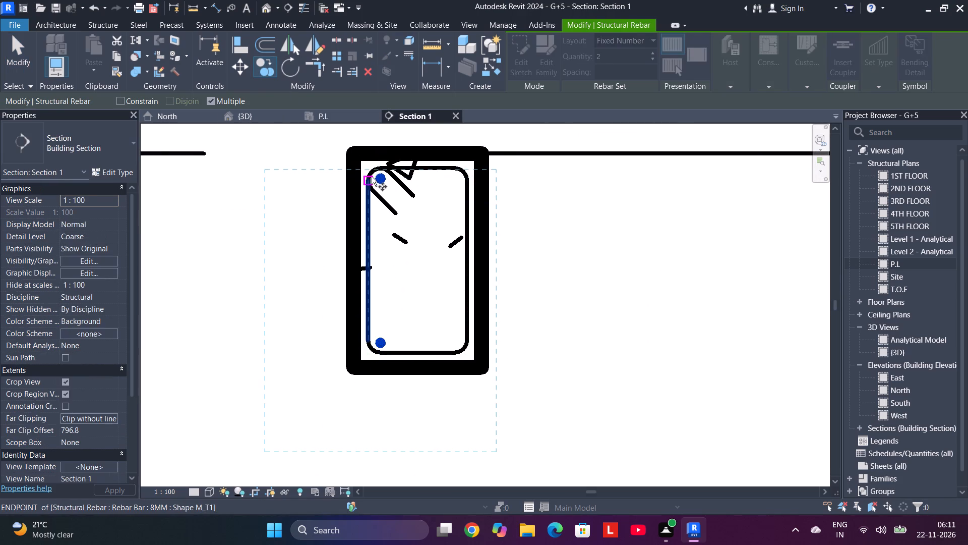
scroll(381, 178, up, 3)
click(381, 178)
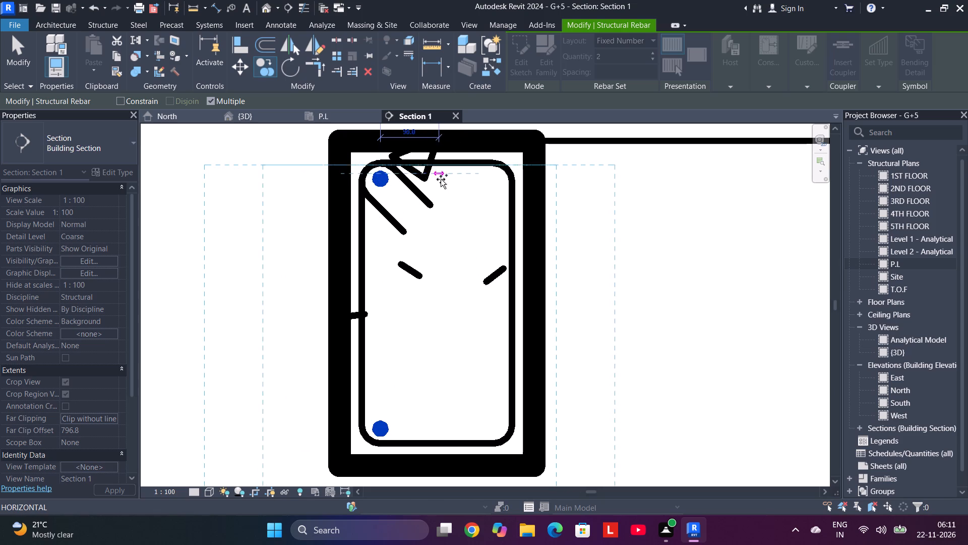
click(437, 182)
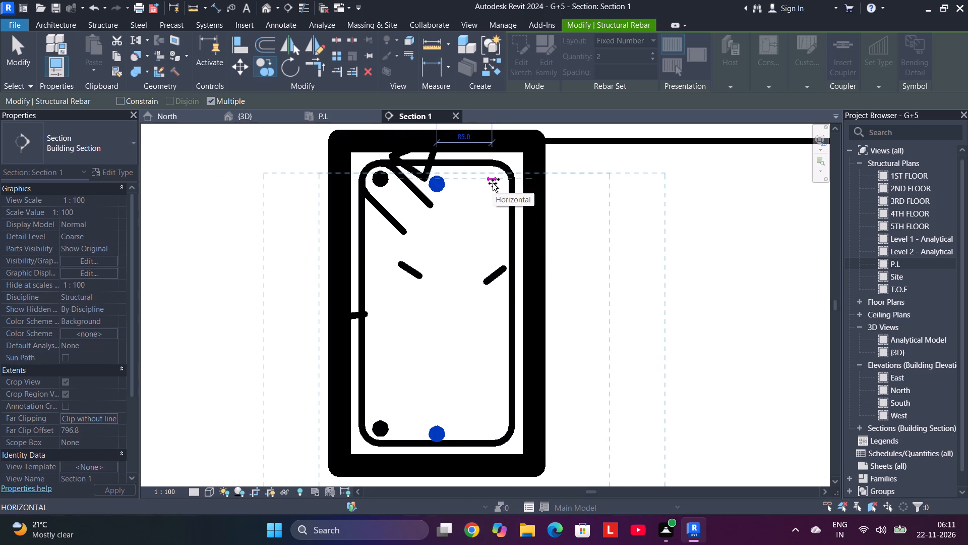
click(495, 180)
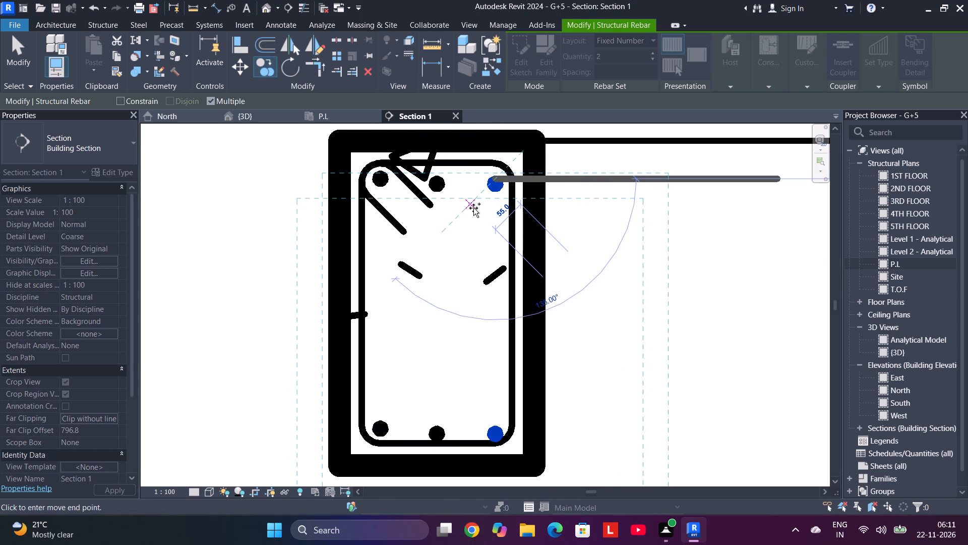
key(Escape)
Nudge the last copied 16M bar pair slightly upward inside the stirrup.
key(Up)
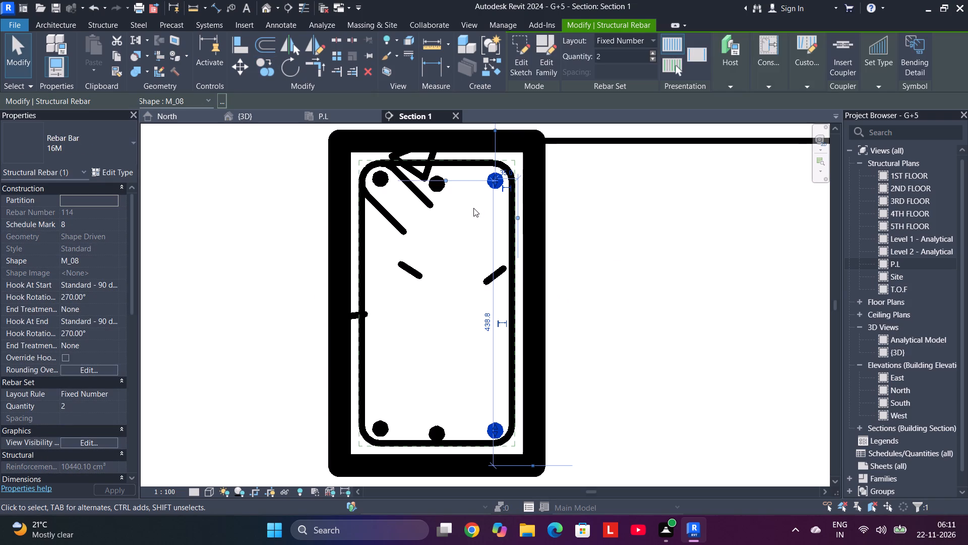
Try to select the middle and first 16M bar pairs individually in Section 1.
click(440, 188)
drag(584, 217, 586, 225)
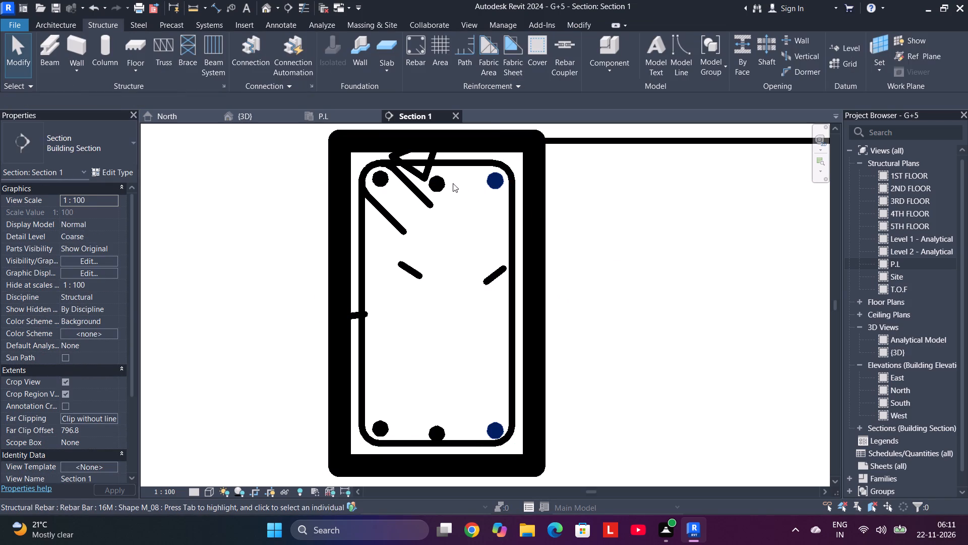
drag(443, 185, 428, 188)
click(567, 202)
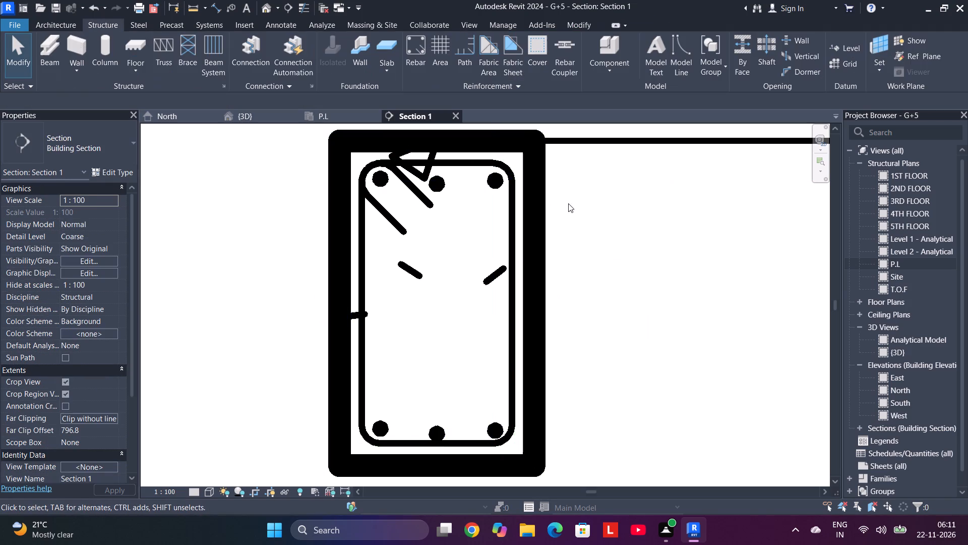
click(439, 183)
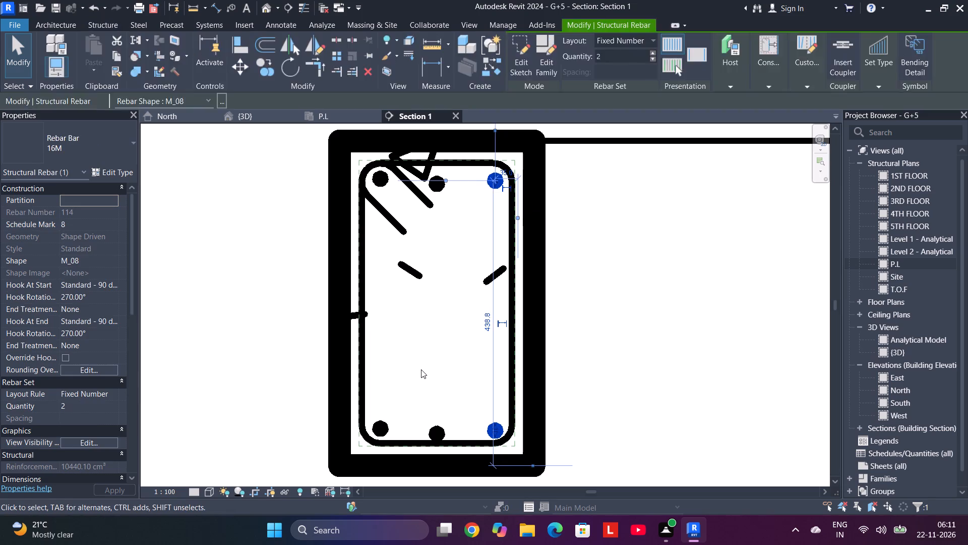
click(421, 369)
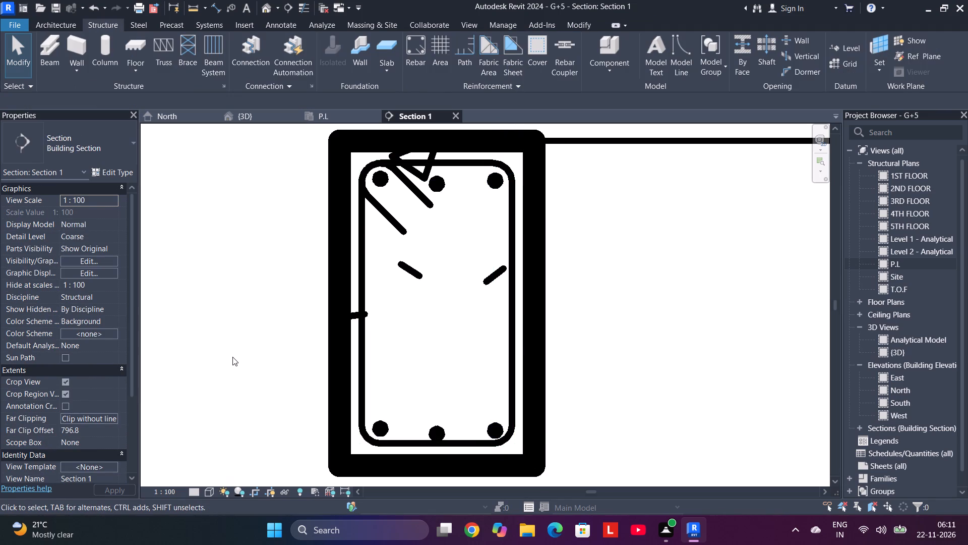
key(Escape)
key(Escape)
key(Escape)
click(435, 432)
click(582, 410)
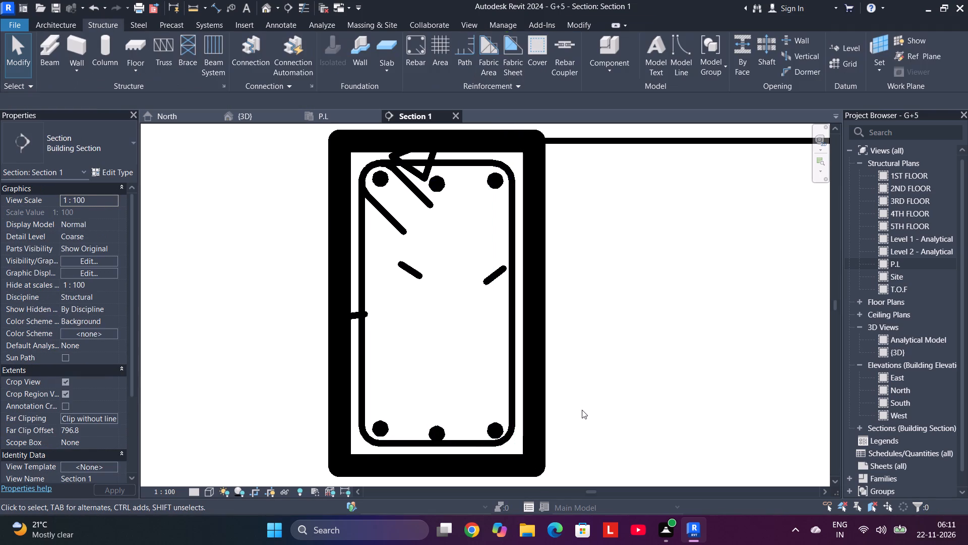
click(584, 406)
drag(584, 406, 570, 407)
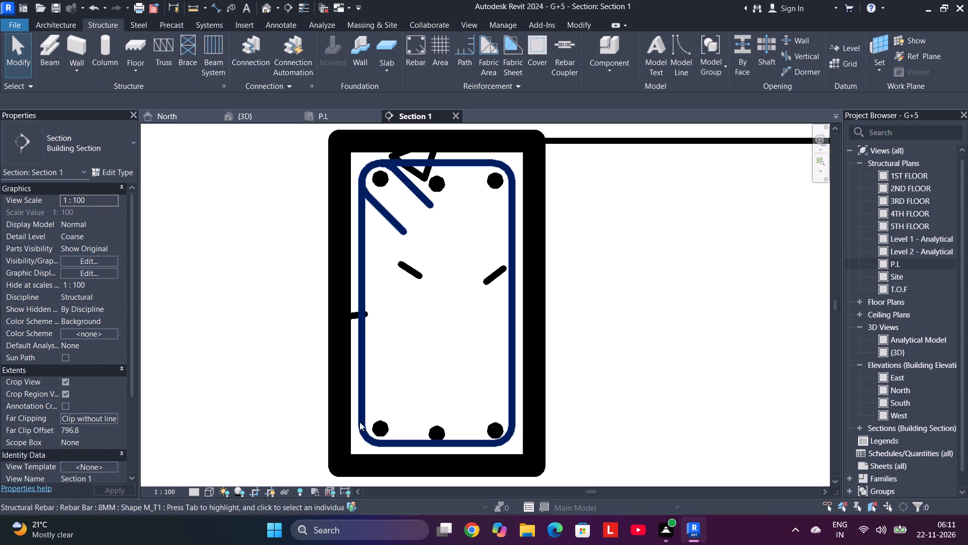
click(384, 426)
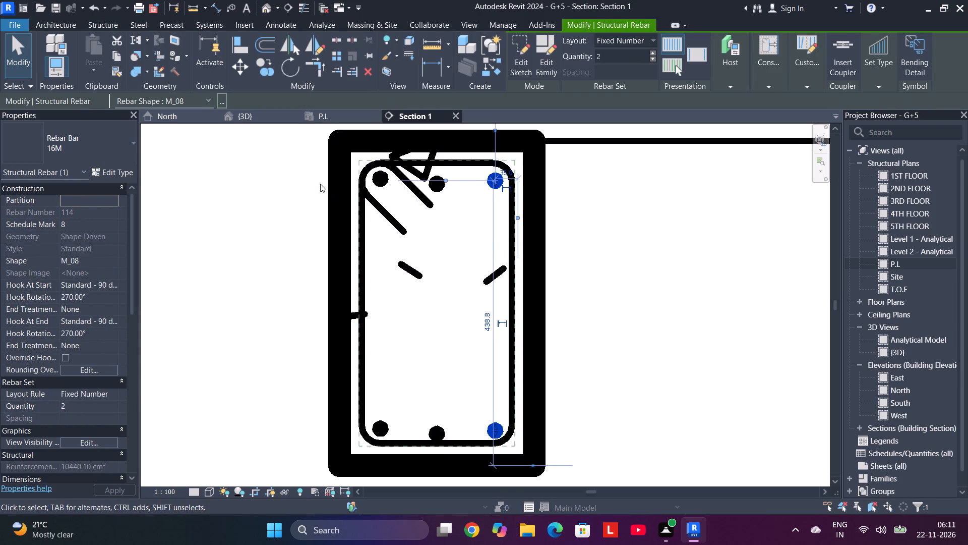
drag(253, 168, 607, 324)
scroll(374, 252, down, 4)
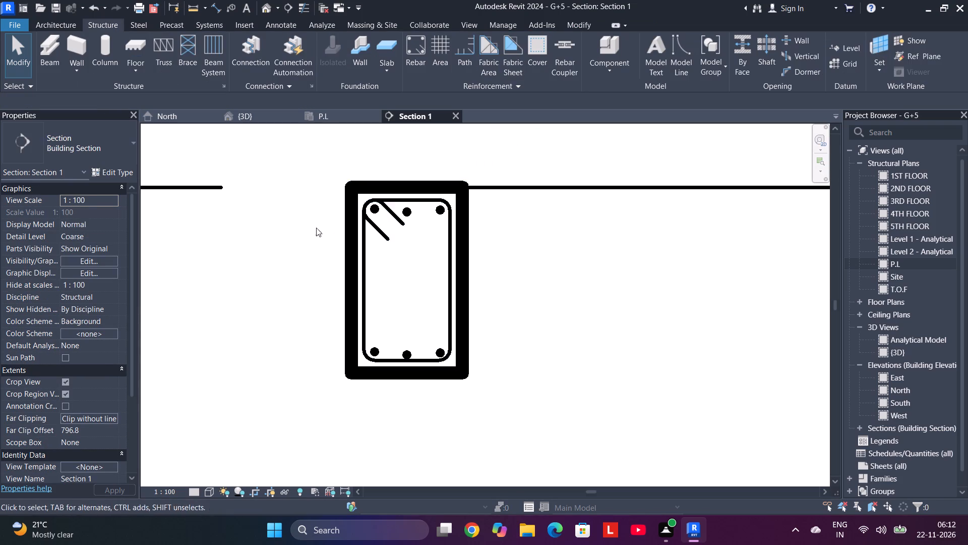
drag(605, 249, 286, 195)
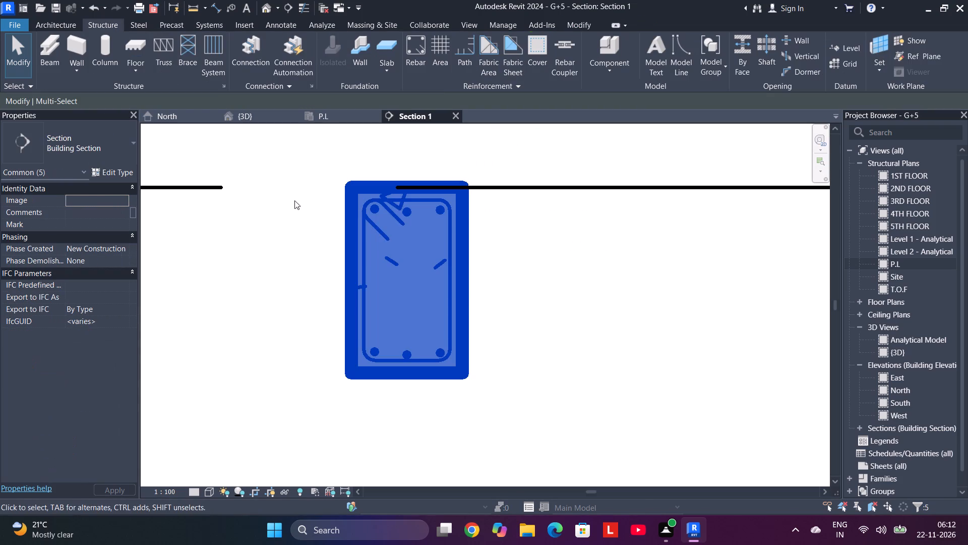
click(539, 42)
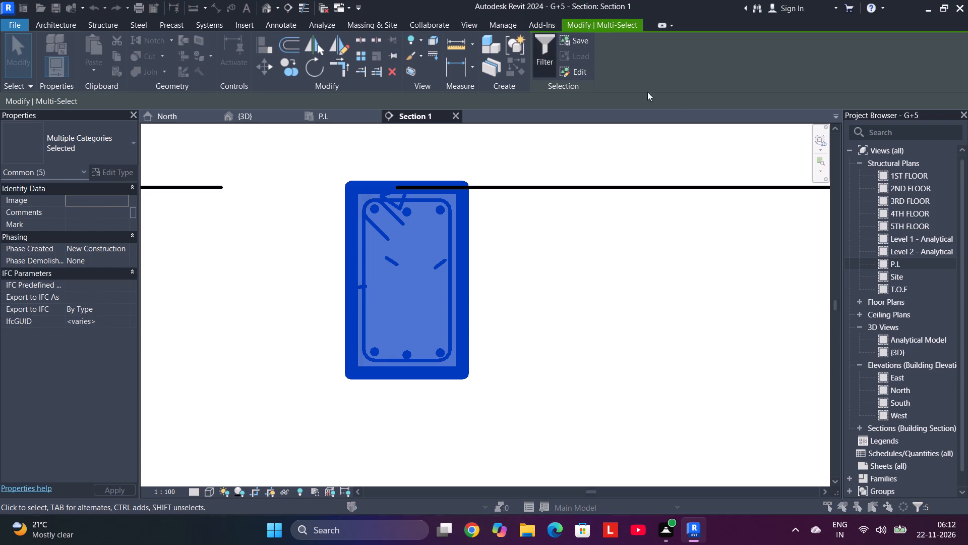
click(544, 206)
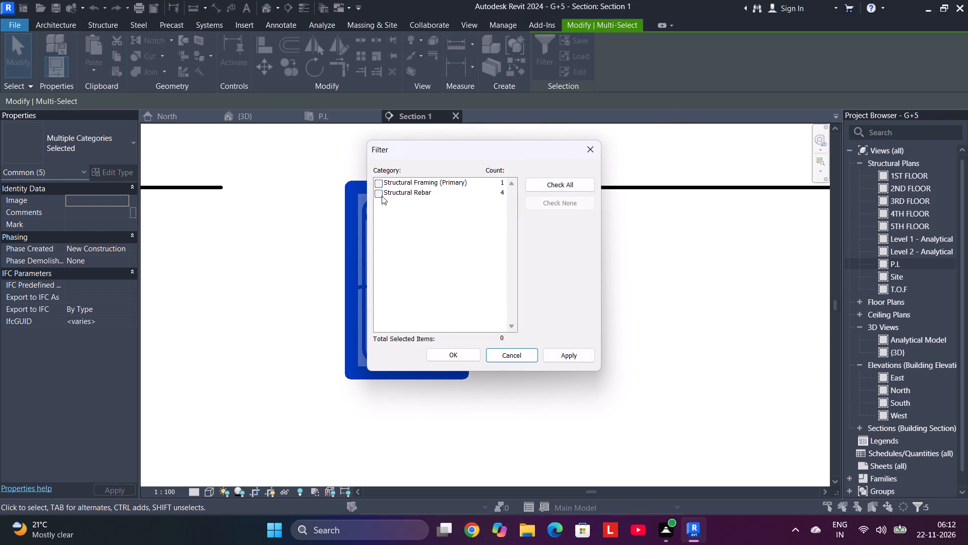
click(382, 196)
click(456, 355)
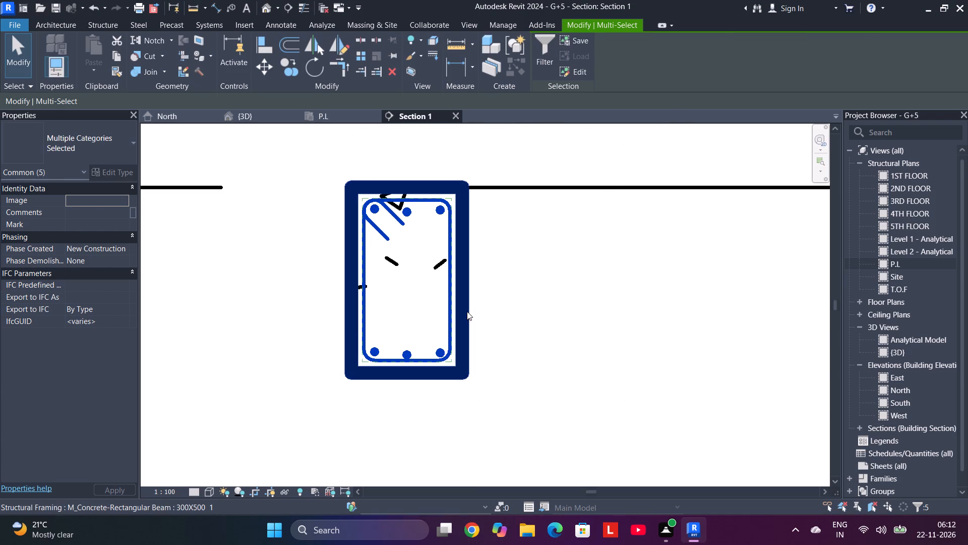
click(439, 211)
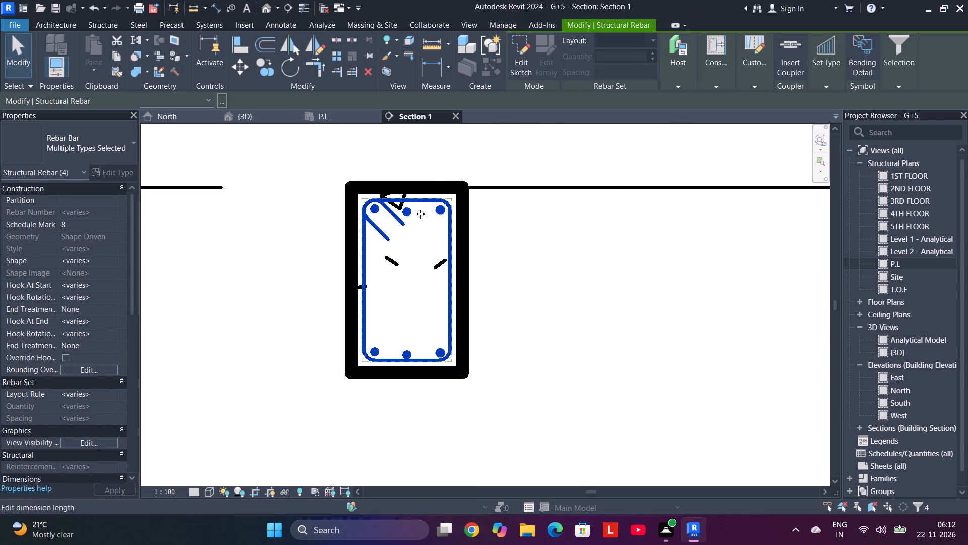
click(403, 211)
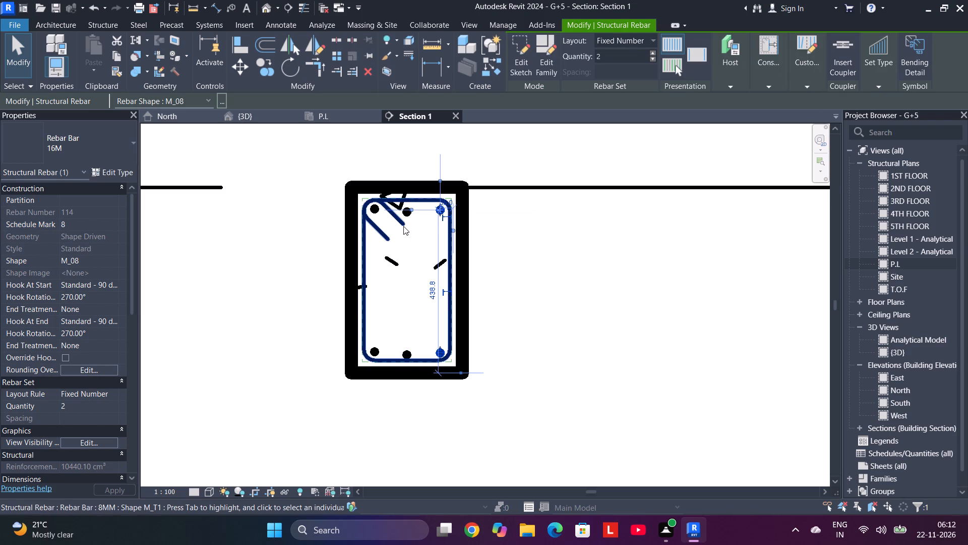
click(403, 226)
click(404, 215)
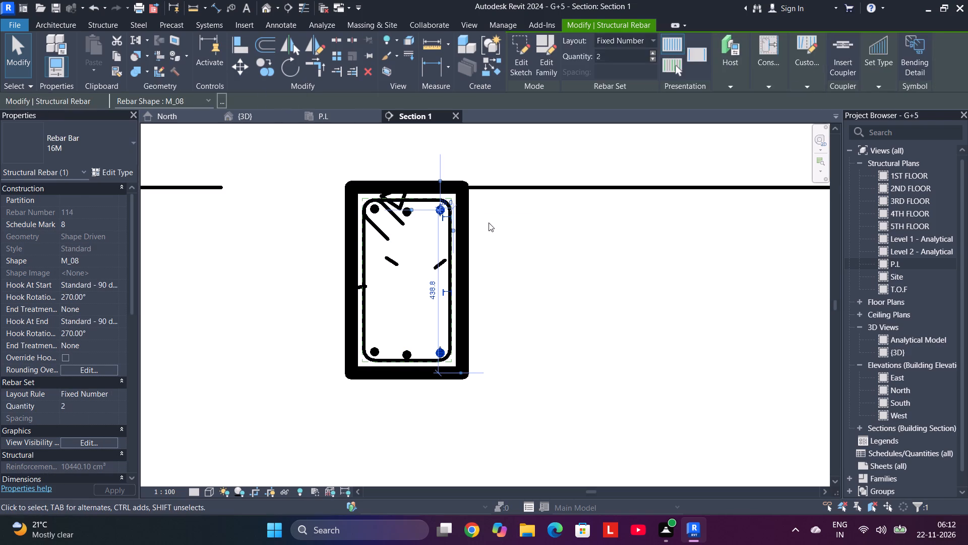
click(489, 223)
Nudge the middle 16M bar pair slightly upward to line up with the outer bar pairs in the beam section.
scroll(395, 218, up, 10)
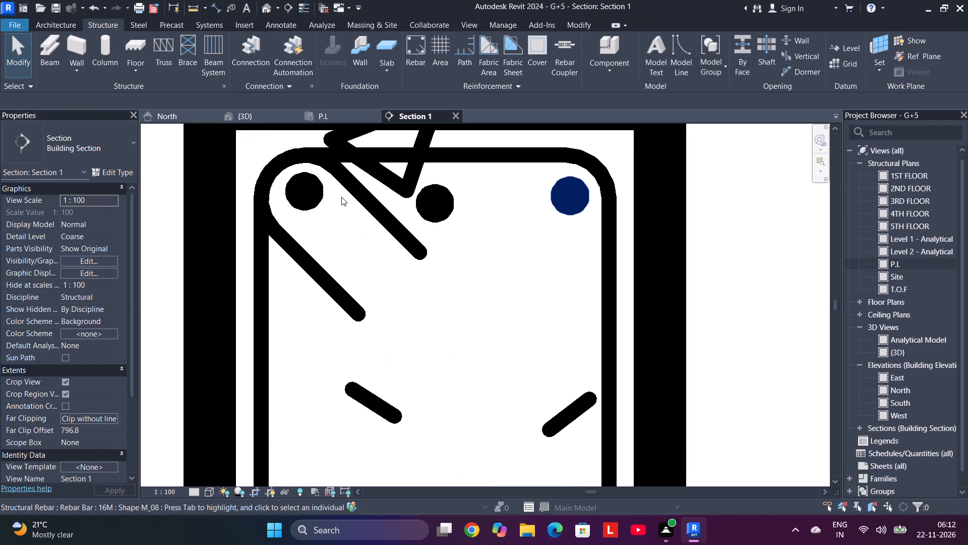
click(431, 212)
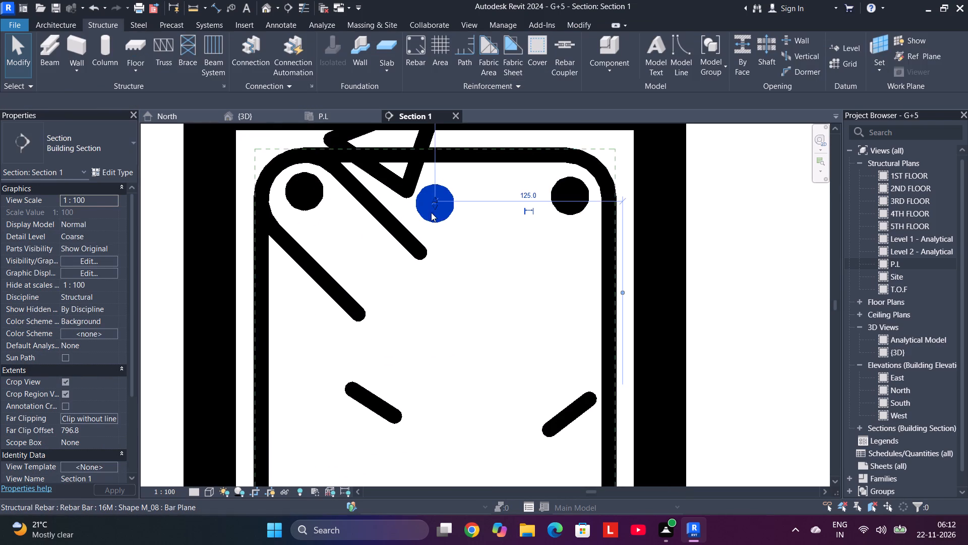
scroll(433, 217, down, 9)
scroll(433, 219, up, 1)
drag(433, 214, 435, 209)
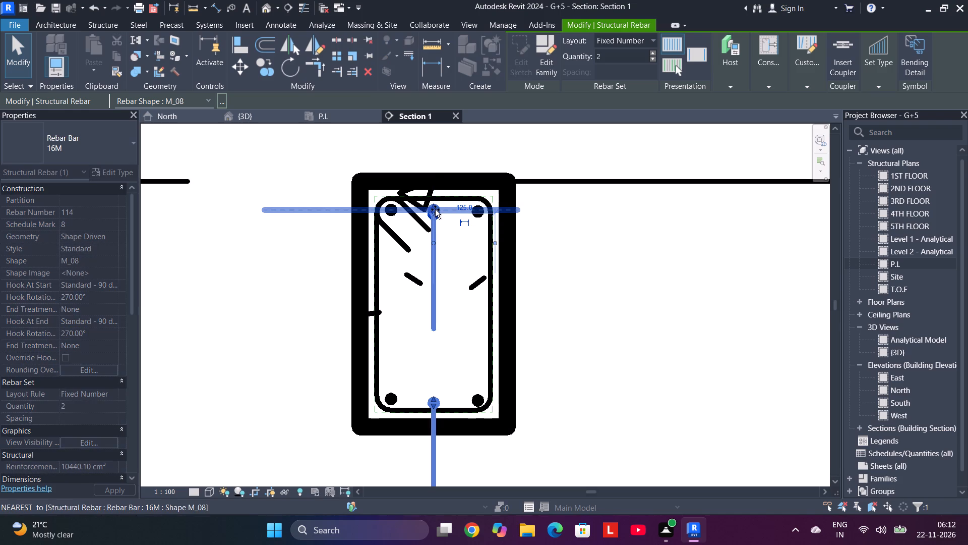
drag(435, 209, 435, 209)
drag(433, 404, 433, 399)
scroll(517, 350, down, 6)
click(555, 322)
Copy the beam's stirrup set and three 16M bar pairs, filtered to Structural Rebar, about 3360 mm across into the adjacent empty beam section.
scroll(557, 324, down, 3)
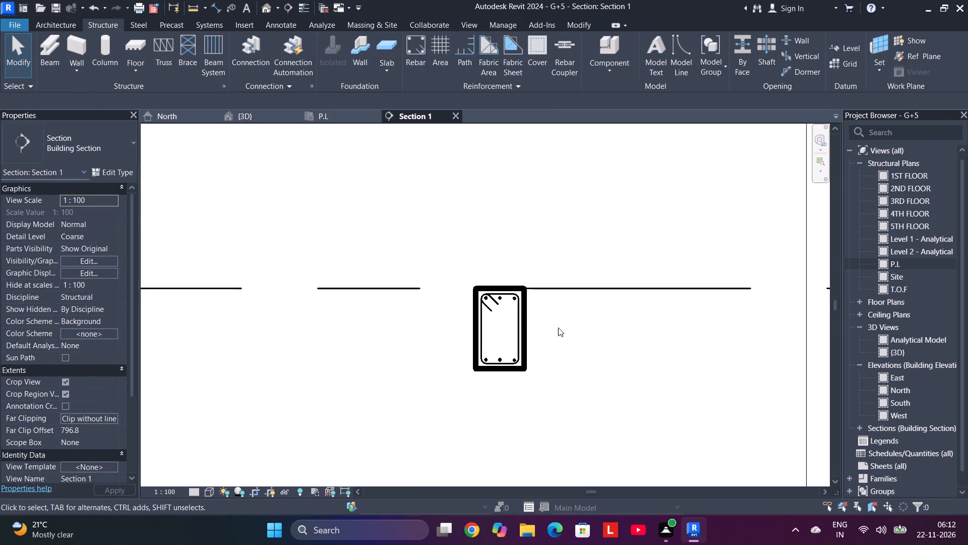
scroll(558, 328, down, 6)
scroll(553, 346, up, 4)
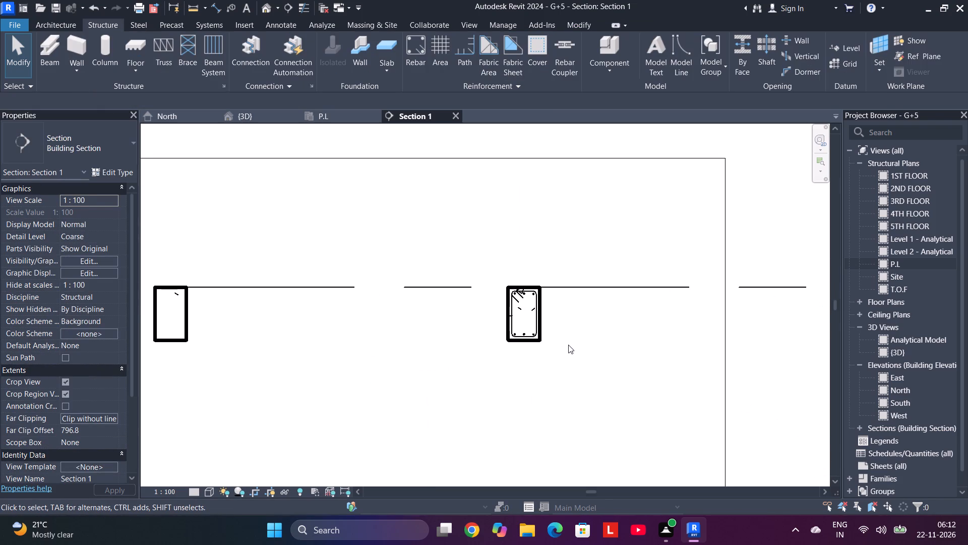
drag(568, 345, 447, 271)
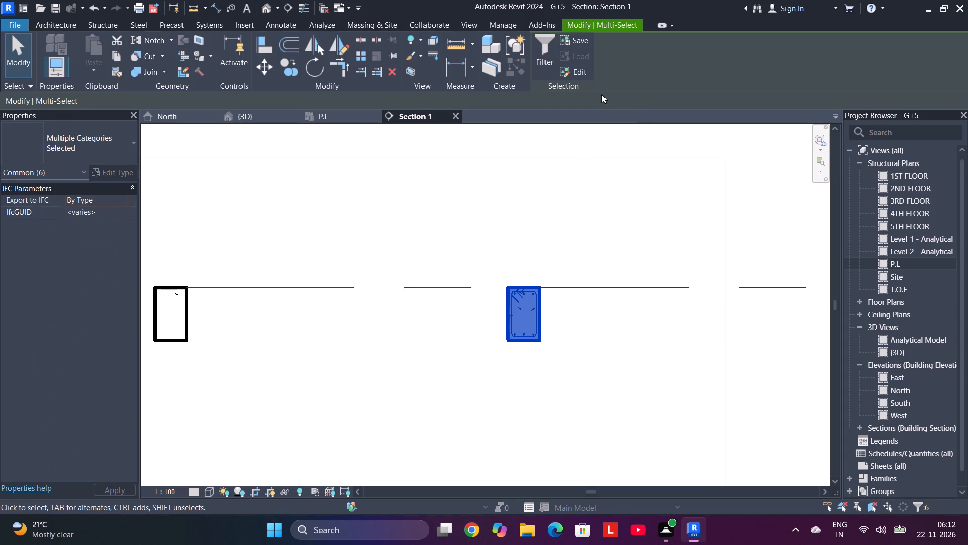
click(549, 67)
click(550, 199)
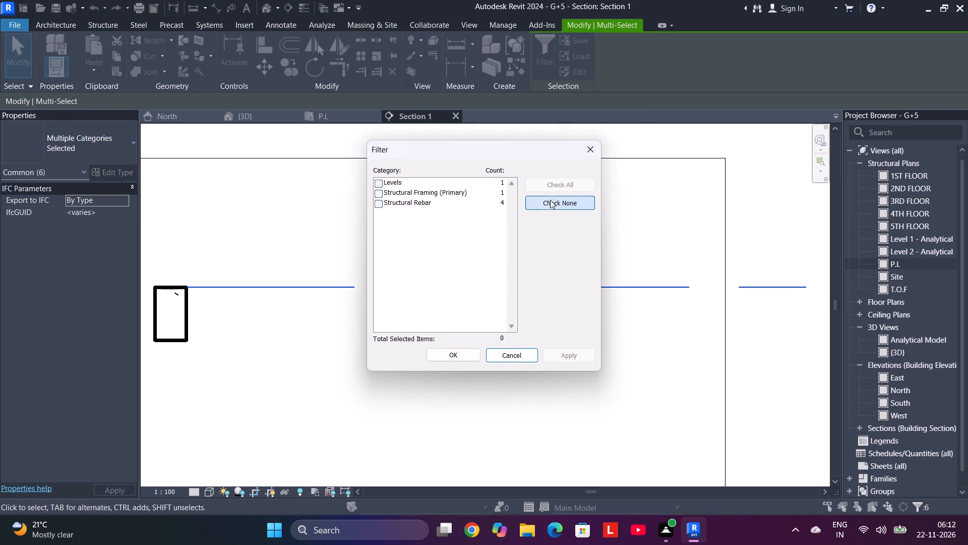
click(379, 202)
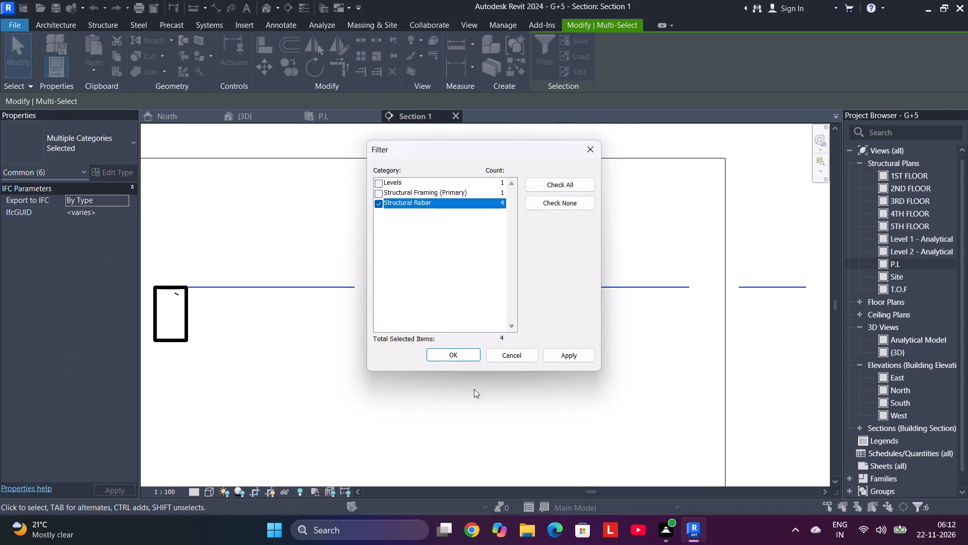
click(454, 354)
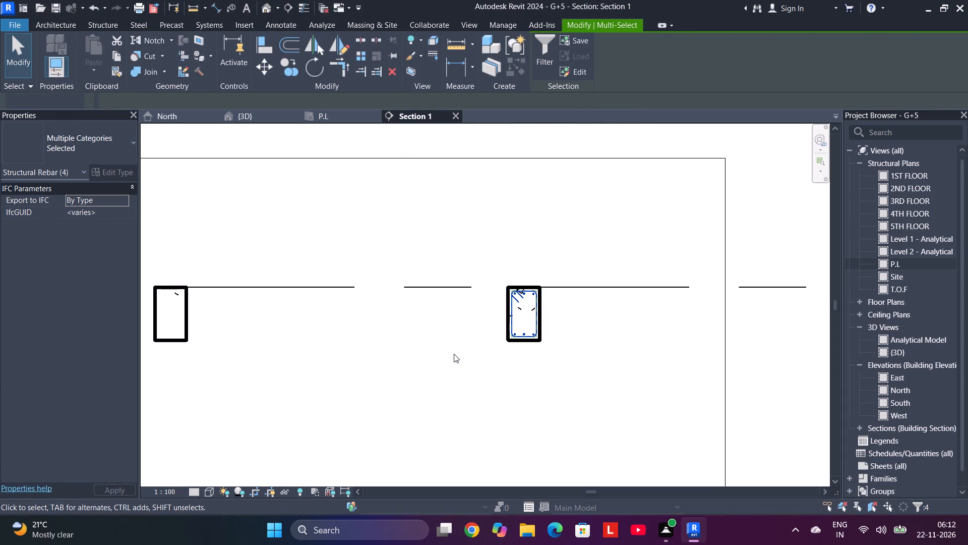
scroll(373, 328, down, 1)
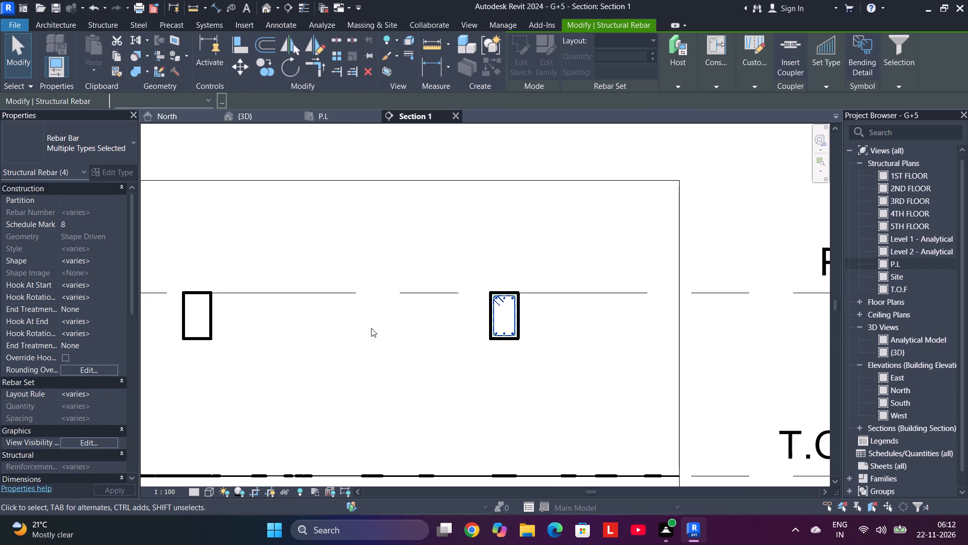
scroll(371, 328, down, 1)
middle_drag(371, 328, 565, 286)
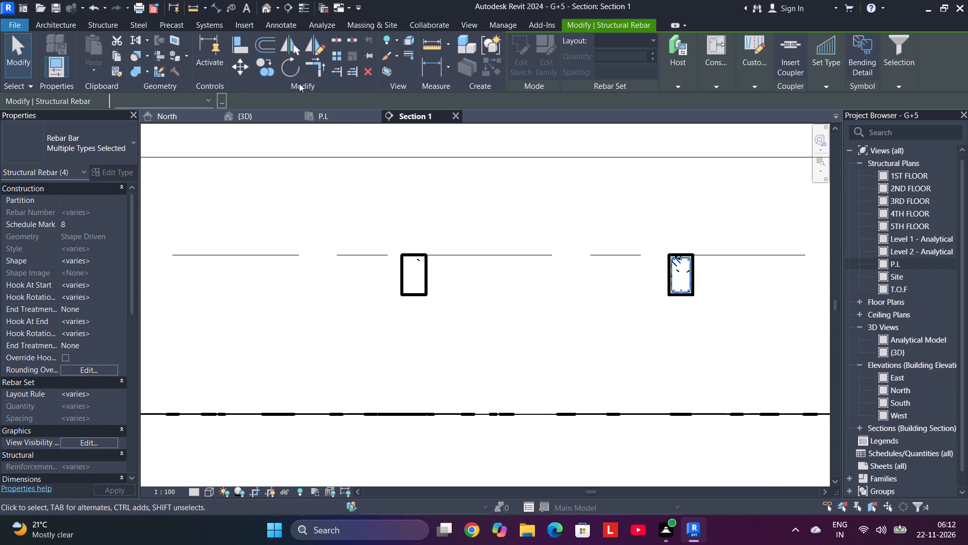
click(271, 73)
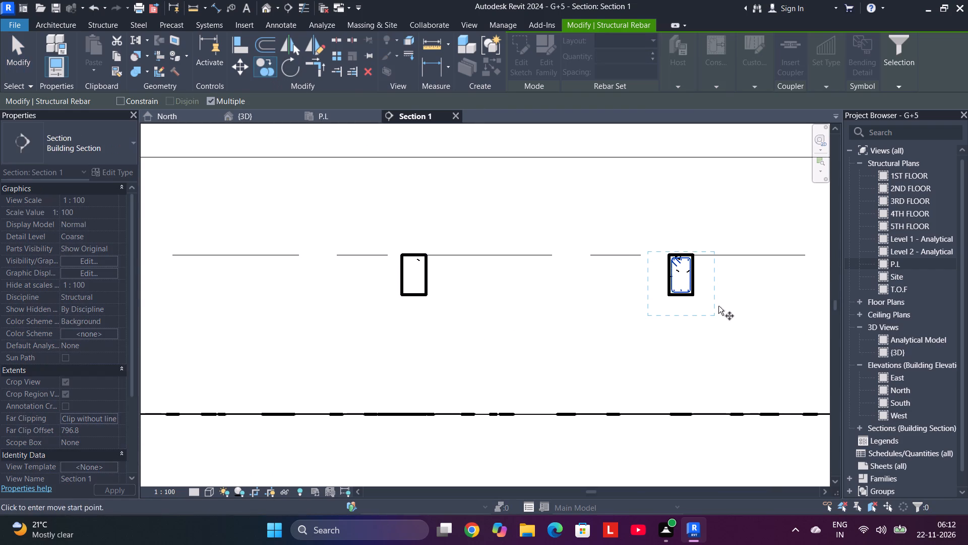
scroll(690, 292, up, 10)
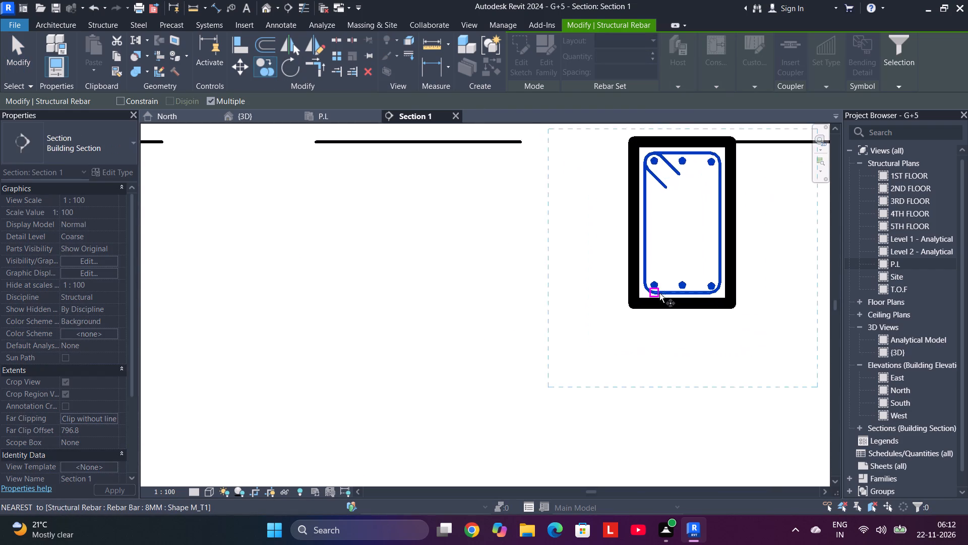
scroll(659, 293, up, 6)
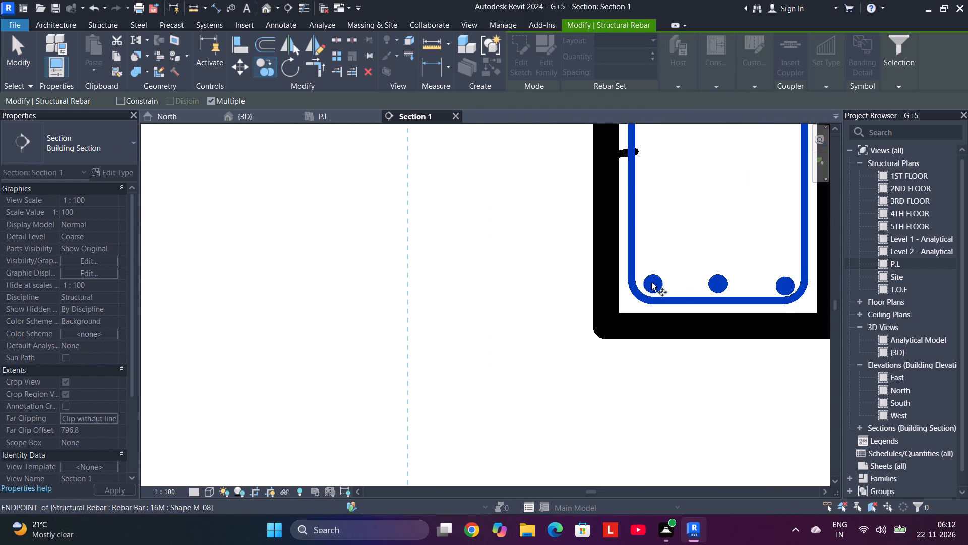
scroll(652, 283, up, 3)
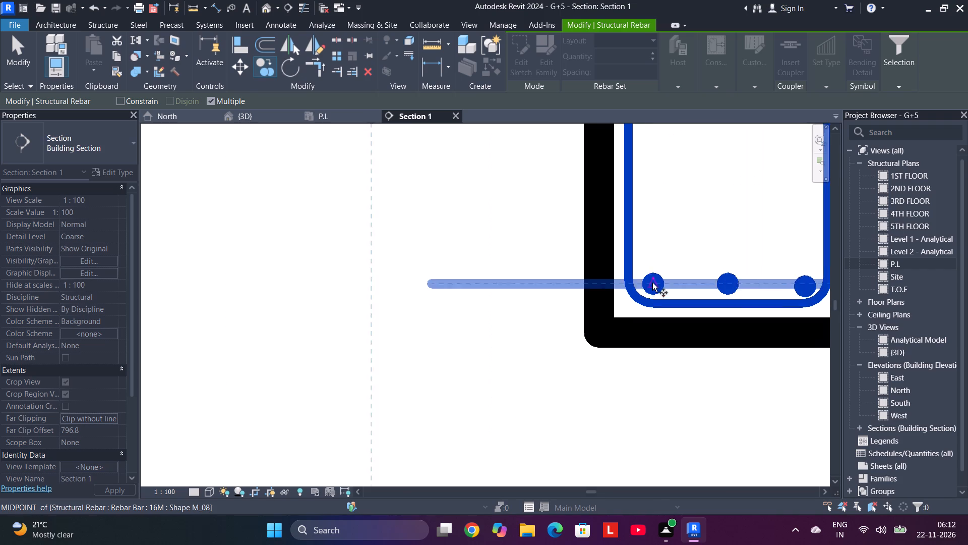
scroll(652, 283, up, 1)
click(652, 287)
scroll(652, 287, down, 10)
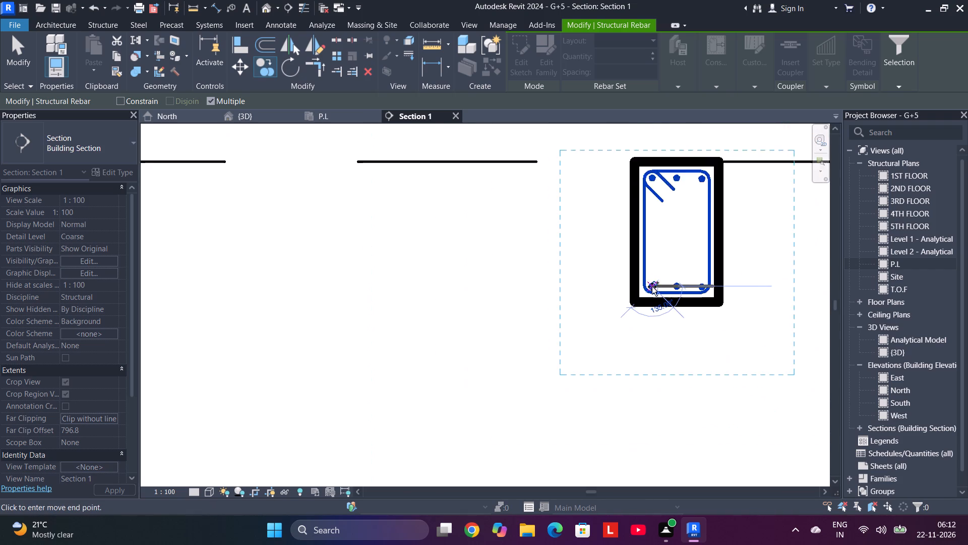
scroll(652, 287, down, 11)
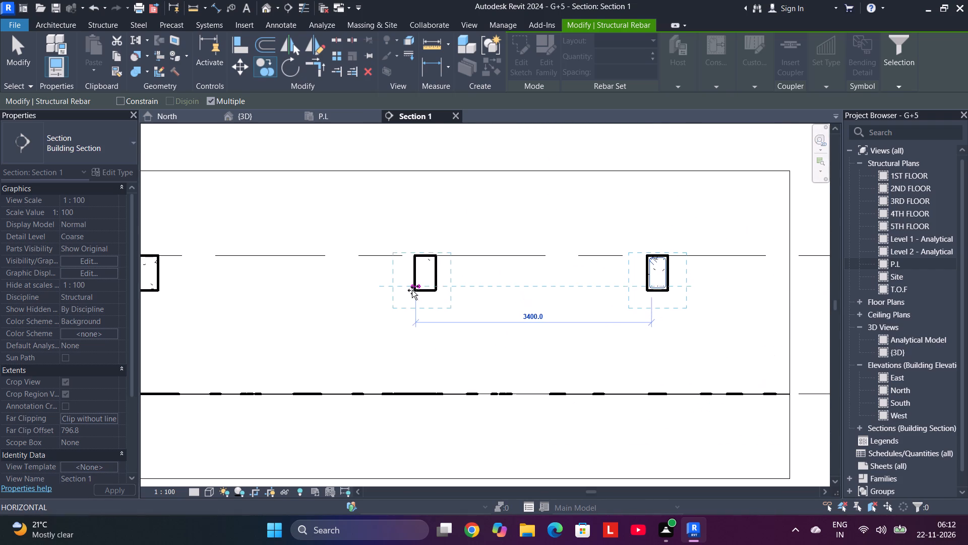
scroll(424, 286, up, 5)
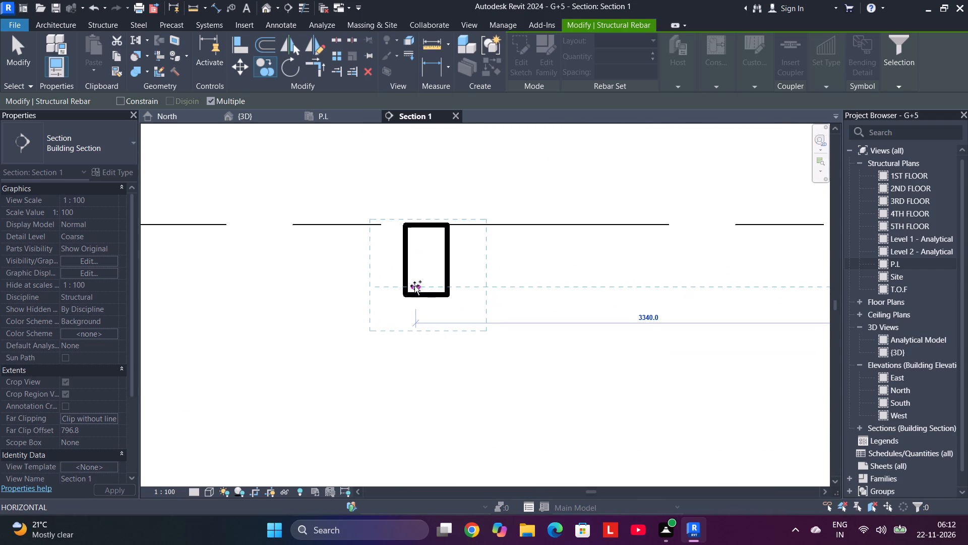
scroll(414, 286, up, 4)
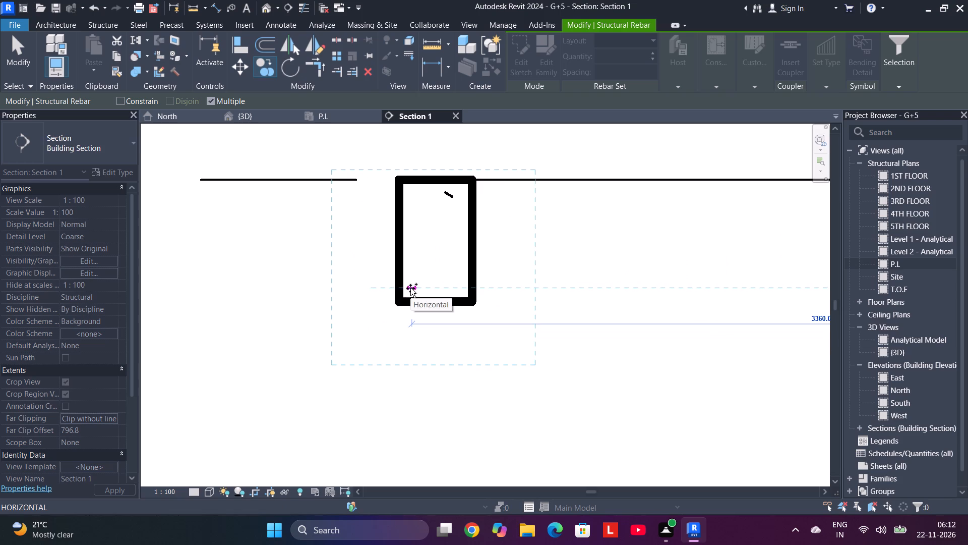
click(410, 288)
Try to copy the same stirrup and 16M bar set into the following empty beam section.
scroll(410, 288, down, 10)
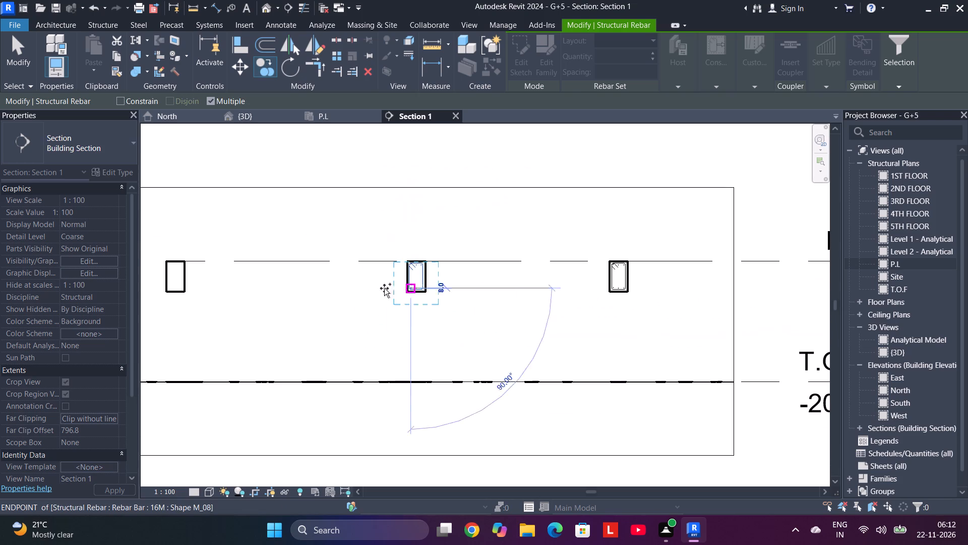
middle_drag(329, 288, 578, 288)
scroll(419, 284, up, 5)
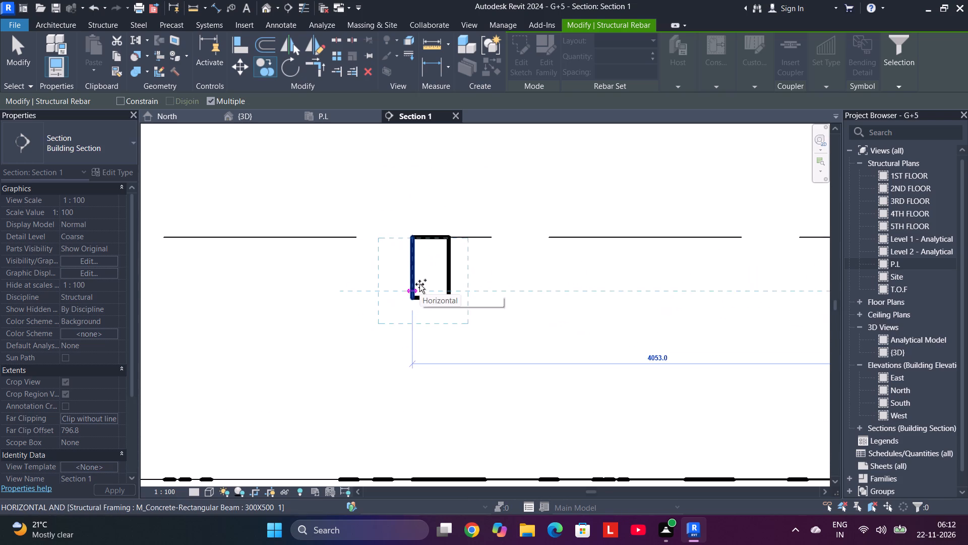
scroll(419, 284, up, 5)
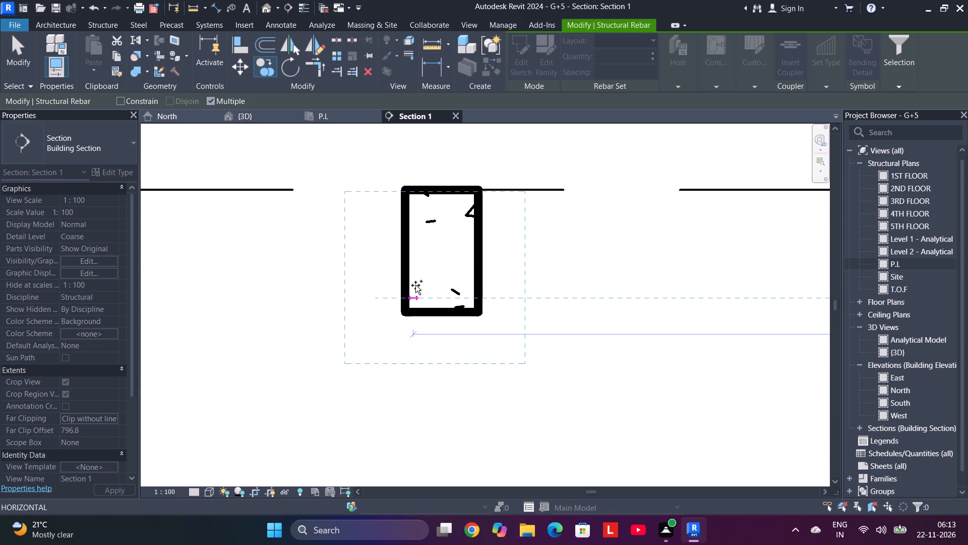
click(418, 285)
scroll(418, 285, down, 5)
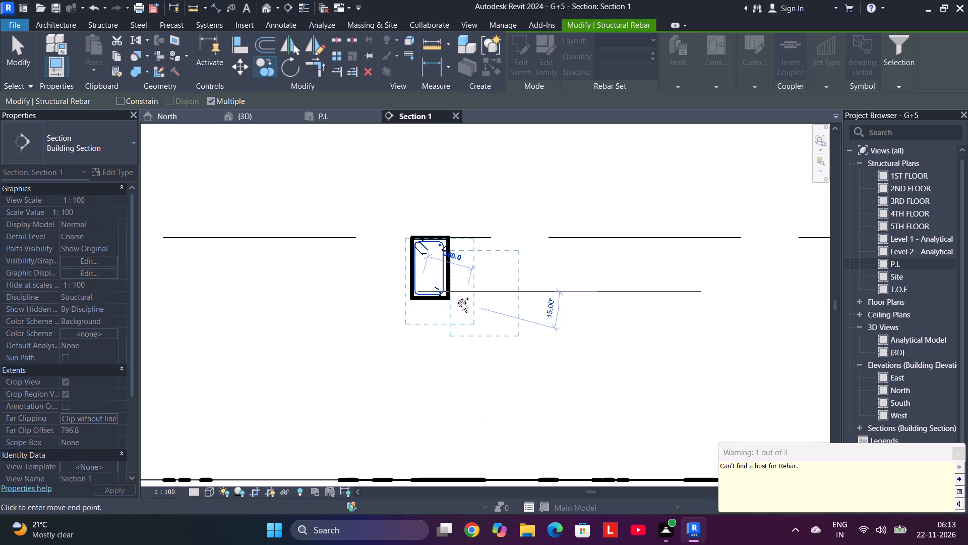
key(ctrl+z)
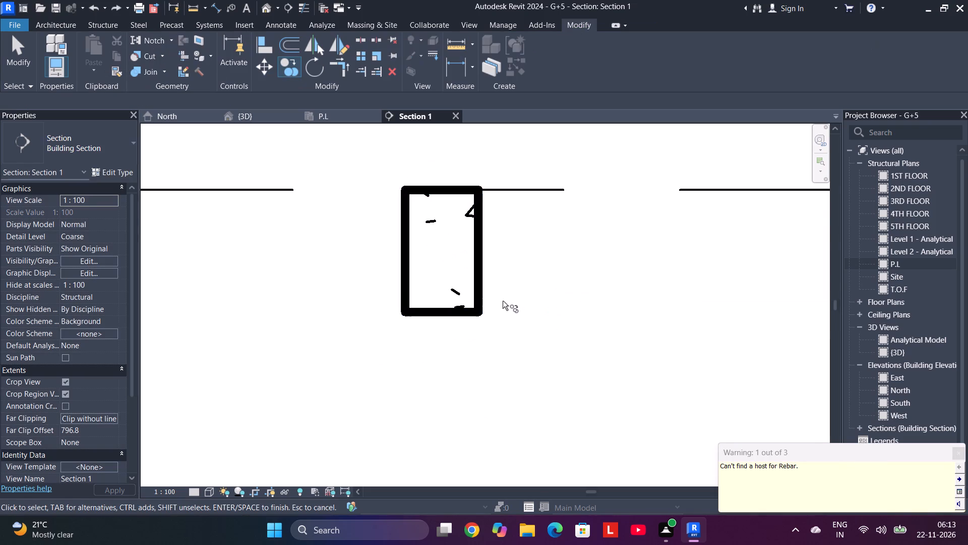
Leave the copy operation and examine the copied stirrup and 16M bars in the second reinforced beam section.
scroll(504, 301, down, 3)
scroll(504, 301, up, 1)
scroll(504, 301, down, 8)
middle_drag(631, 275, 555, 276)
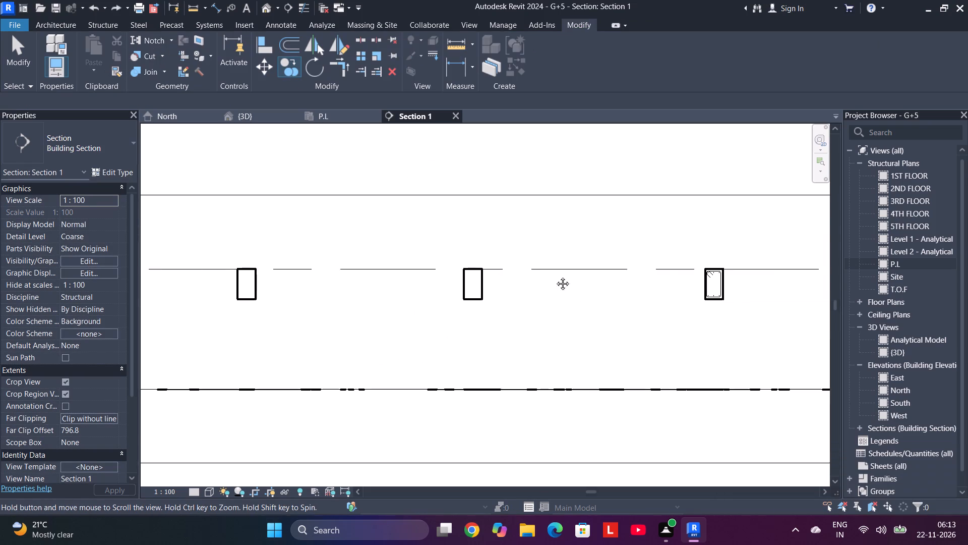
middle_drag(555, 276, 447, 271)
scroll(447, 271, down, 1)
scroll(565, 273, up, 8)
key(Escape)
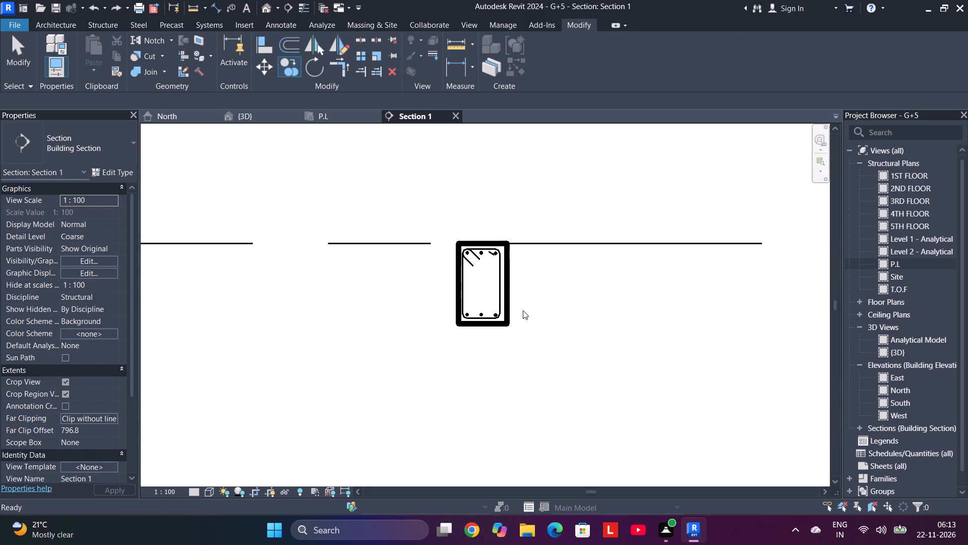
scroll(519, 311, up, 3)
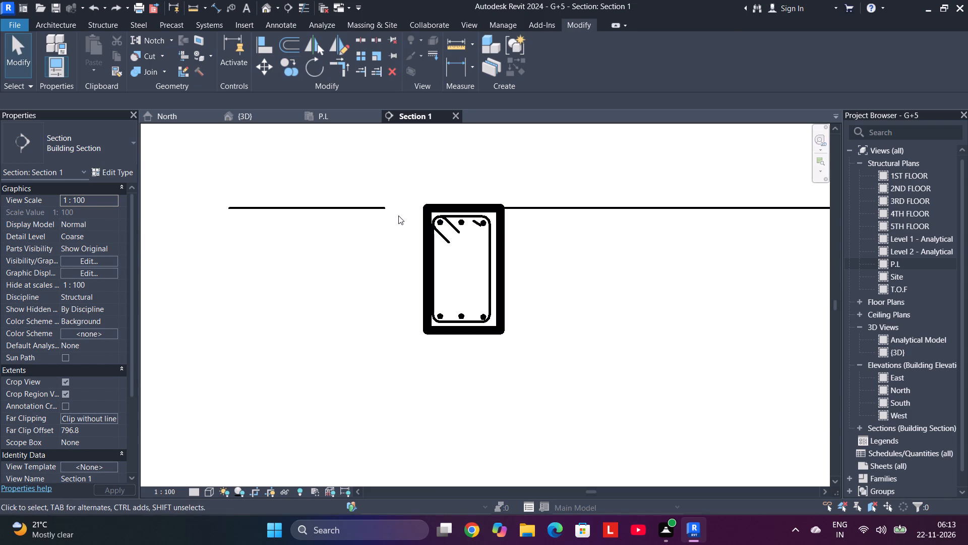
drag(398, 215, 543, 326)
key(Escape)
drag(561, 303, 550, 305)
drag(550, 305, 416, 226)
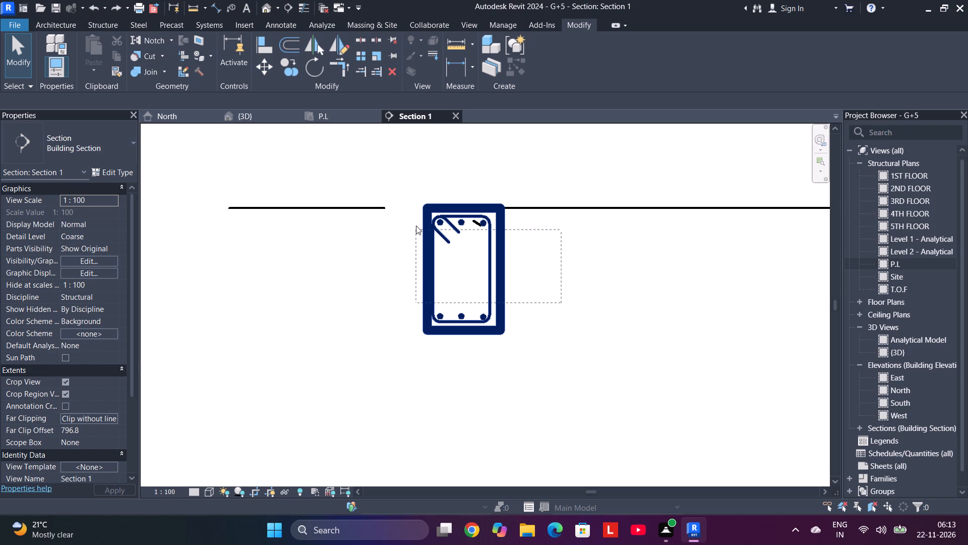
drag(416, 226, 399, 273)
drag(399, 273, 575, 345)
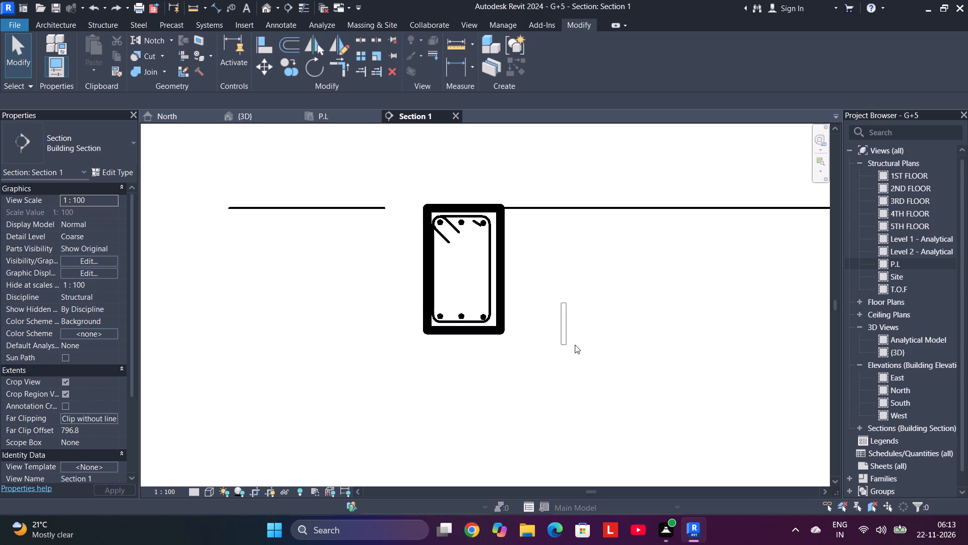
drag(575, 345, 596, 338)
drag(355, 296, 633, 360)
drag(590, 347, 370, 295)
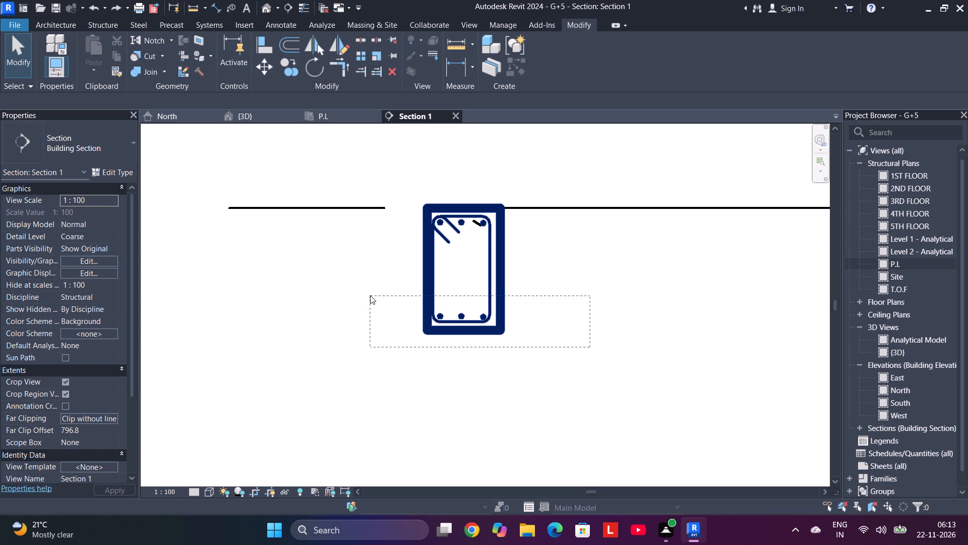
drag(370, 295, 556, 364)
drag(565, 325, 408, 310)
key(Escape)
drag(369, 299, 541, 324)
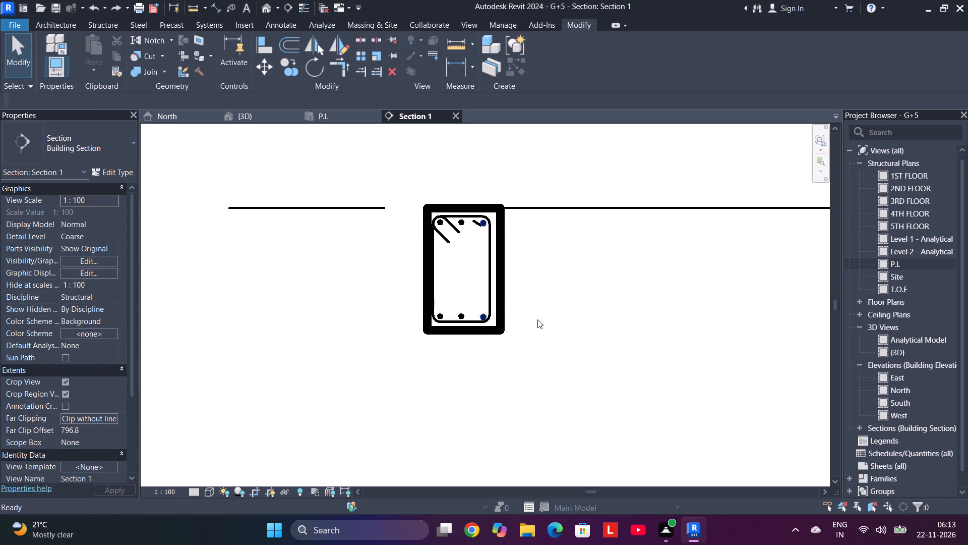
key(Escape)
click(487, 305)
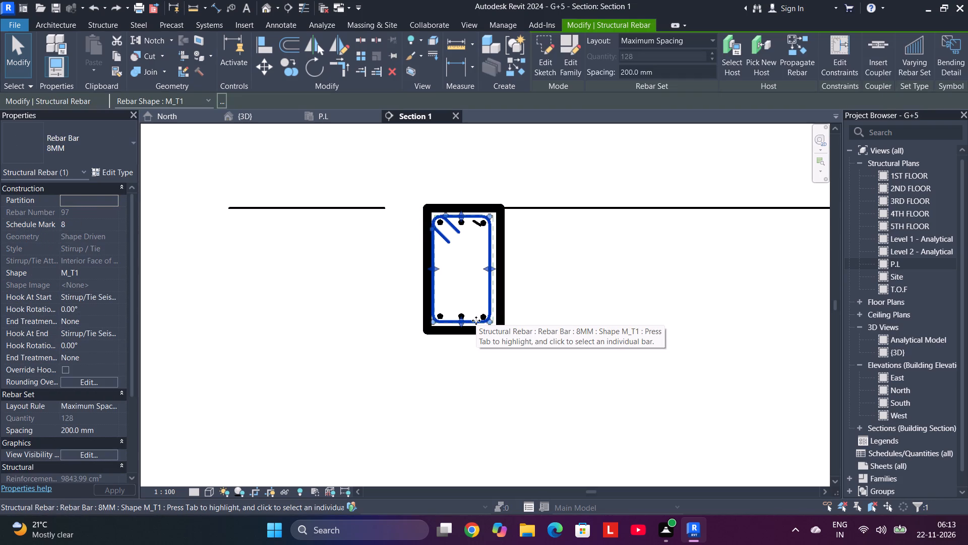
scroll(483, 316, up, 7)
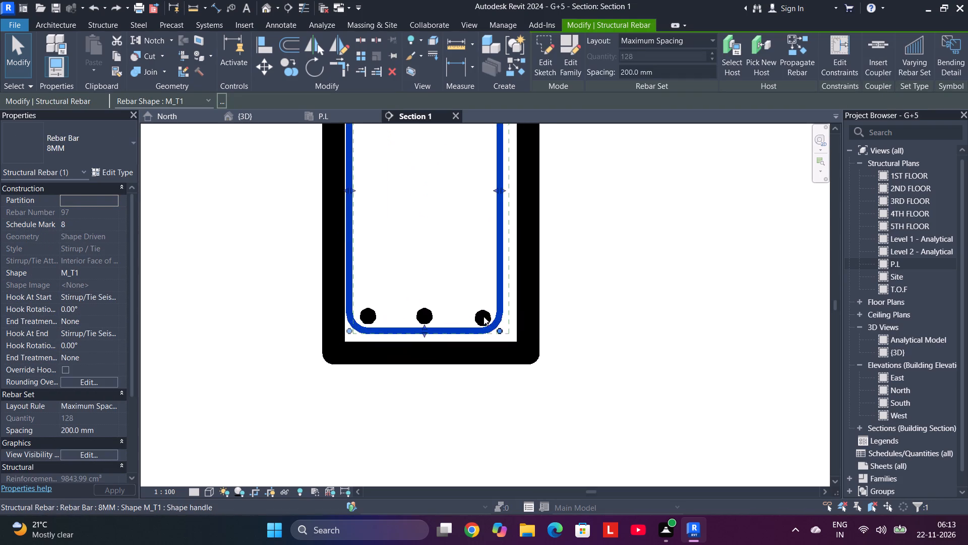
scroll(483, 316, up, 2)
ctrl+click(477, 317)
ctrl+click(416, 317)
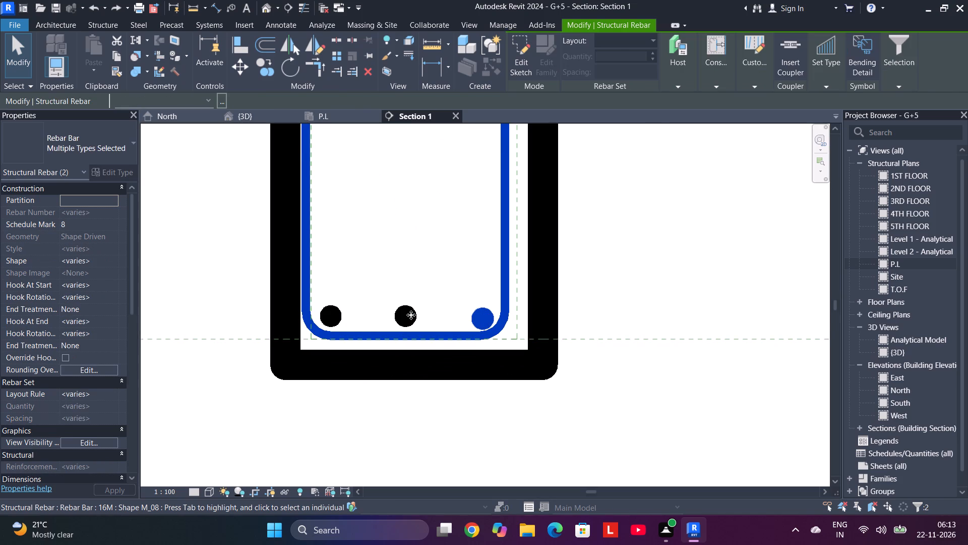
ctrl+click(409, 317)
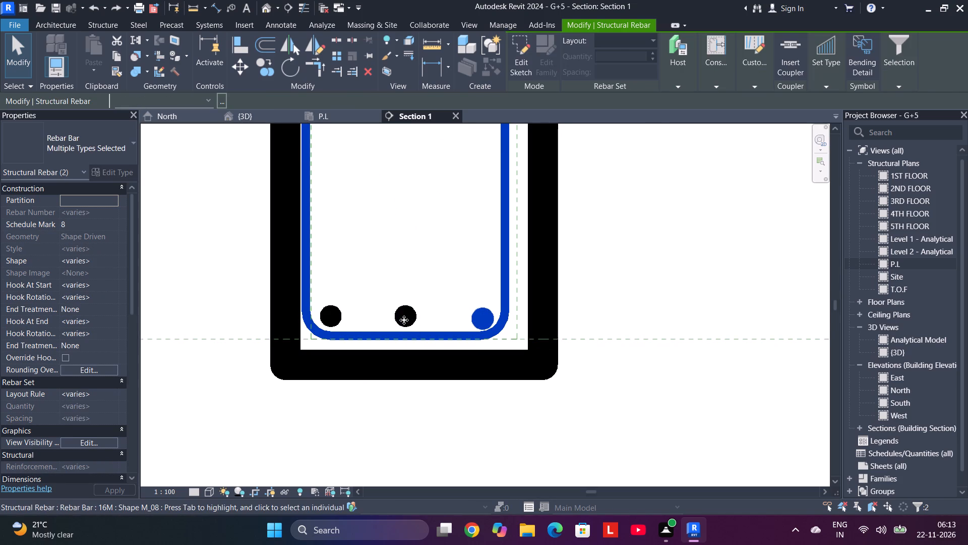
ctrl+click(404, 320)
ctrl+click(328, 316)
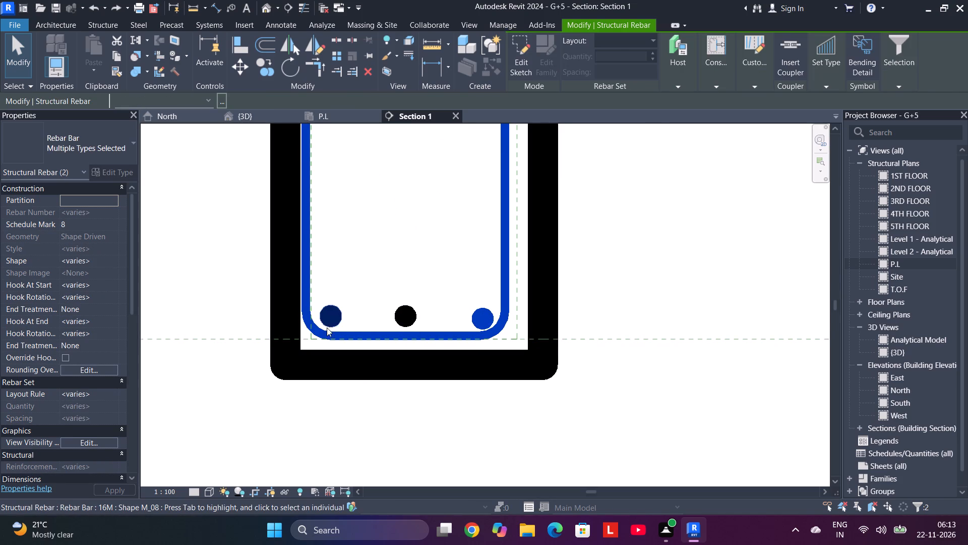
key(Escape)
Nudge the copied 8MM stirrup set slightly to the right so it sits centred inside the beam section.
click(397, 337)
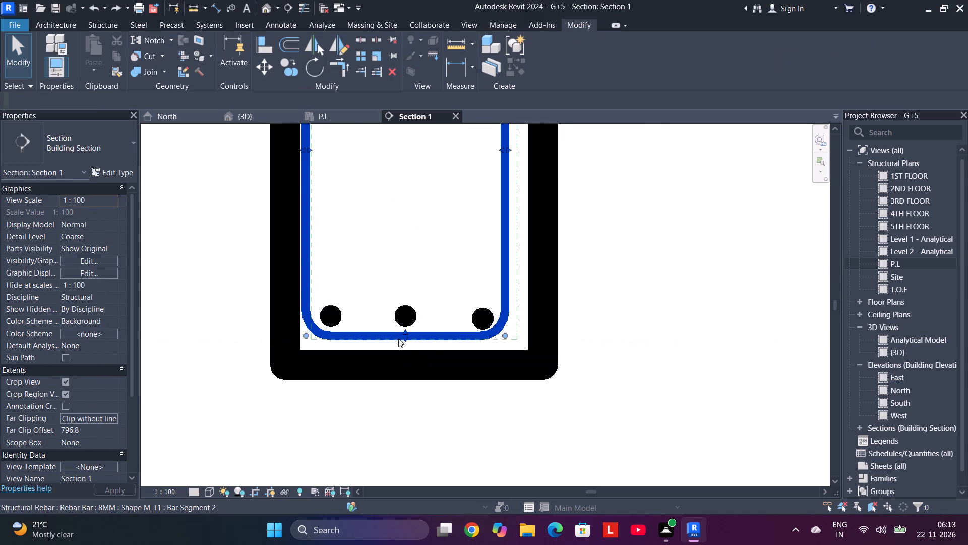
key(Right)
key(Right)
key(Right)
key(Right)
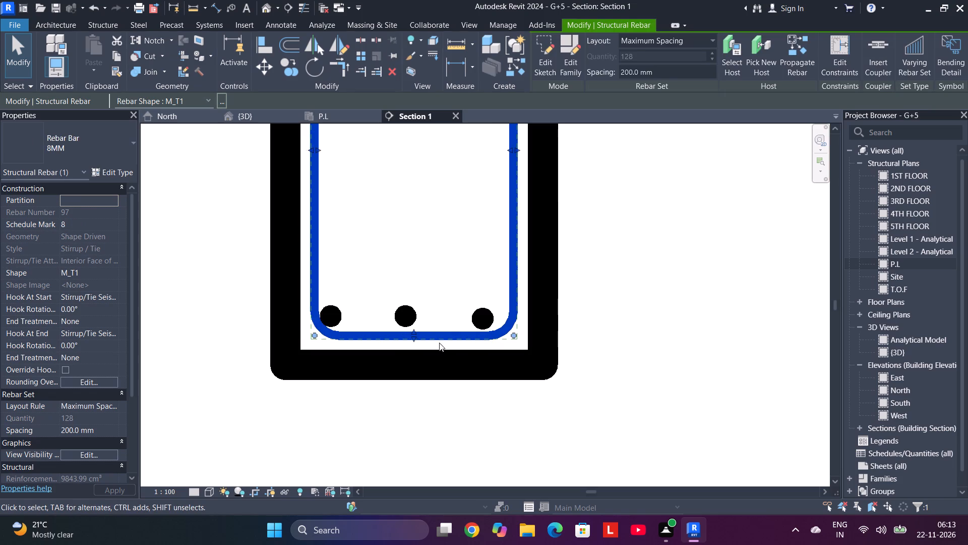
scroll(383, 299, down, 5)
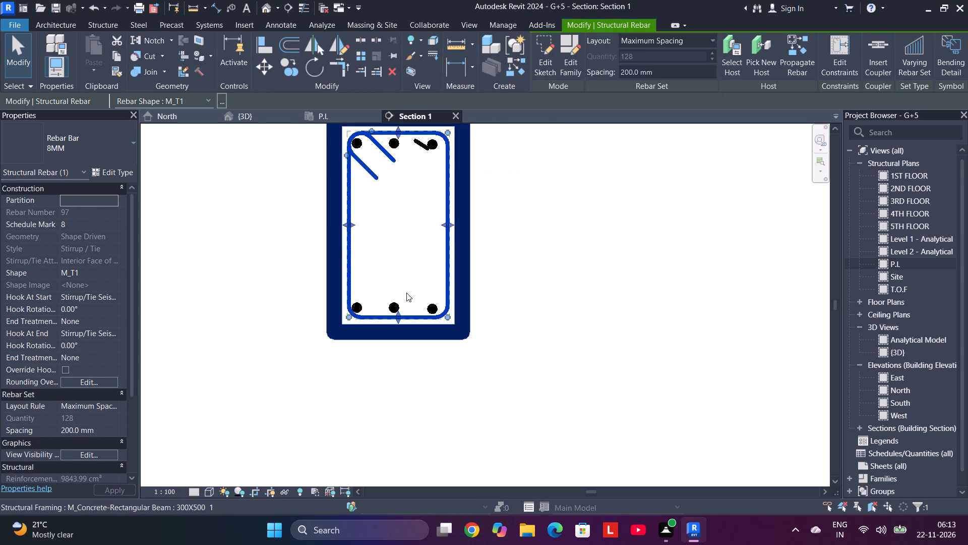
key(Escape)
Nudge the rightmost 16M bar pair slightly to the right, toward the stirrup's right leg.
click(357, 309)
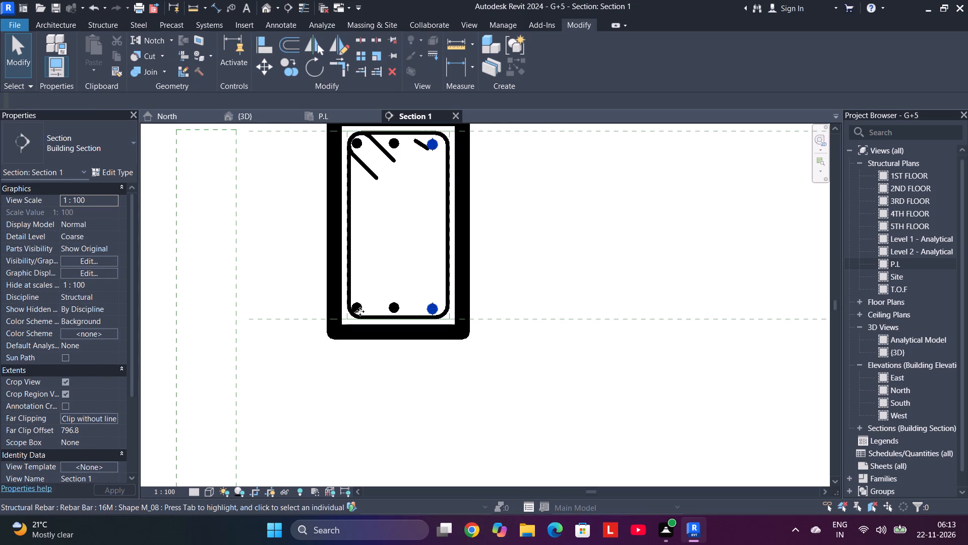
key(Right)
key(Right)
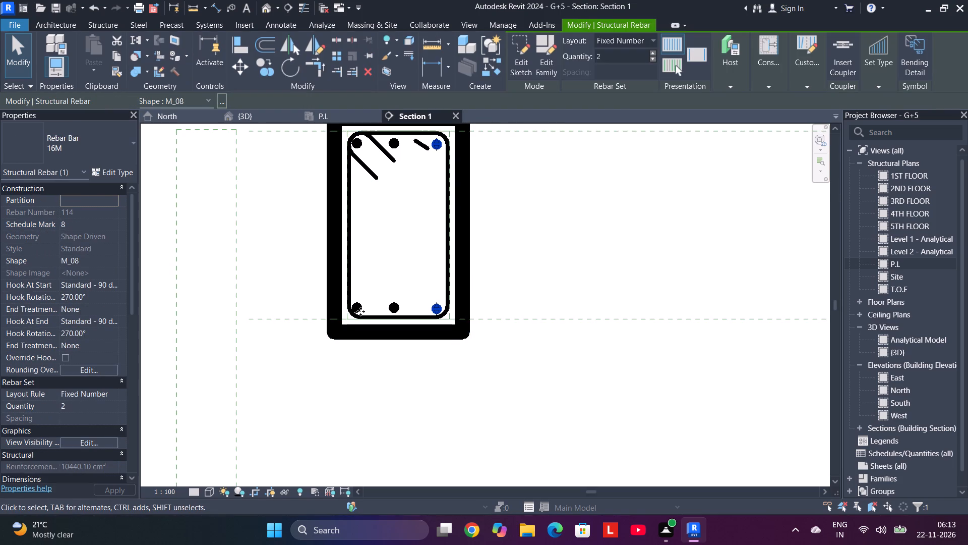
key(Escape)
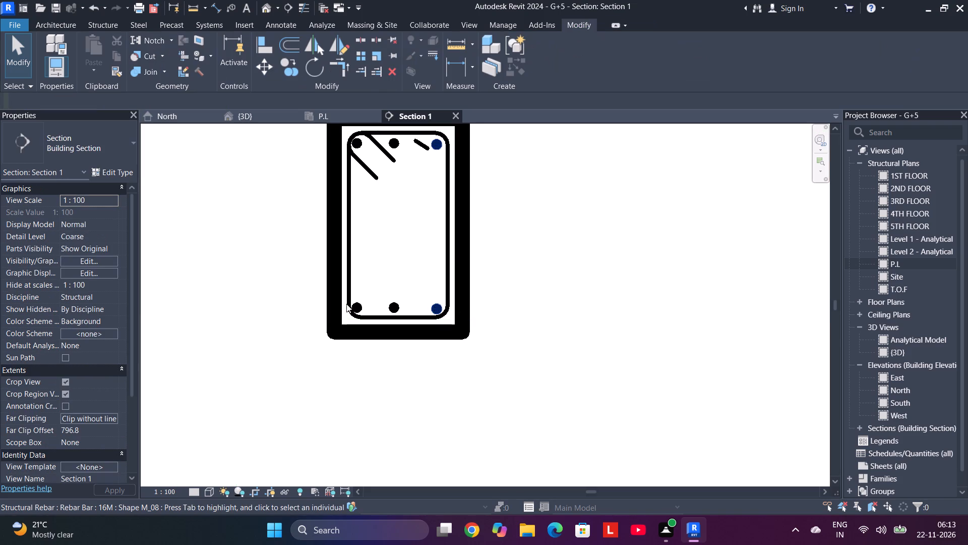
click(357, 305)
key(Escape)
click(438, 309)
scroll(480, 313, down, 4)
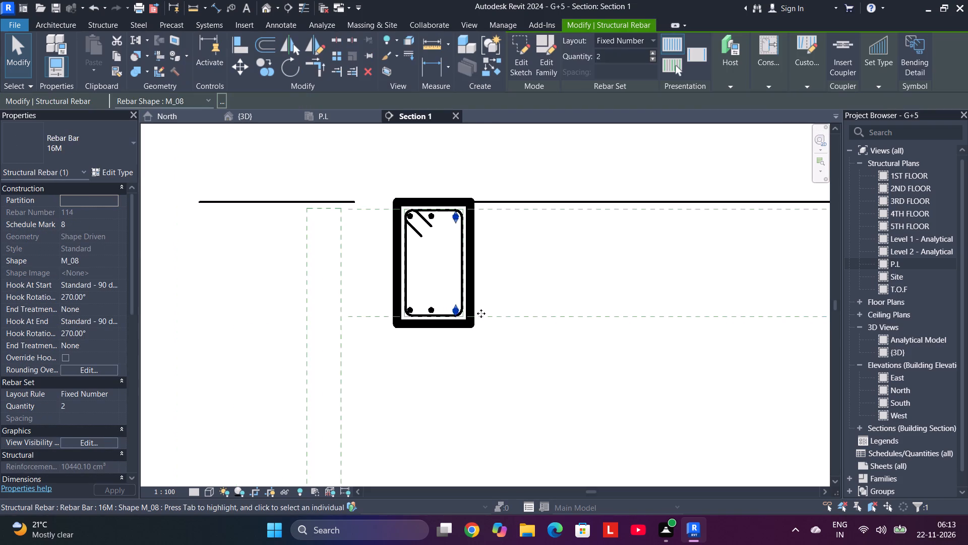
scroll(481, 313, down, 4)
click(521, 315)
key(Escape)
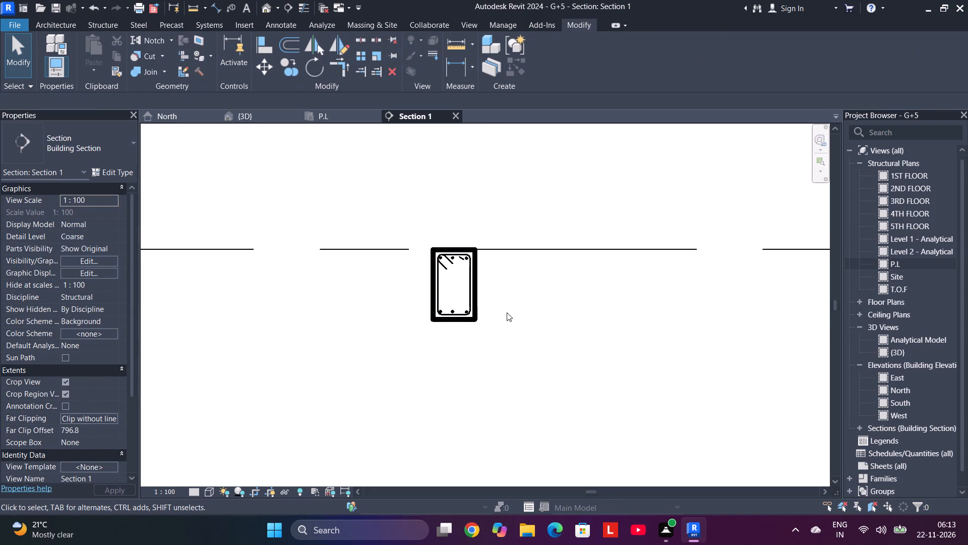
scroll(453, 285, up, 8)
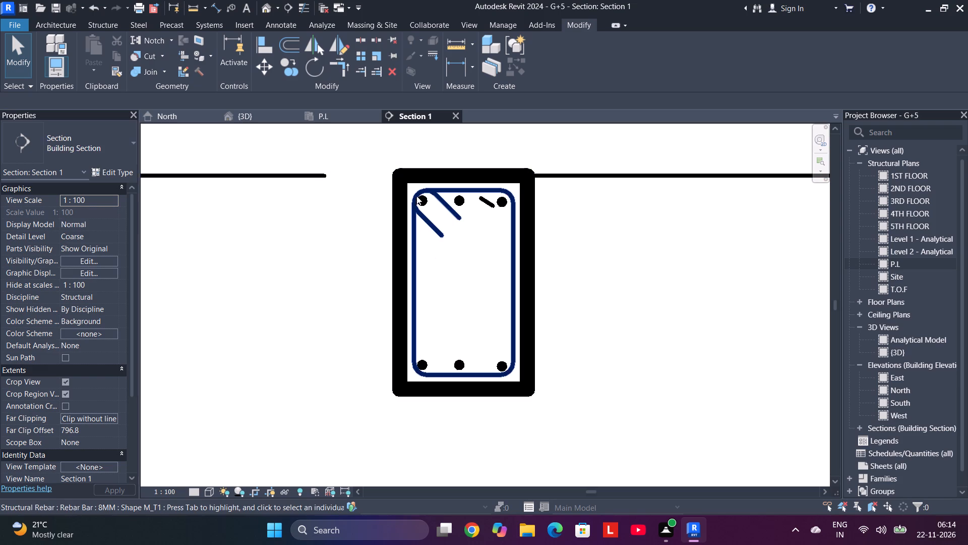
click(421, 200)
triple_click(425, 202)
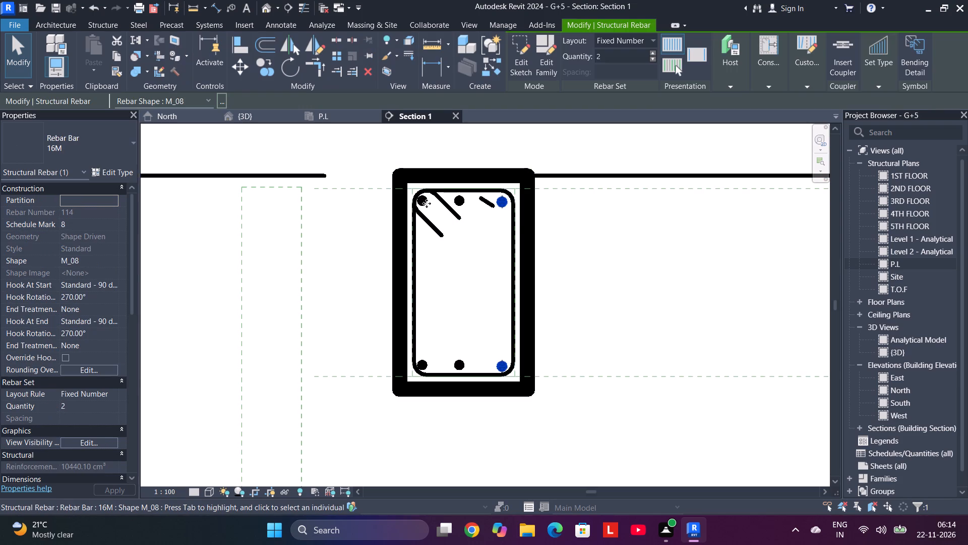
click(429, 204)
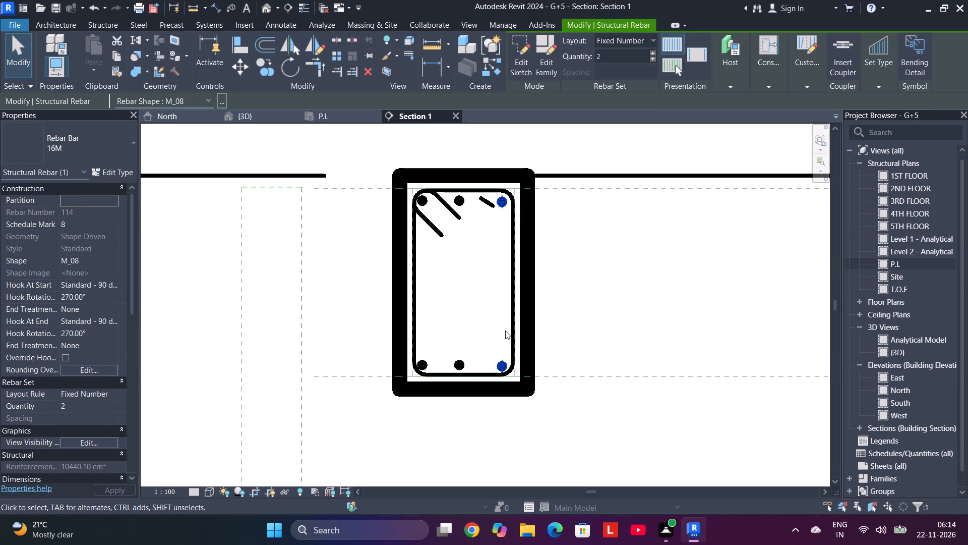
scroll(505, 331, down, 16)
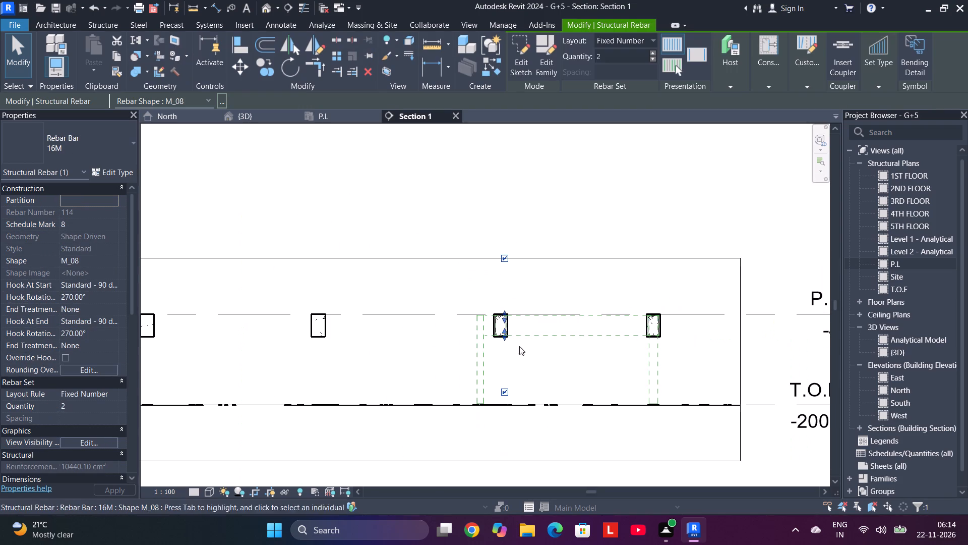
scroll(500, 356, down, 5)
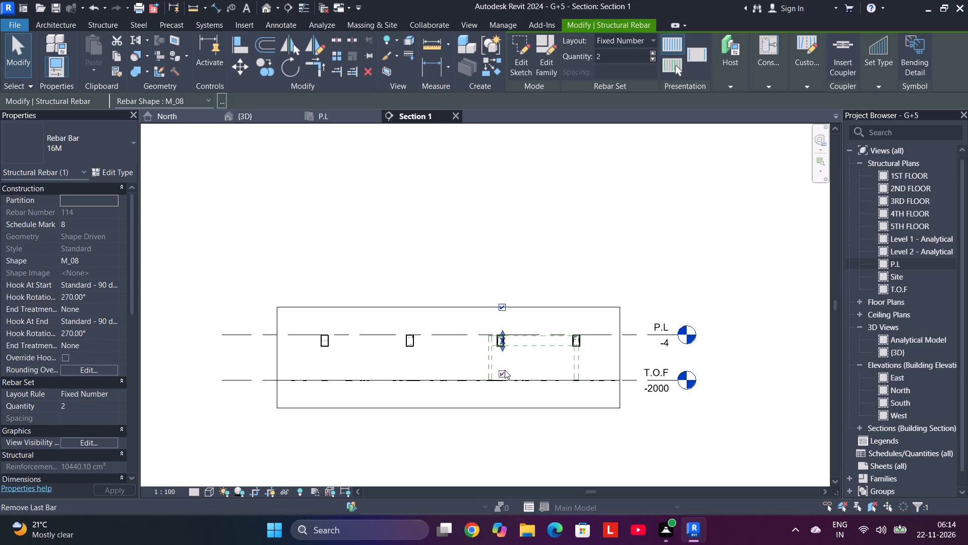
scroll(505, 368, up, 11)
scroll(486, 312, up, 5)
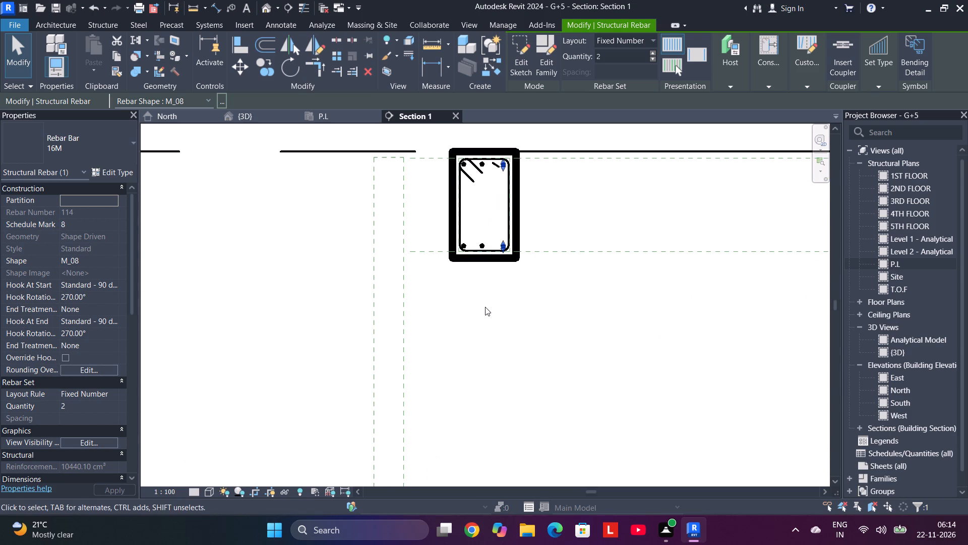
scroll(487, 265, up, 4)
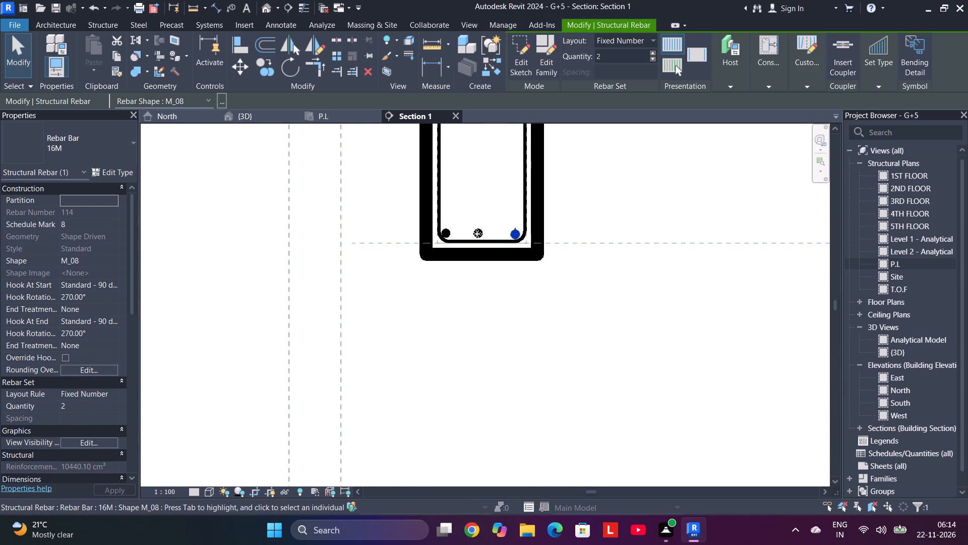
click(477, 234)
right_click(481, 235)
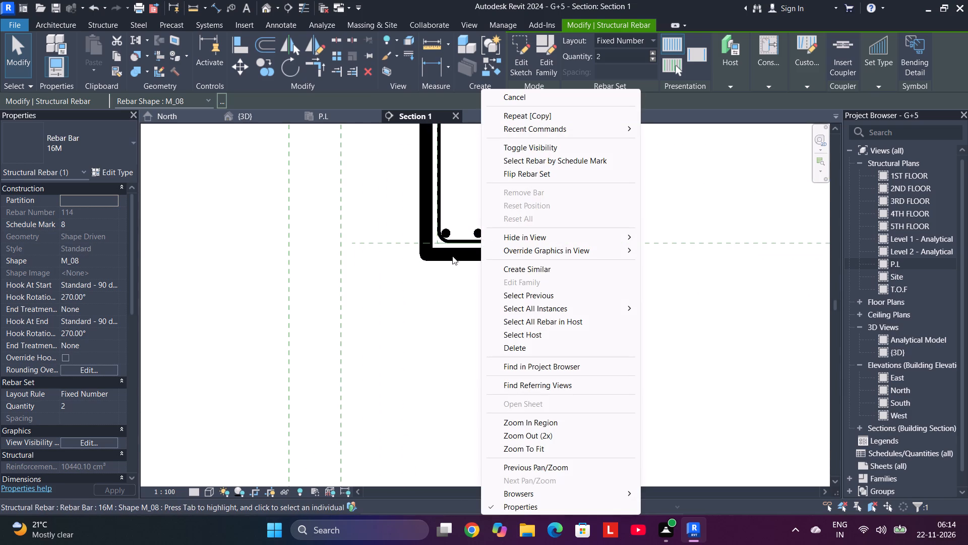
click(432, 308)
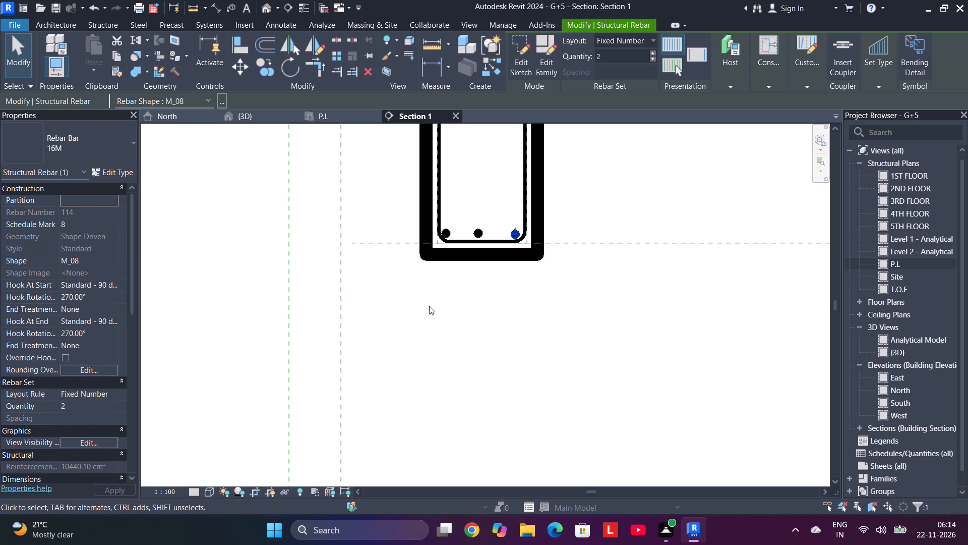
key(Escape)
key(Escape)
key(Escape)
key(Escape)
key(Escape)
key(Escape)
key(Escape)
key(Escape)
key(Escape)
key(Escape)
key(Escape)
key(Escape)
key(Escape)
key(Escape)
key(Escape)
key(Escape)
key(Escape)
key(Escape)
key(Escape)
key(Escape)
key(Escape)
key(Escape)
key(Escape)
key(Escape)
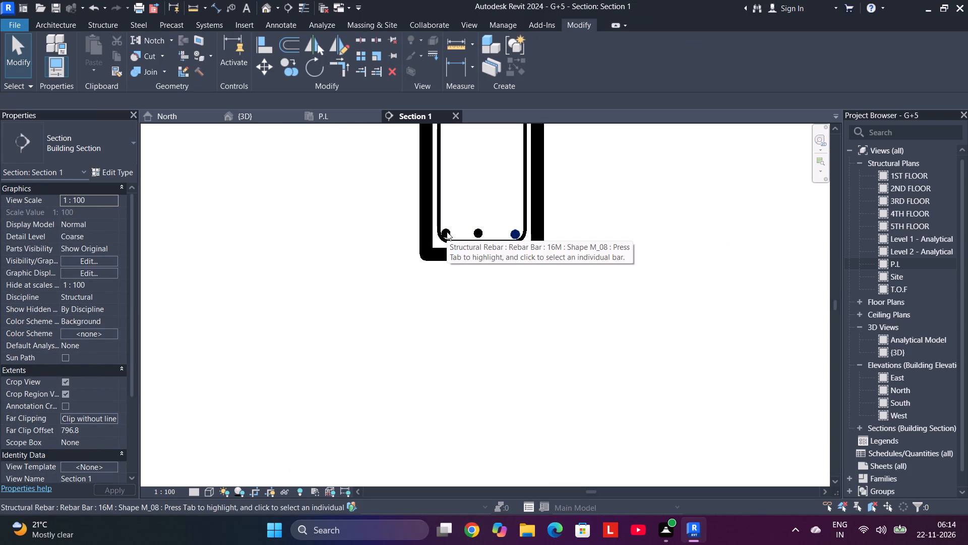
Nudge the middle 16M bar pair slightly to the right, centring it between the two outer bar pairs.
scroll(447, 233, up, 11)
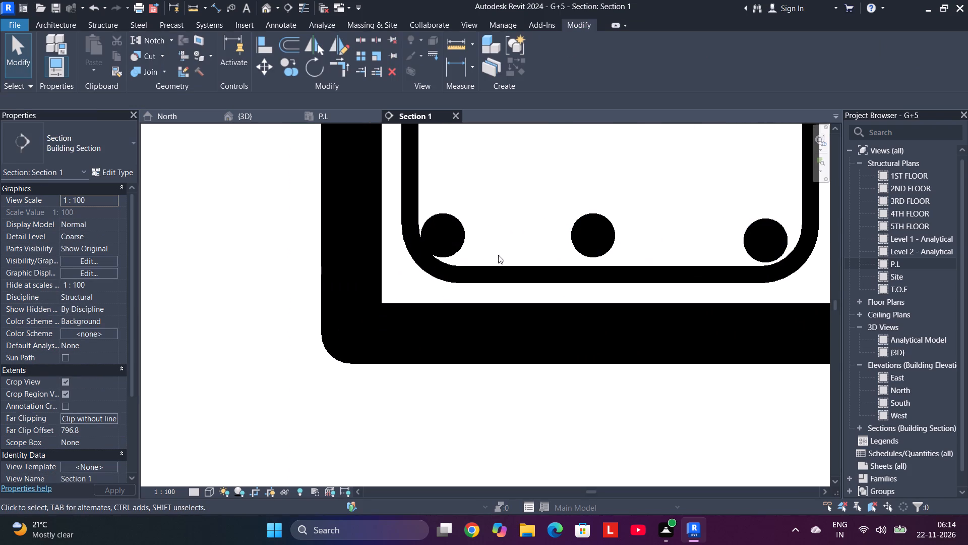
click(607, 233)
key(Right)
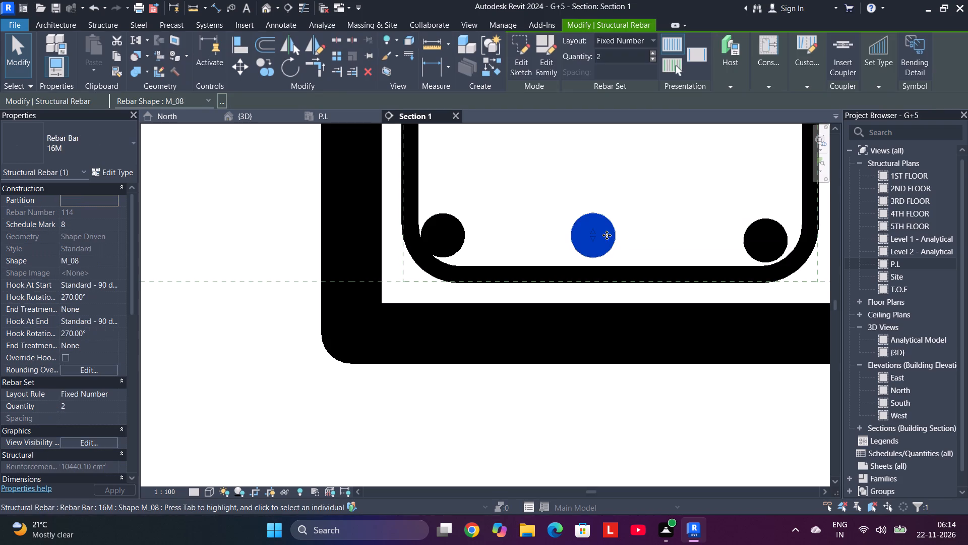
key(Right)
key(Right)
key(Right)
key(Right)
key(Right)
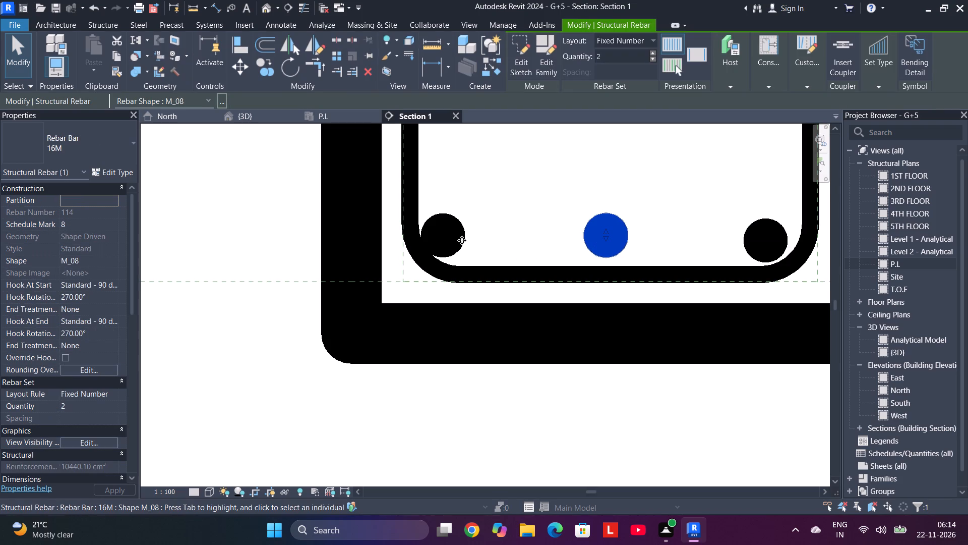
click(568, 393)
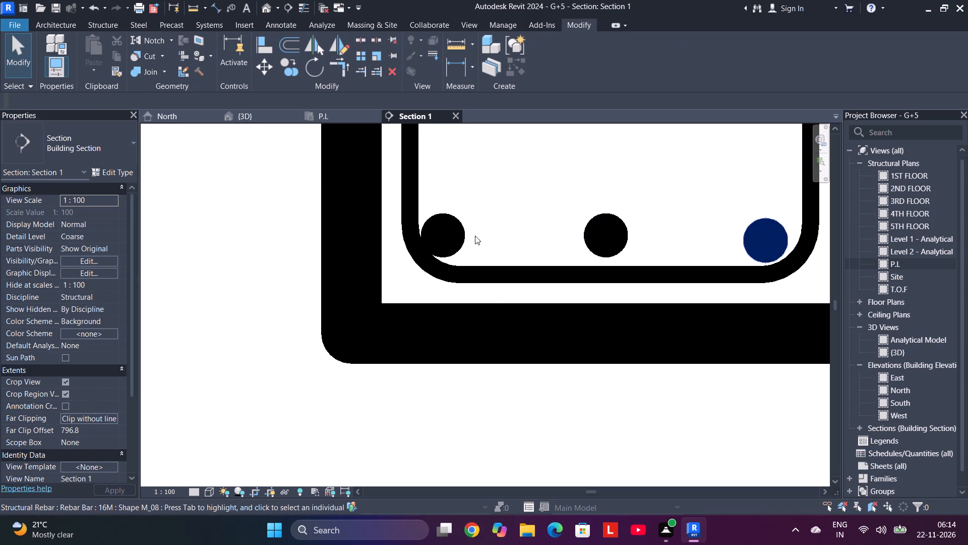
Nudge the leftmost 16M bar pair slightly to the right, away from the stirrup's left leg, and clear the selection.
click(436, 227)
key(Right)
key(Right)
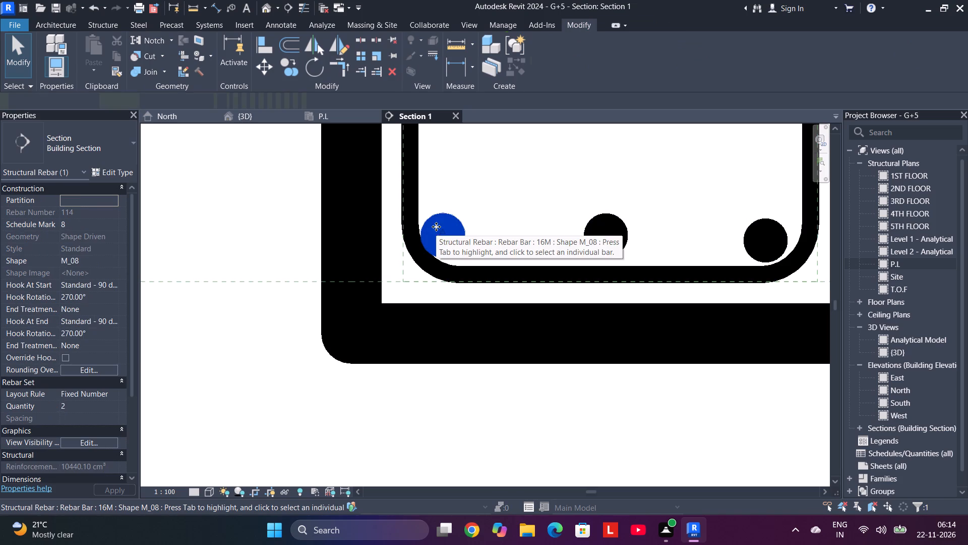
key(Right)
key(Right)
key(Right)
scroll(448, 233, down, 10)
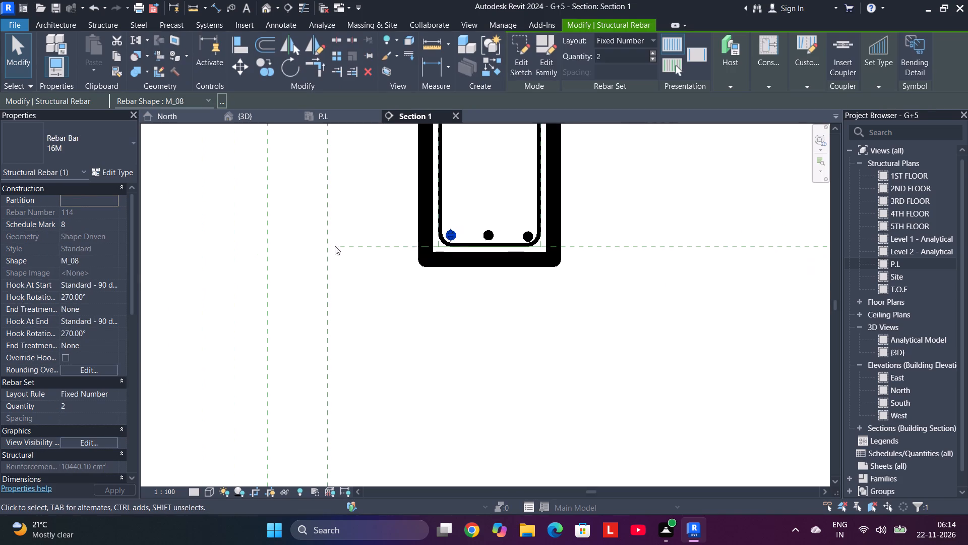
click(410, 311)
Copy only the Structural Rebar from the newly aligned beam section into the next beam to the left, using the bottom middle 16M bar as base point.
scroll(411, 310, down, 10)
middle_drag(392, 299, 561, 312)
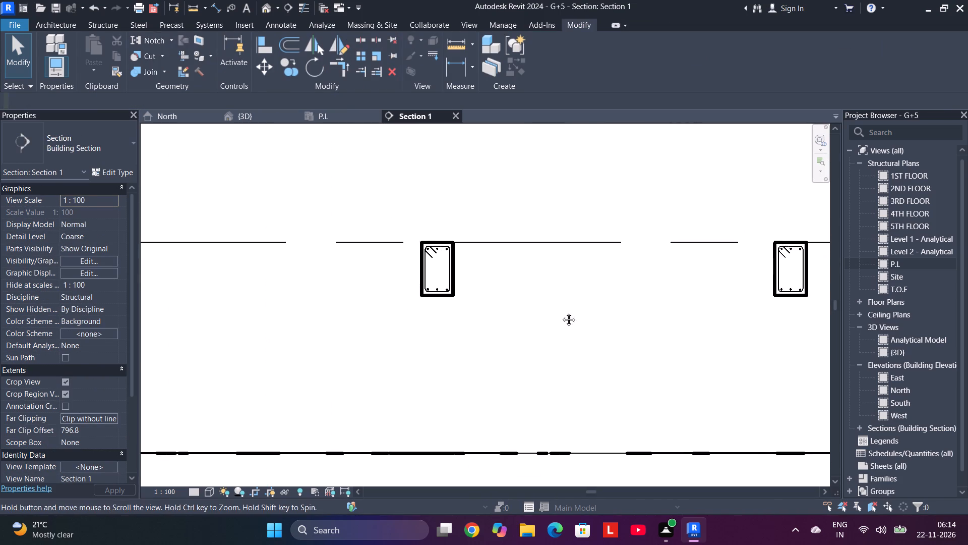
middle_drag(561, 312, 685, 311)
scroll(365, 318, down, 4)
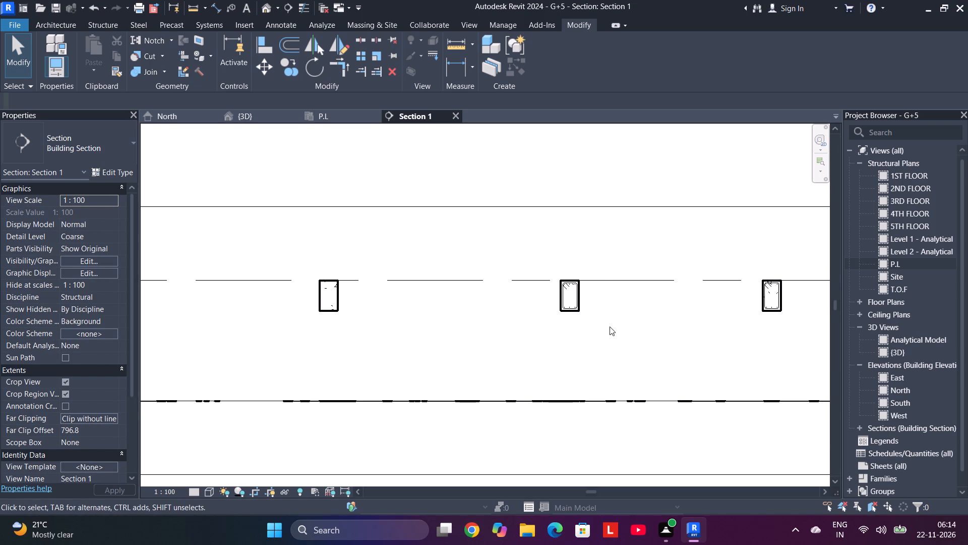
drag(602, 325, 544, 283)
click(546, 48)
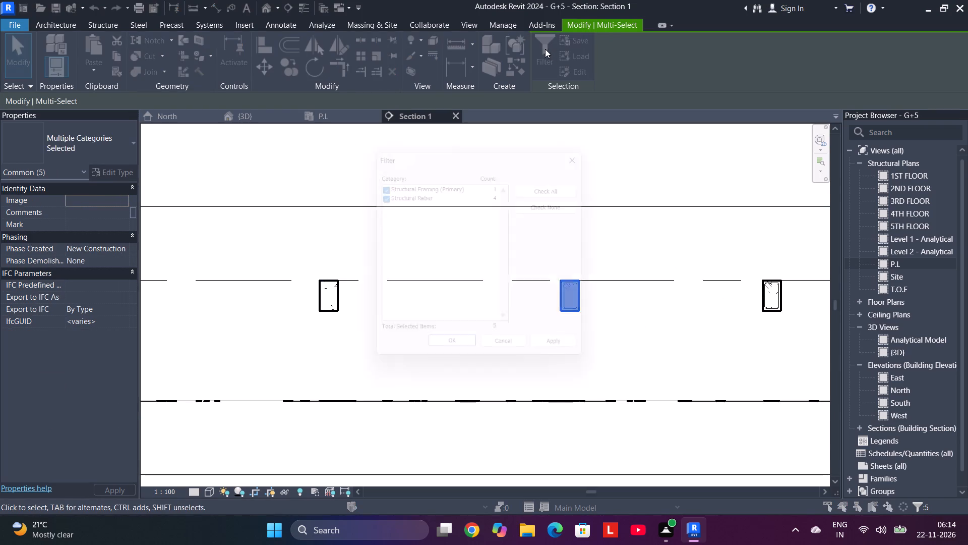
click(554, 202)
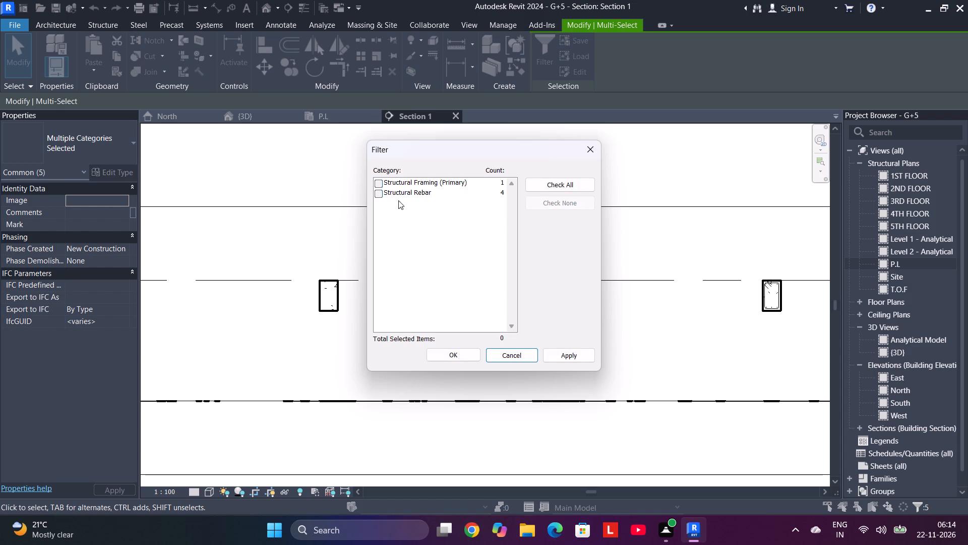
click(372, 193)
click(376, 195)
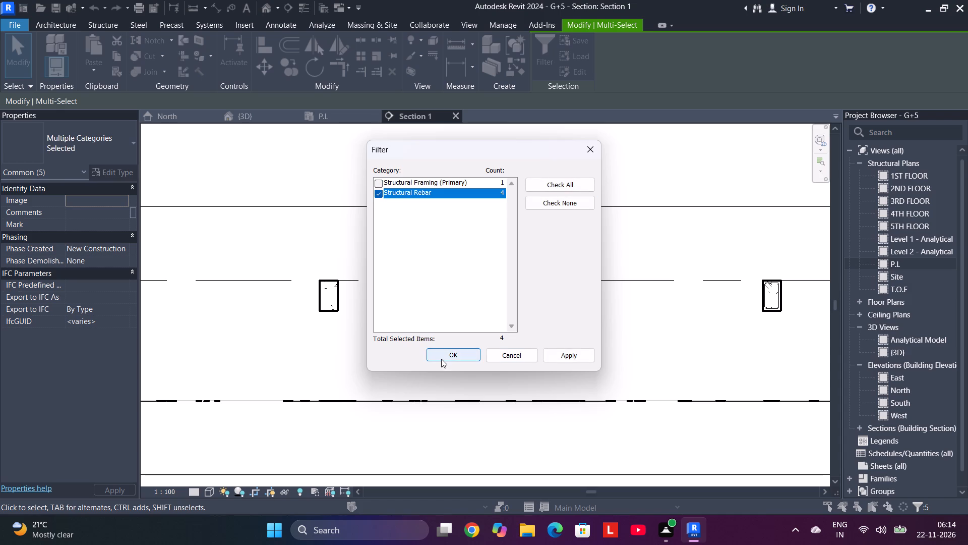
click(441, 357)
click(288, 73)
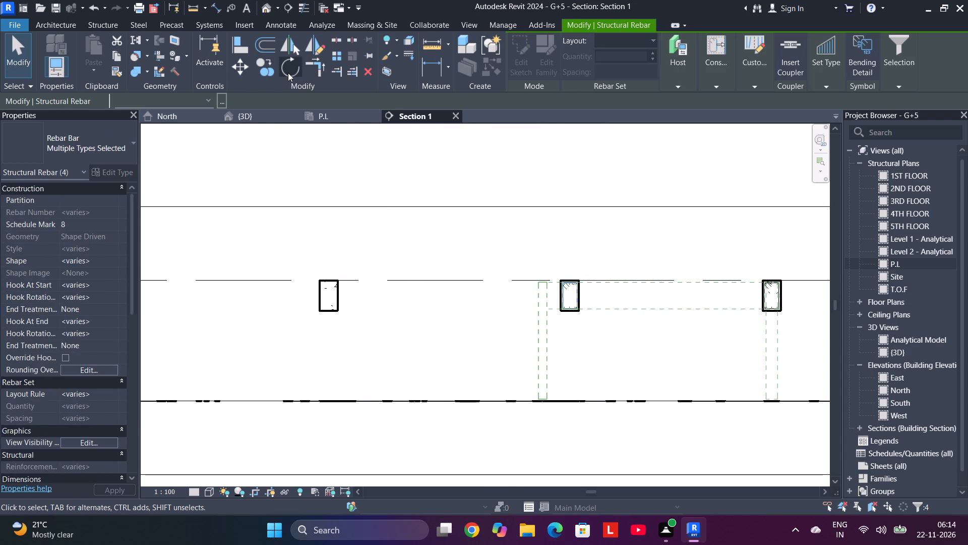
click(268, 70)
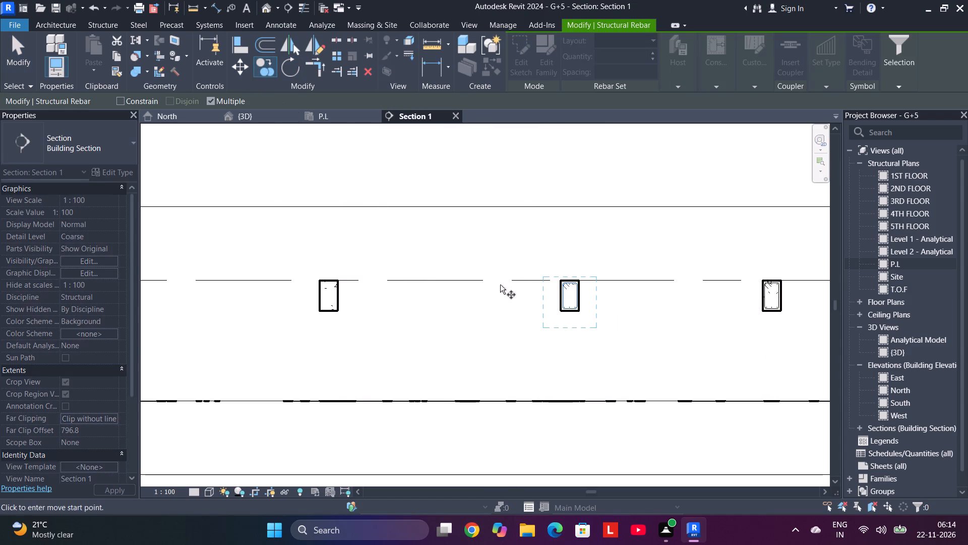
scroll(565, 313, up, 12)
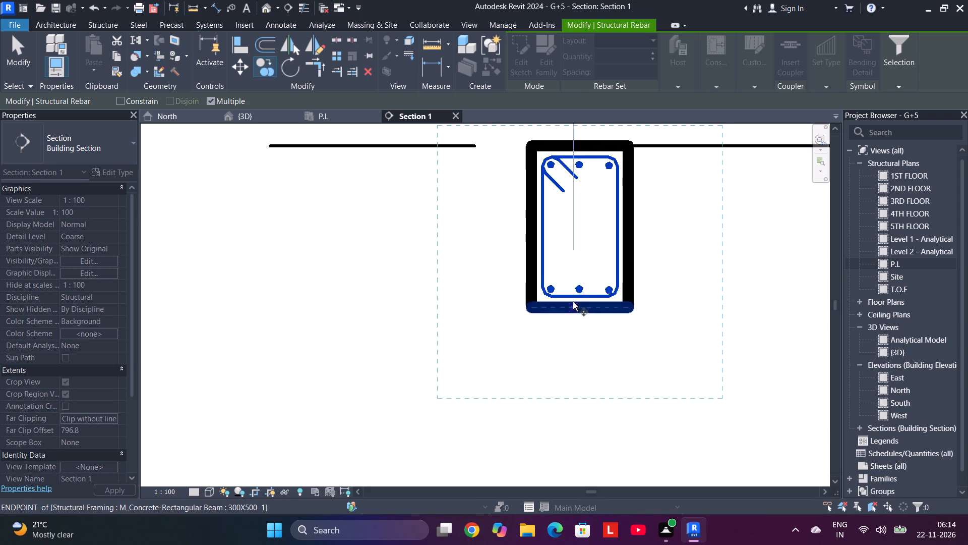
scroll(578, 287, up, 6)
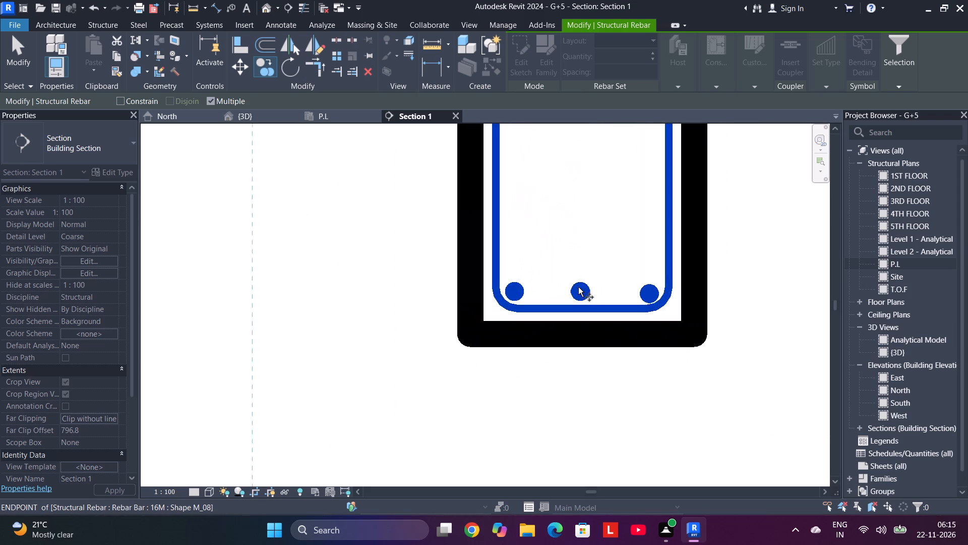
scroll(578, 287, up, 7)
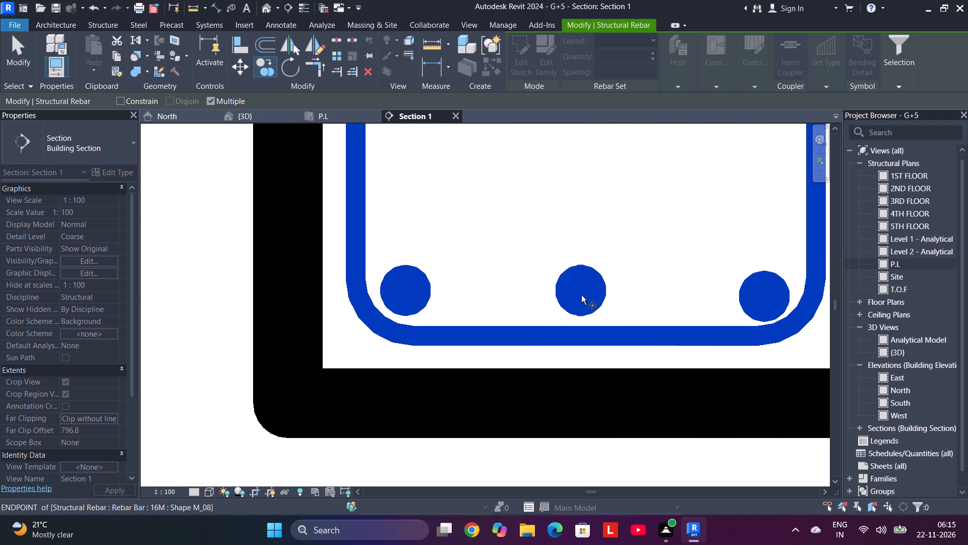
click(581, 291)
scroll(581, 291, down, 15)
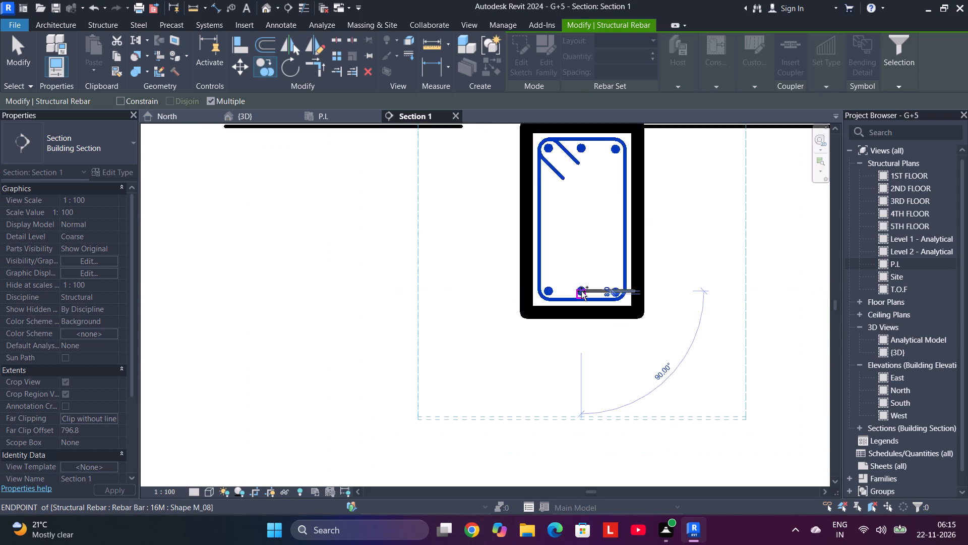
scroll(581, 291, down, 1)
scroll(380, 291, down, 1)
middle_drag(380, 291, 879, 318)
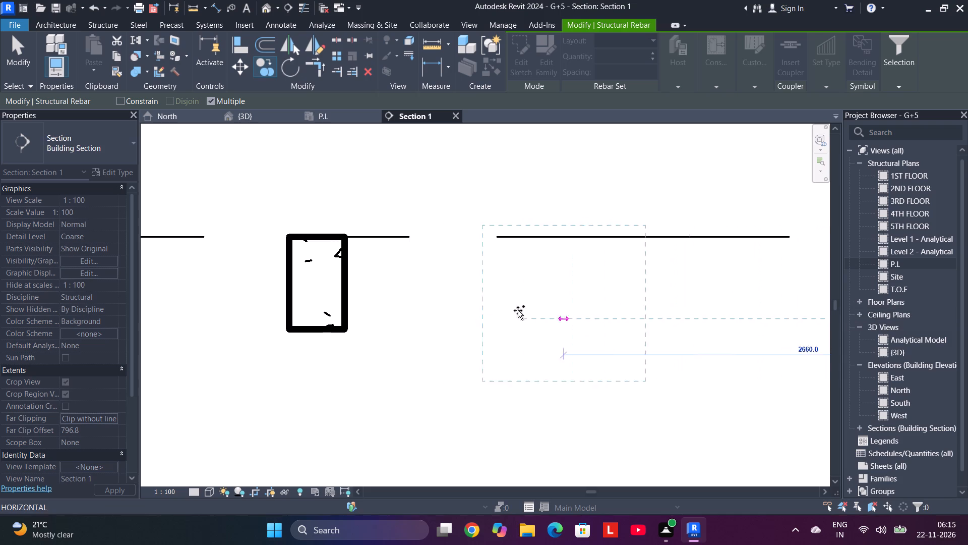
click(319, 313)
Place another copy of the rebar set in the leftmost beam section and end the multiple copy.
middle_drag(319, 313, 633, 335)
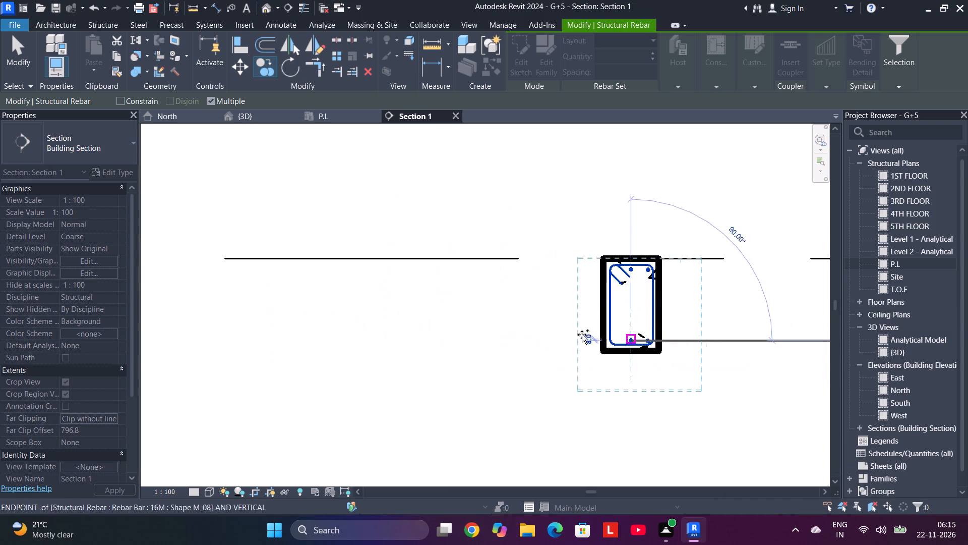
middle_drag(422, 330, 816, 306)
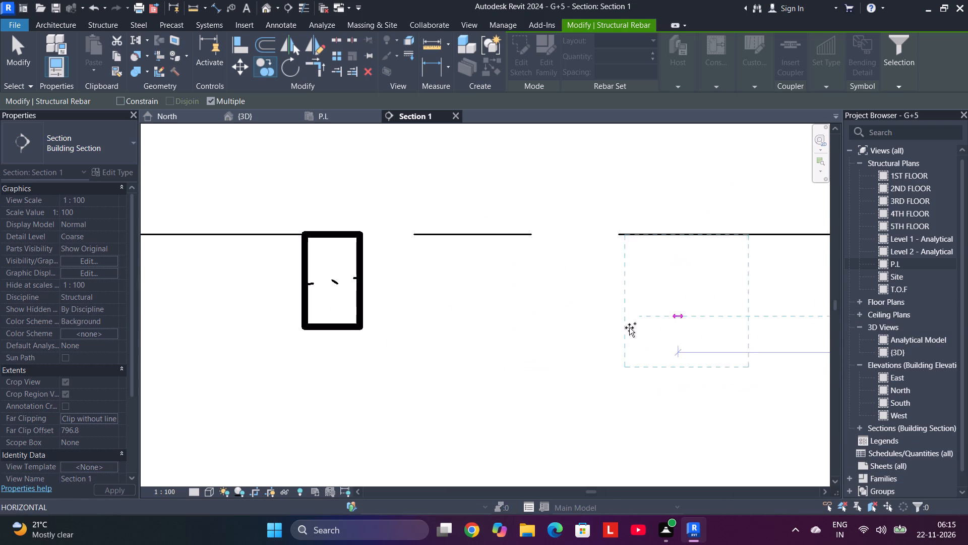
middle_drag(408, 296, 486, 299)
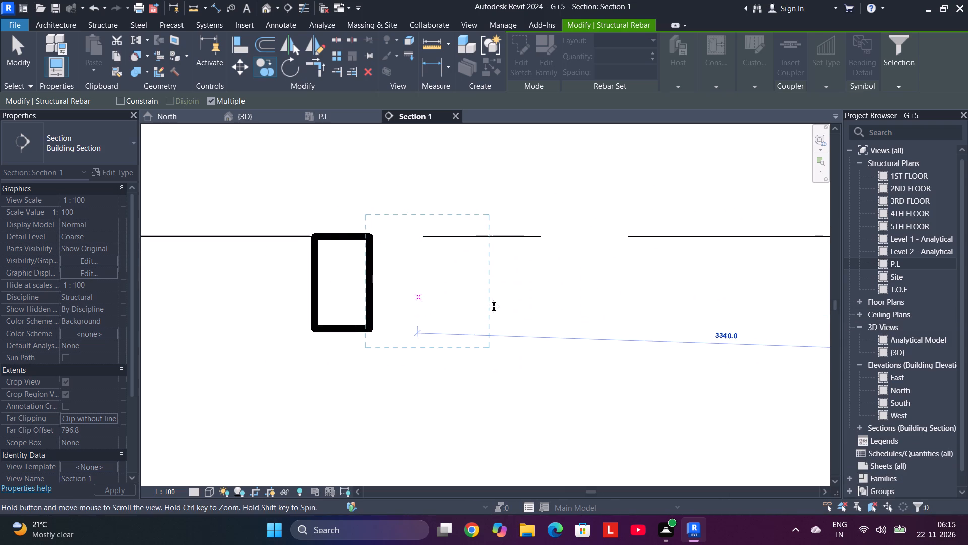
middle_drag(486, 299, 546, 299)
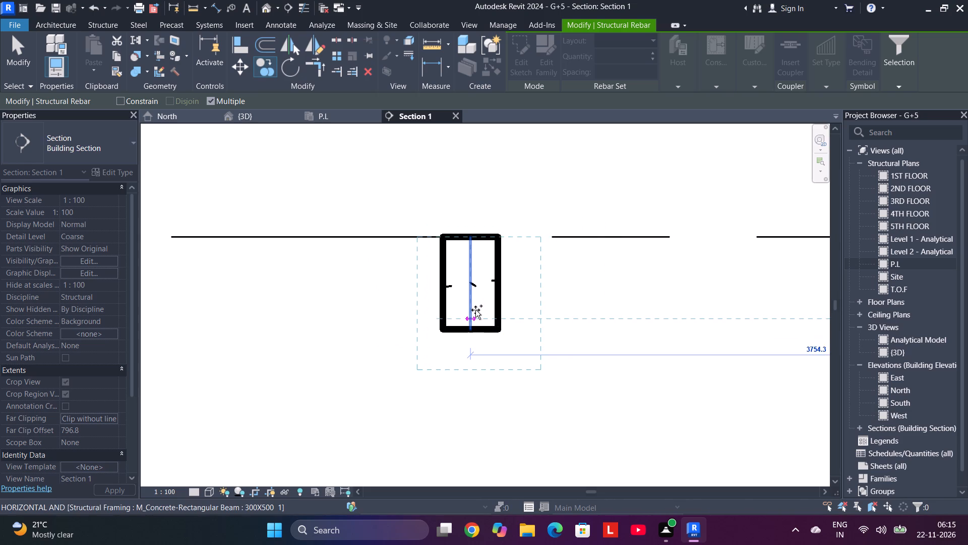
click(475, 310)
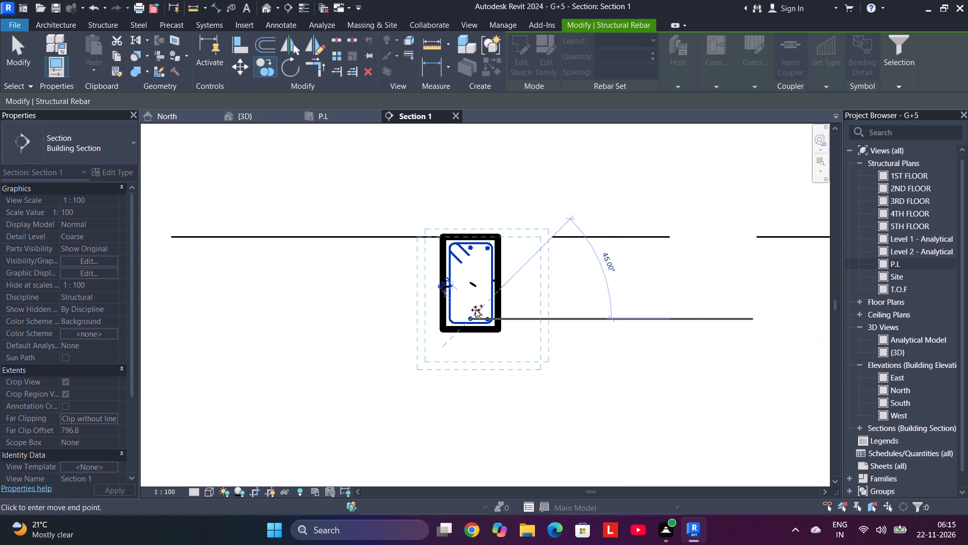
middle_drag(475, 310, 816, 328)
middle_drag(570, 322, 764, 323)
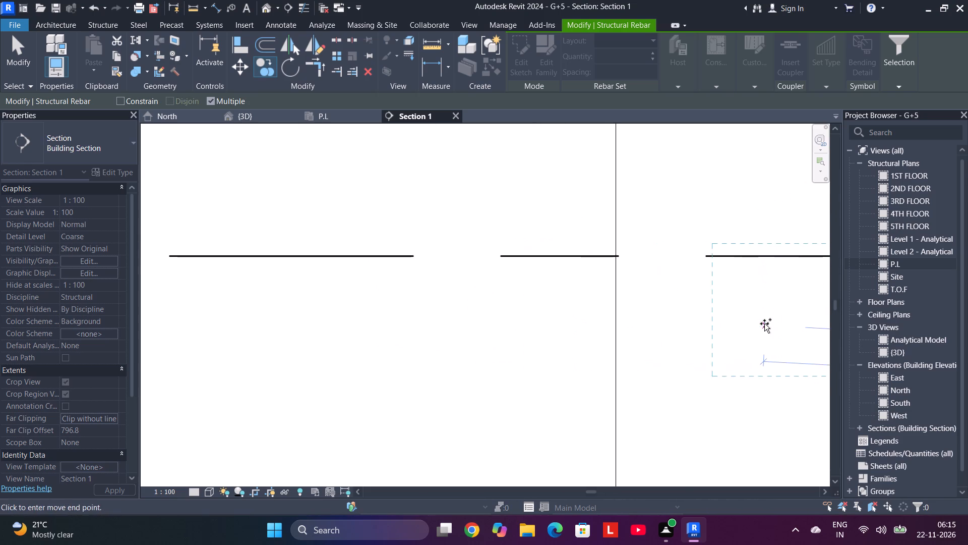
scroll(757, 324, down, 9)
middle_drag(728, 321, 507, 315)
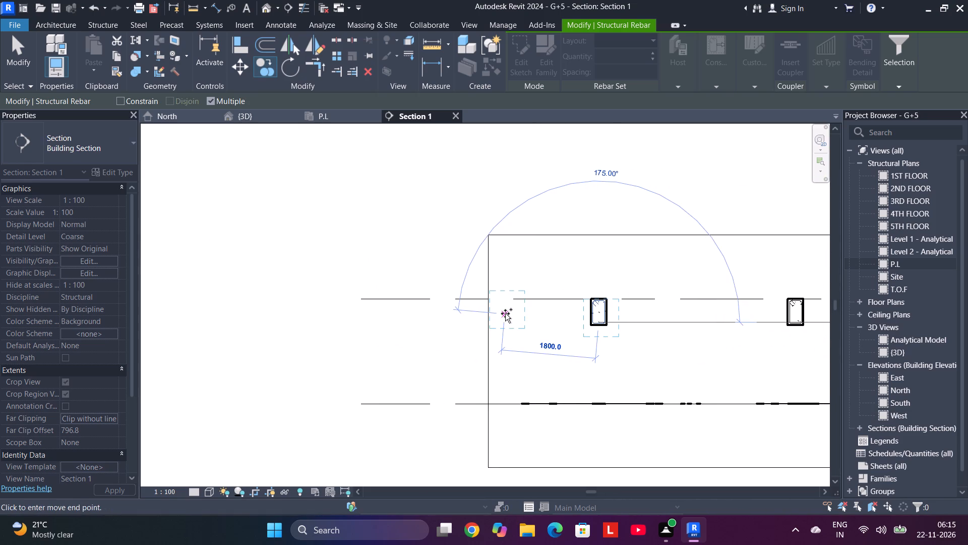
key(Escape)
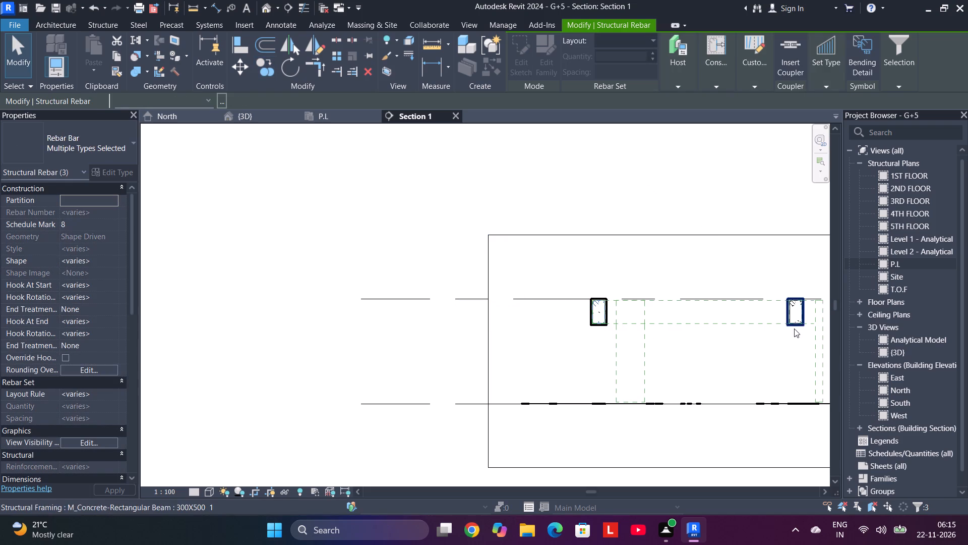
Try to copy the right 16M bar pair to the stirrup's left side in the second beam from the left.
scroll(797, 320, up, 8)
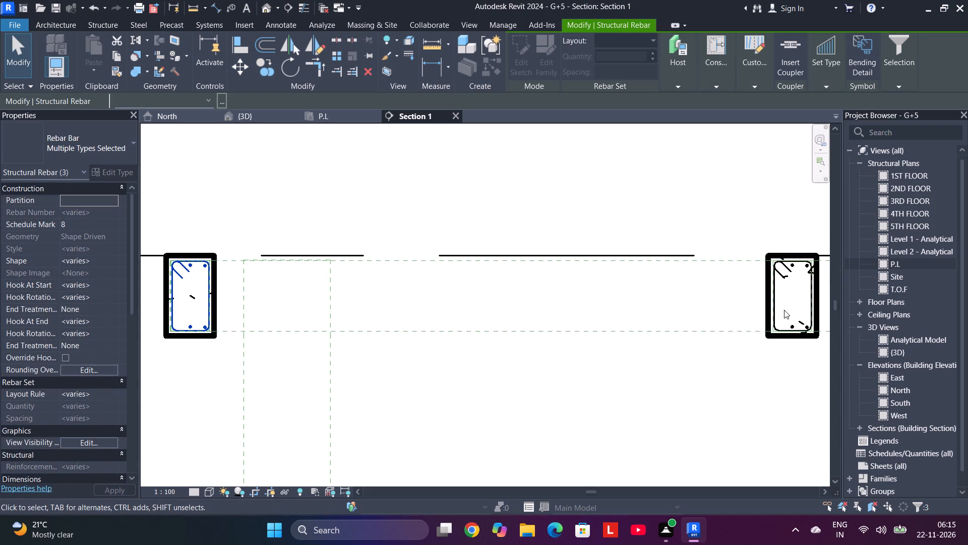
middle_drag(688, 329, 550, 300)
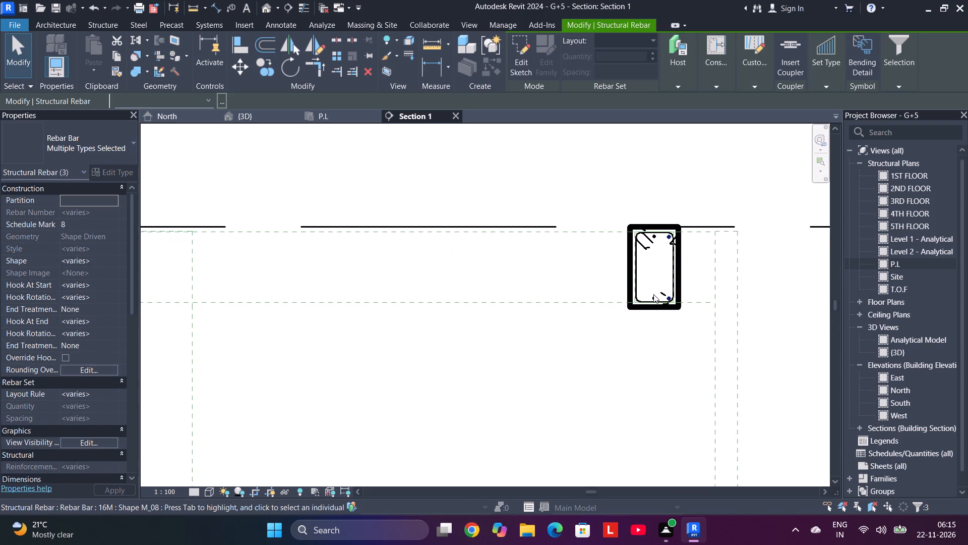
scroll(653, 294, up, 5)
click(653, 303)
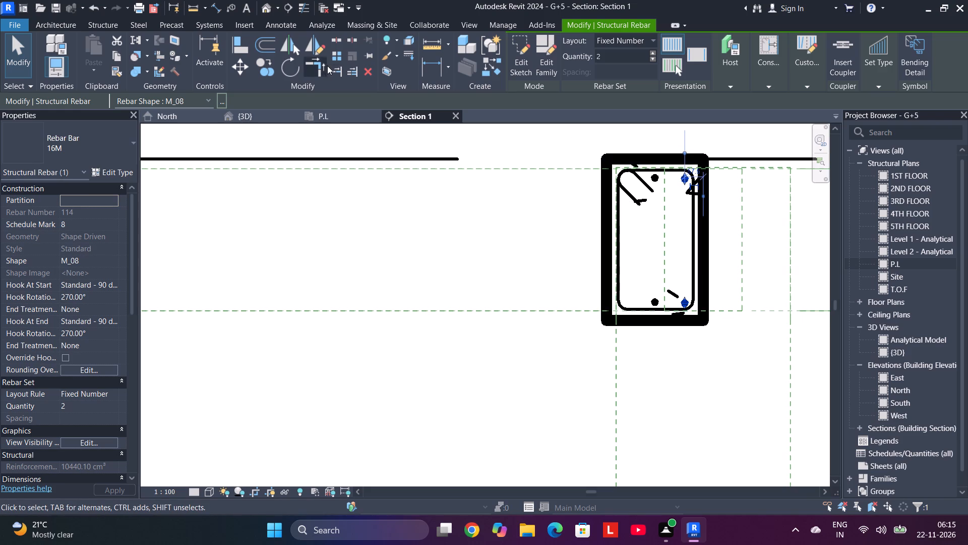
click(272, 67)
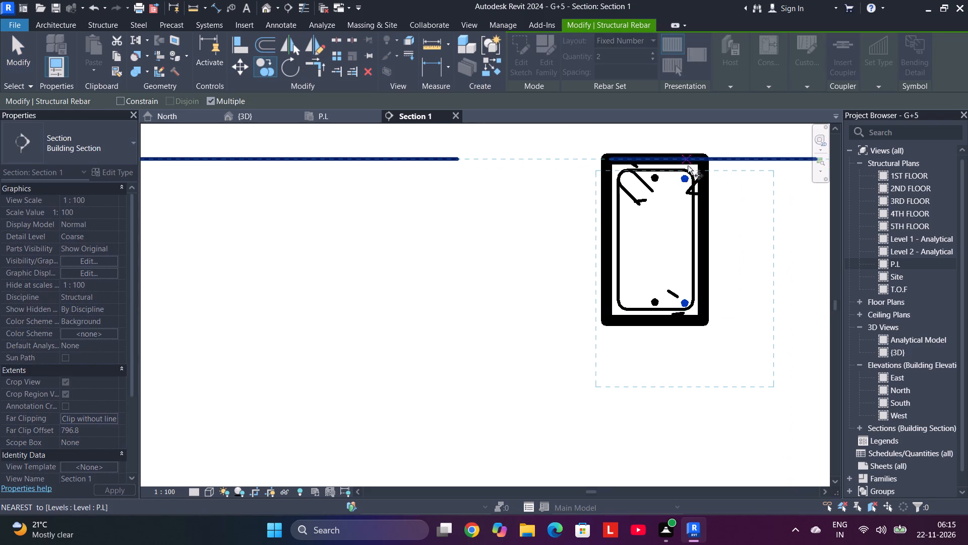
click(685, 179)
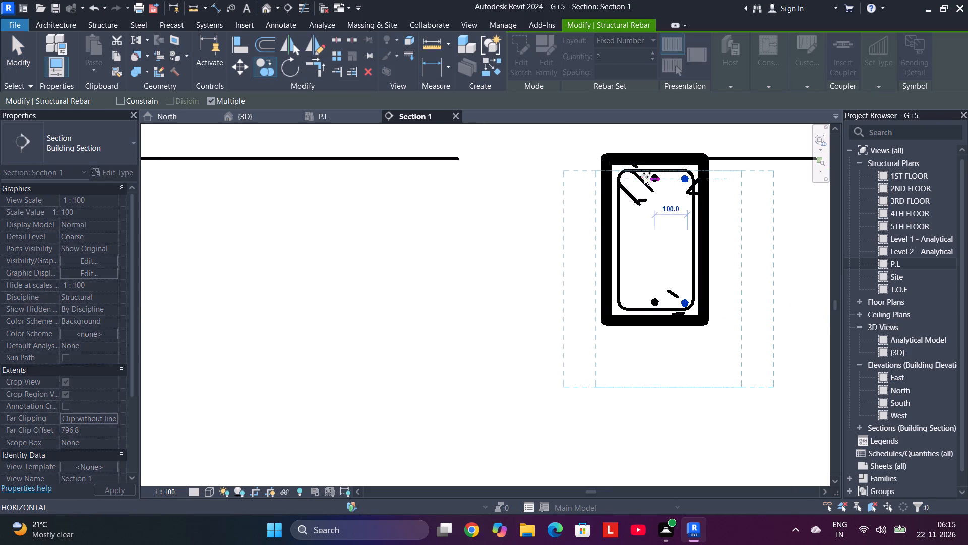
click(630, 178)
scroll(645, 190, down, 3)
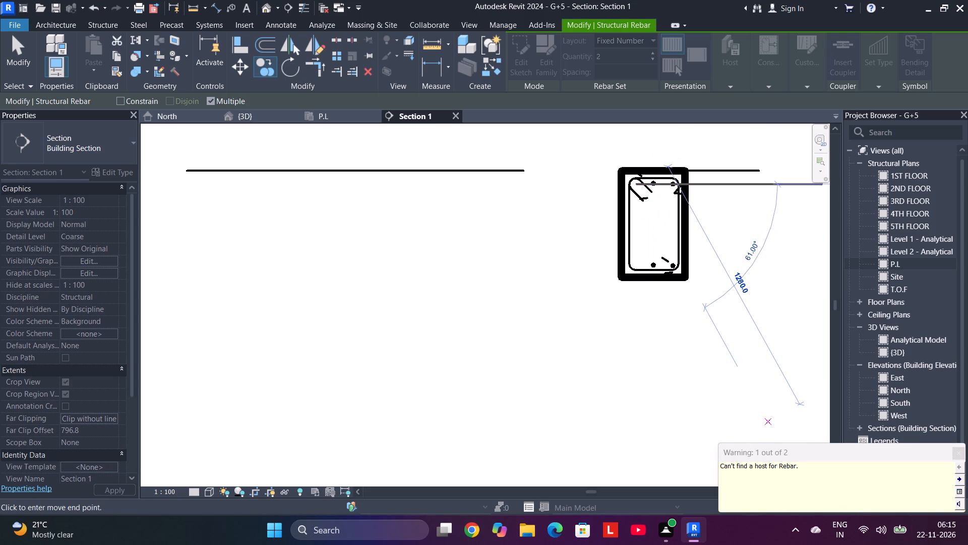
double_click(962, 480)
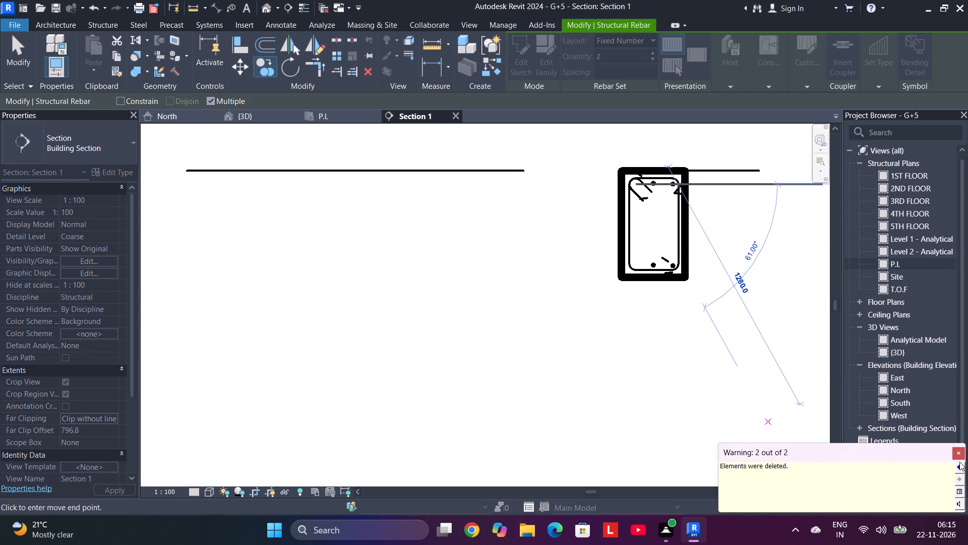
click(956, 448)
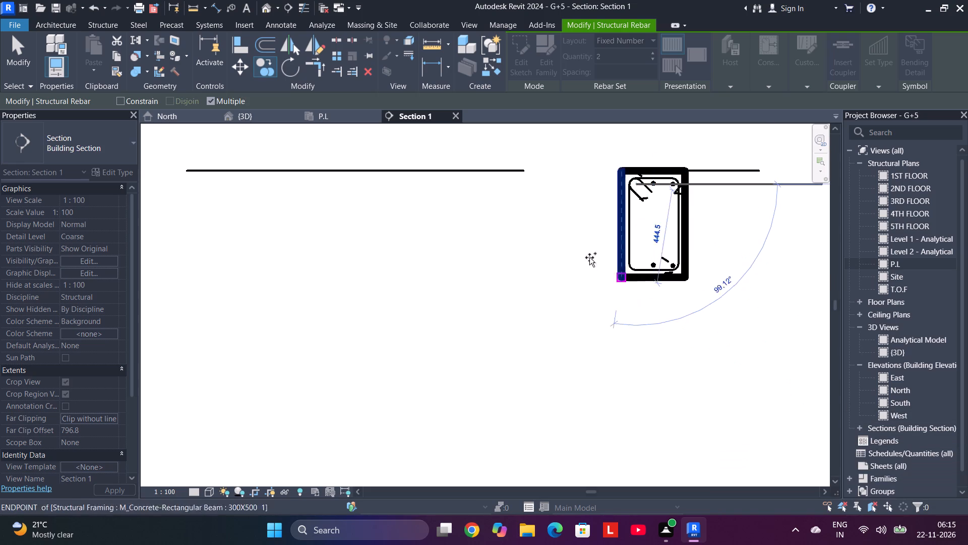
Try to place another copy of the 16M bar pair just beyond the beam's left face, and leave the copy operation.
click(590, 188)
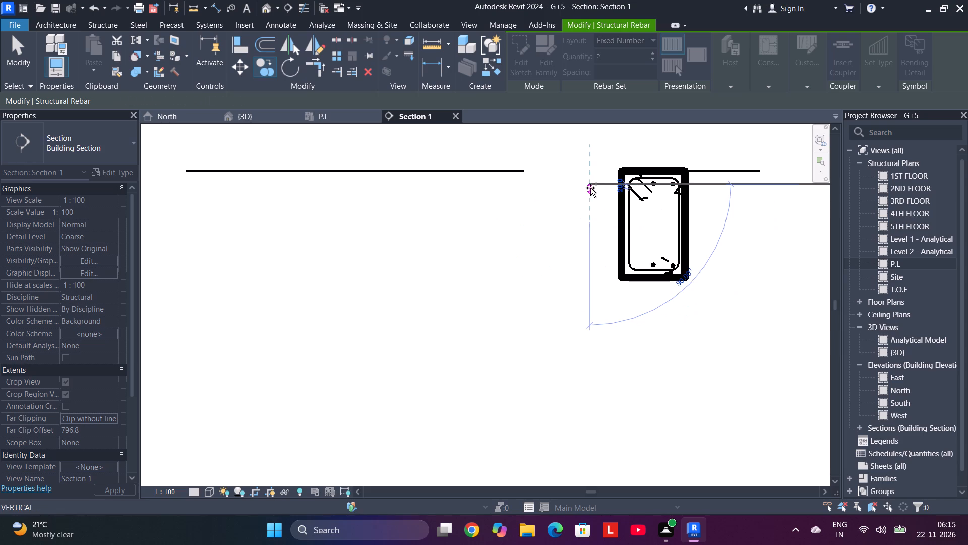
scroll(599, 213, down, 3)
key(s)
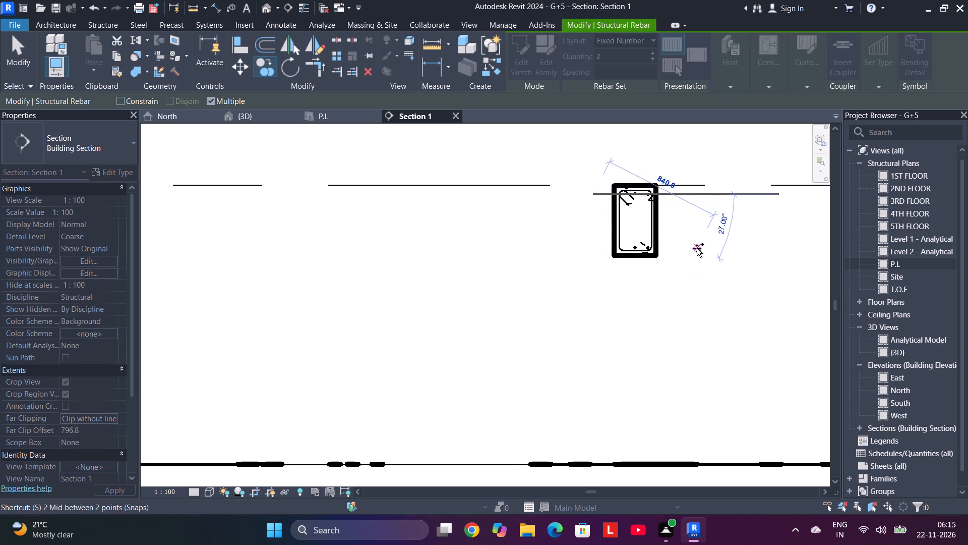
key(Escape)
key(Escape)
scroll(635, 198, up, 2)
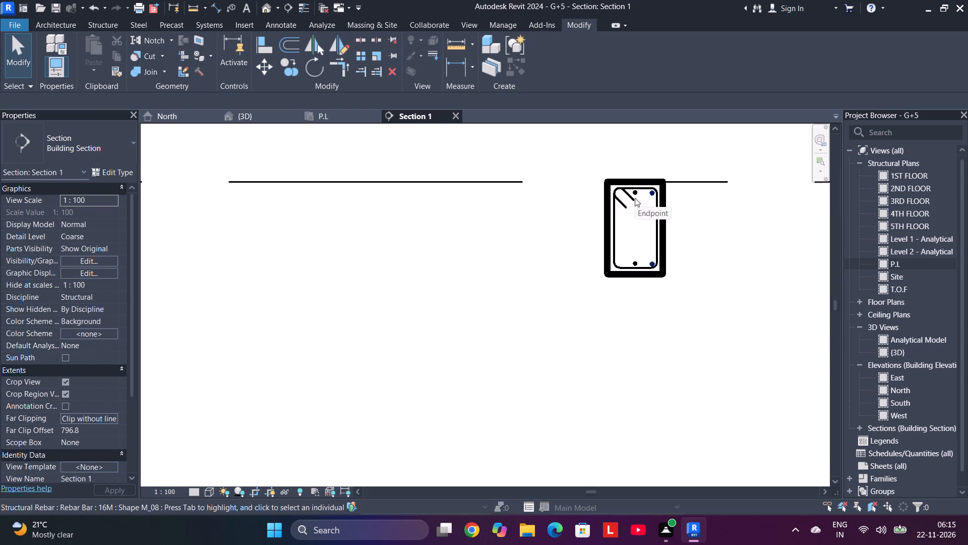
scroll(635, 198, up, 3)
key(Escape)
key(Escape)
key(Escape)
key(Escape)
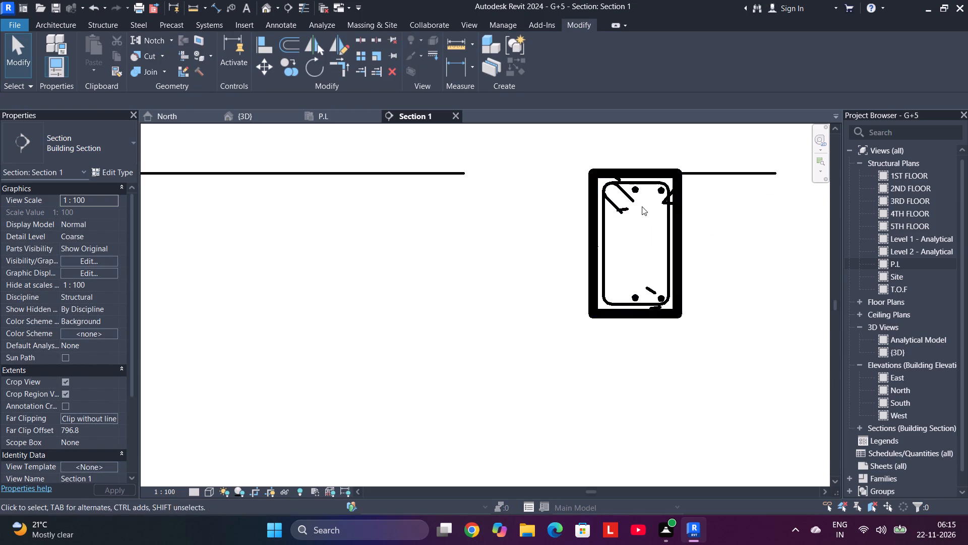
Examine the plinth beam reinforcement in the P.L plan and the 3D view, and return to Section 1.
click(332, 115)
click(256, 110)
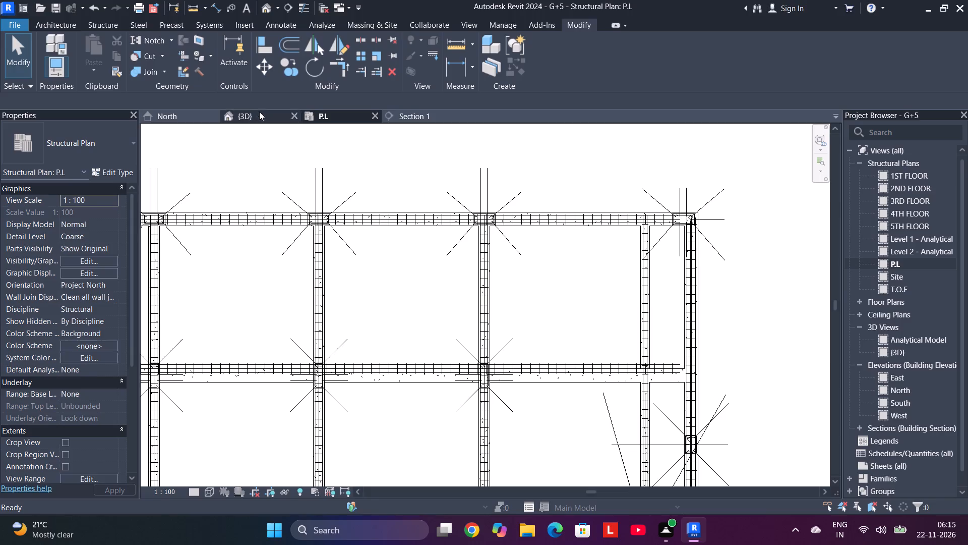
click(263, 115)
scroll(516, 297, down, 6)
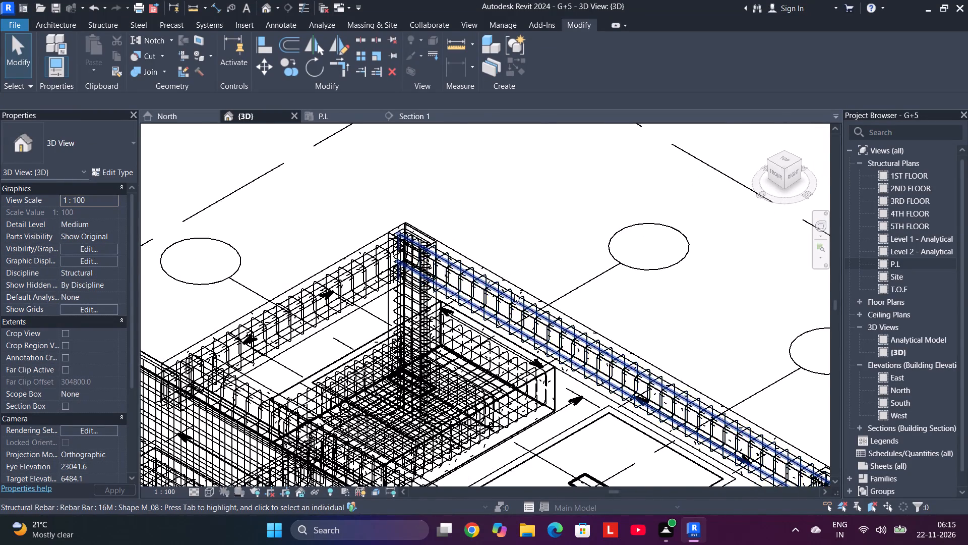
scroll(514, 294, down, 2)
scroll(615, 345, up, 4)
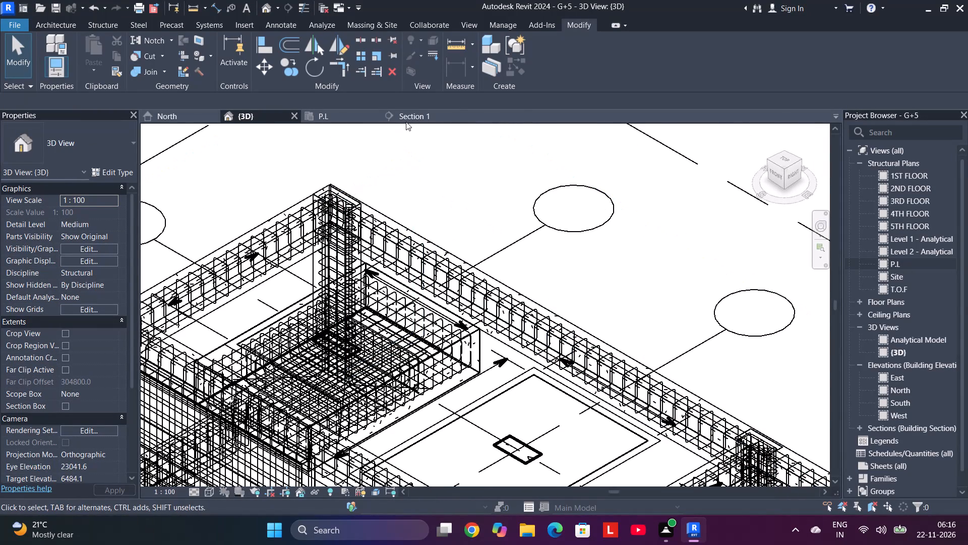
click(410, 115)
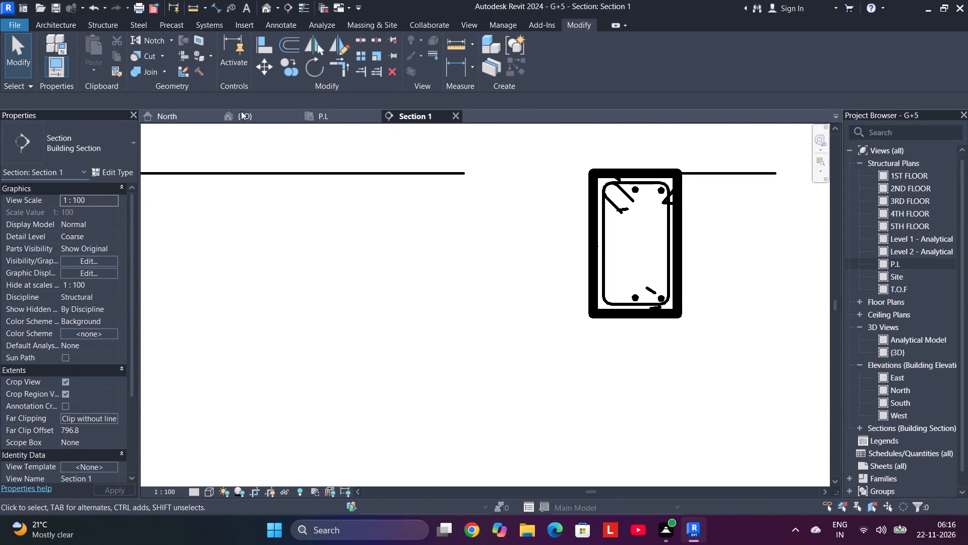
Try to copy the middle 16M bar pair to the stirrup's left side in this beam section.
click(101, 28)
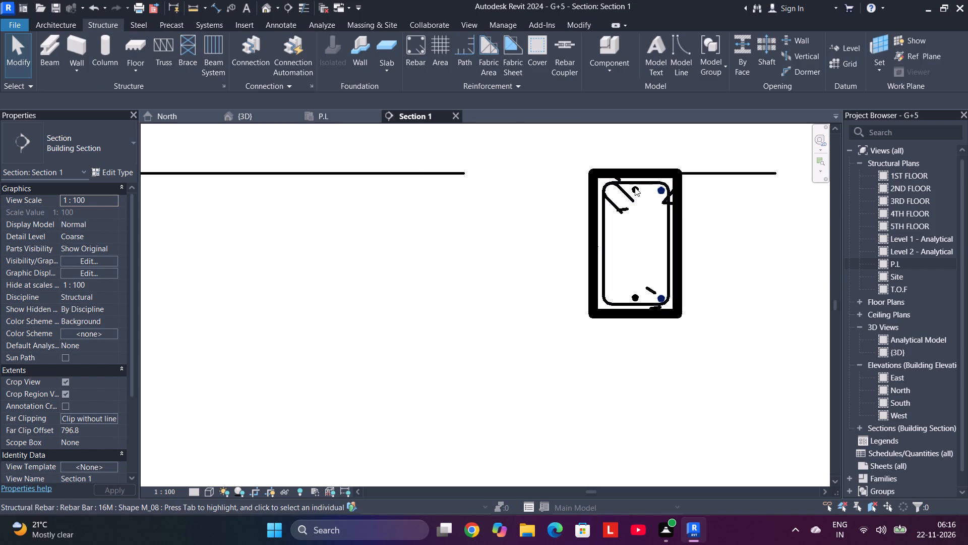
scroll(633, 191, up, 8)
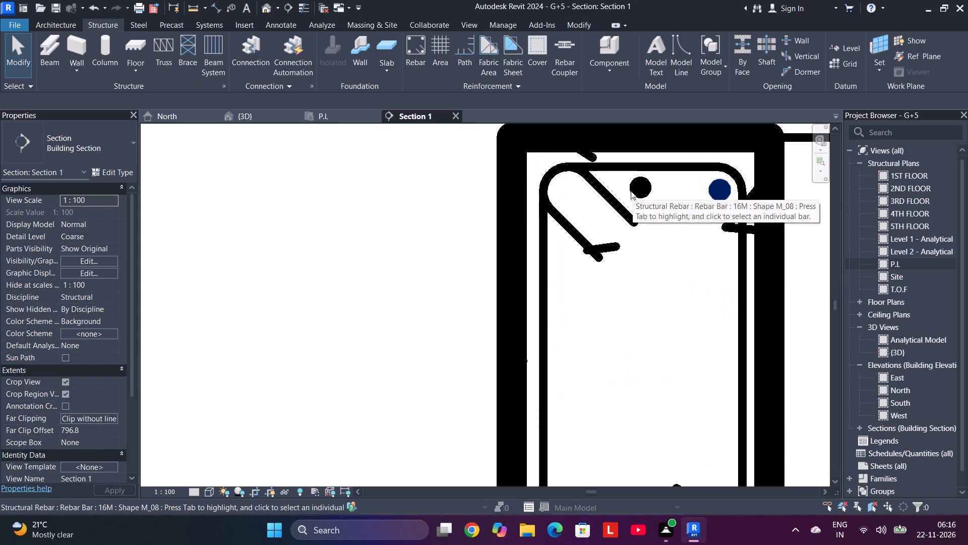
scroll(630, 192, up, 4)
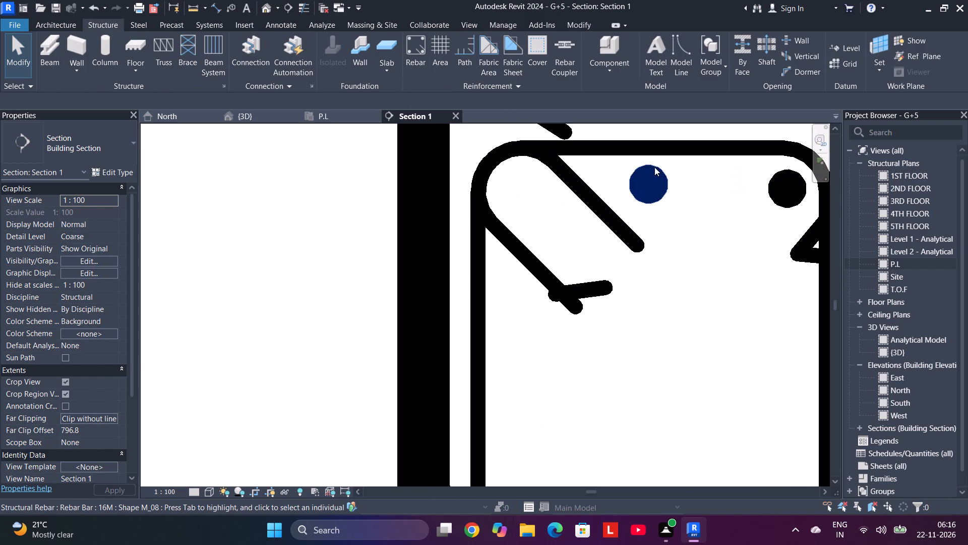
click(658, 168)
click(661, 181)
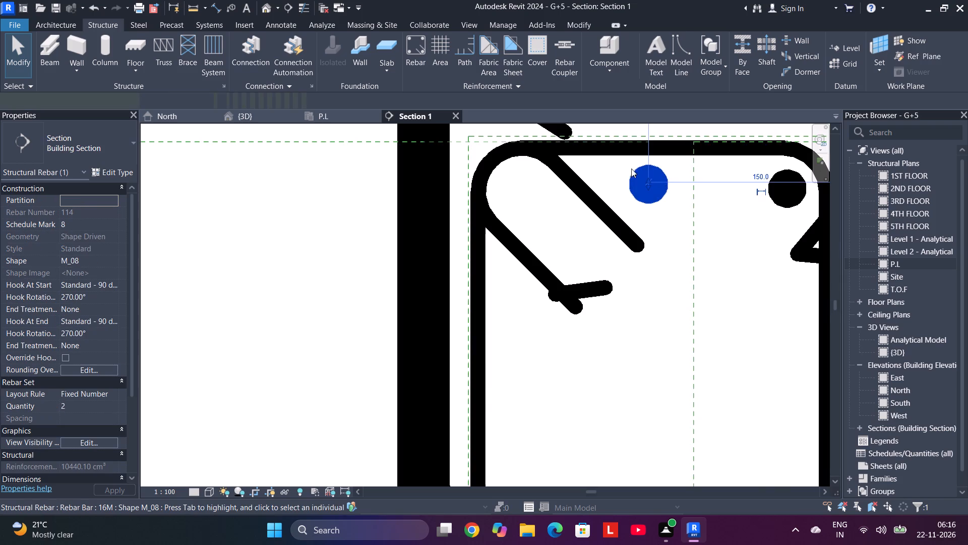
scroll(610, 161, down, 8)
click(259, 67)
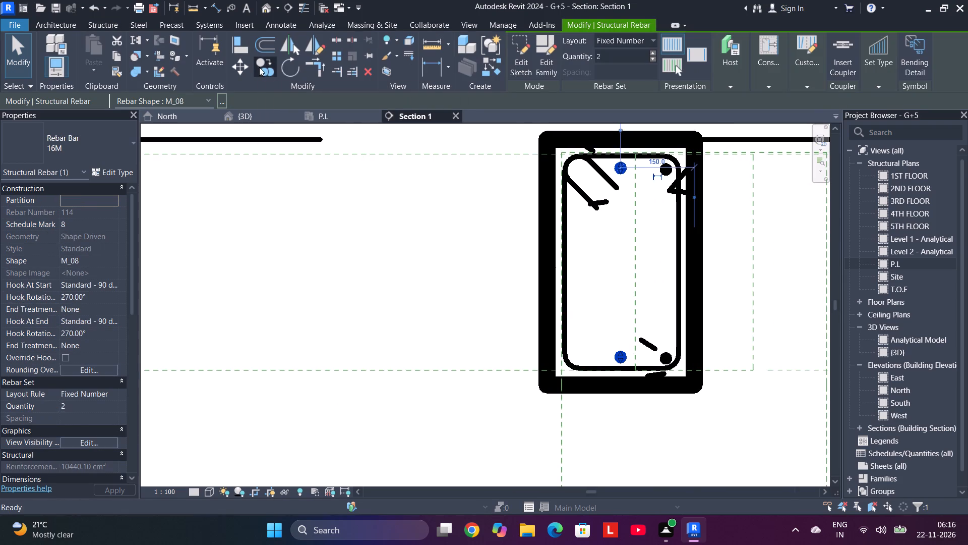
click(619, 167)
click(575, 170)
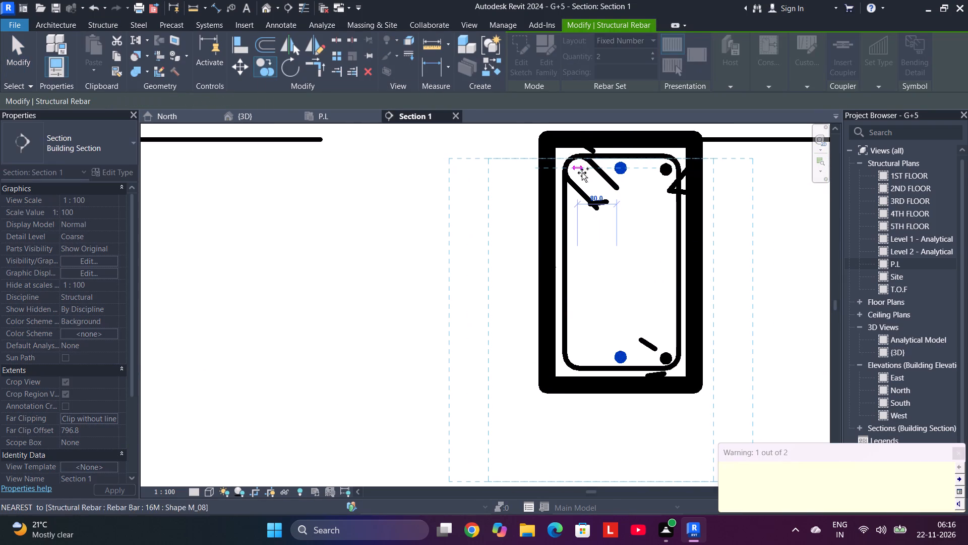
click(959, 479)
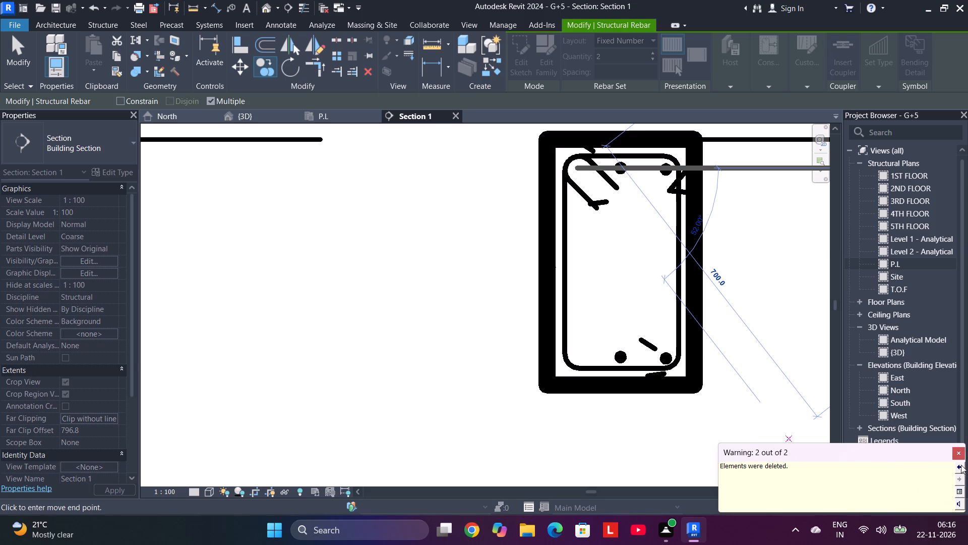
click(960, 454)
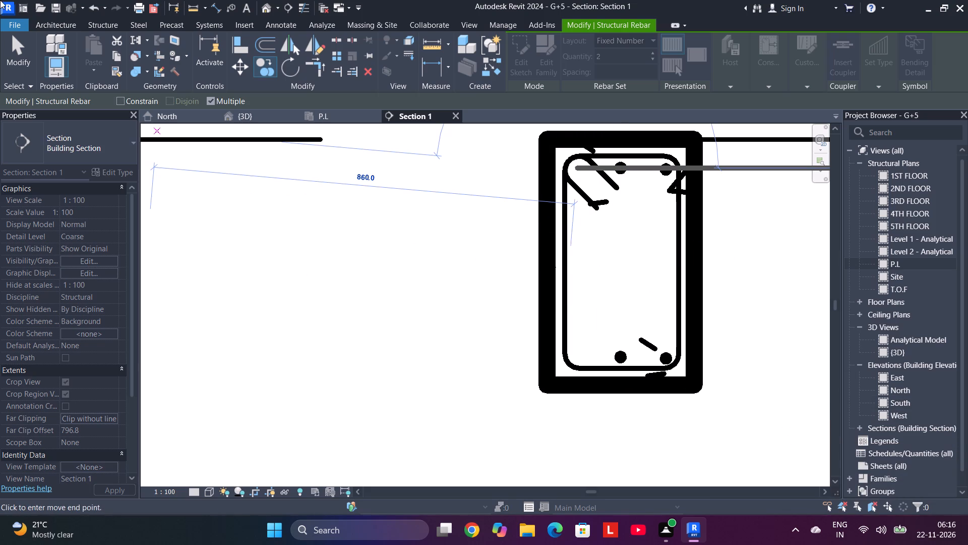
Place a two-bar 16M rebar set of shape M_00 along the stirrup's left side in the beam section.
click(96, 27)
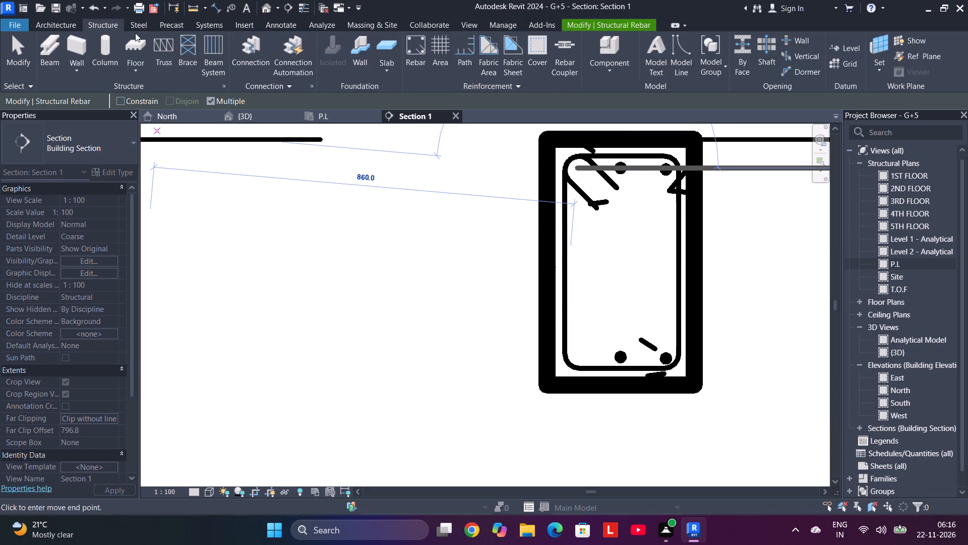
click(421, 47)
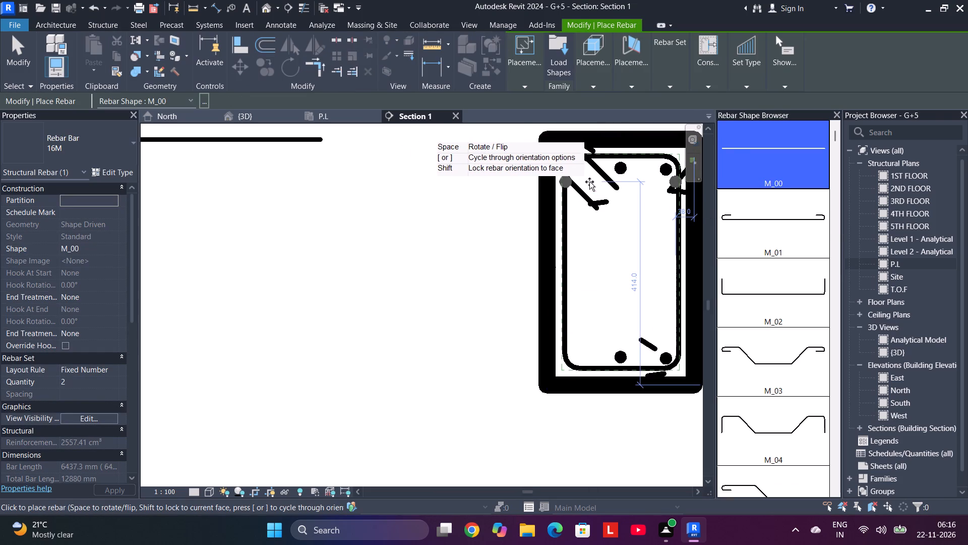
click(582, 182)
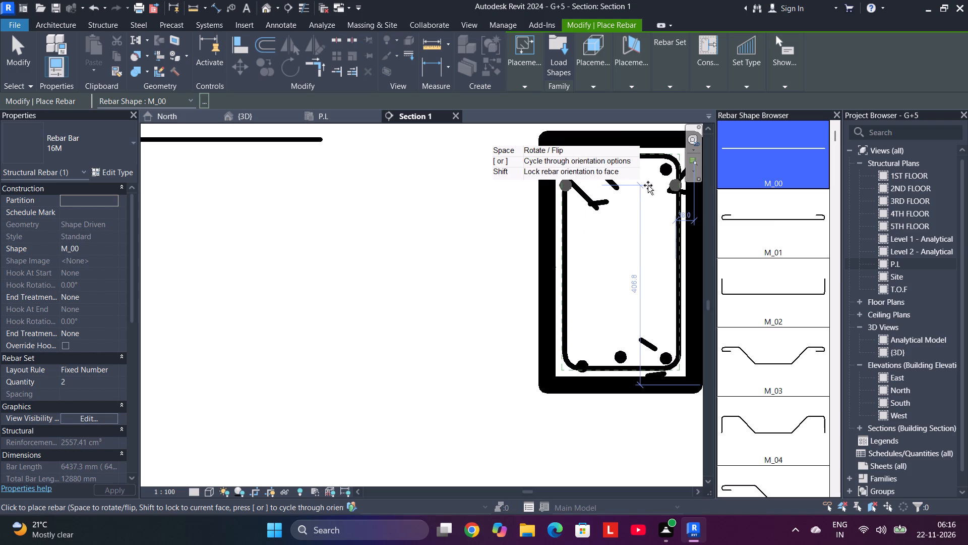
key(Escape)
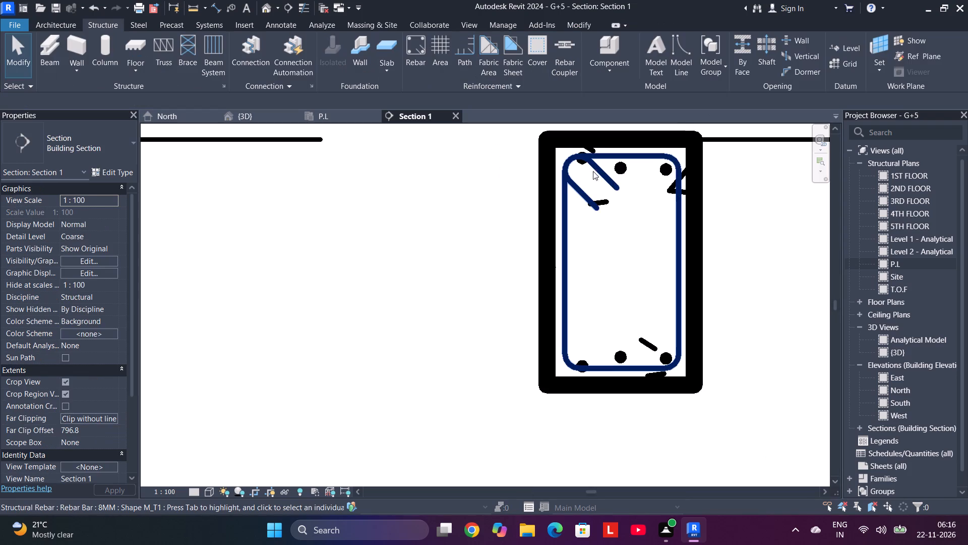
Shift the new bar pair's top and bottom bars inside the stirrup, level with the neighbouring bars, and nudge the pair slightly left.
click(579, 160)
drag(580, 161, 579, 171)
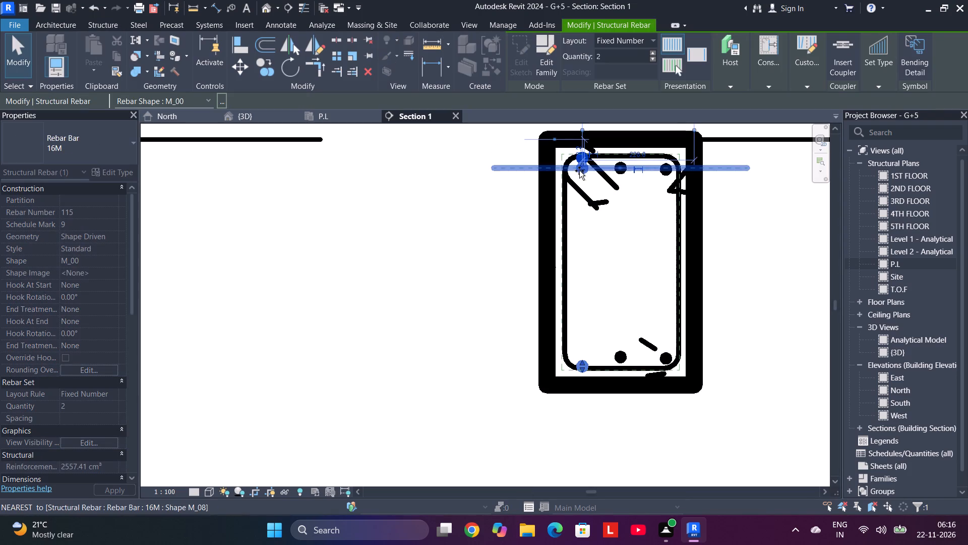
drag(579, 171, 579, 170)
drag(580, 365, 581, 356)
key(Left)
key(Left)
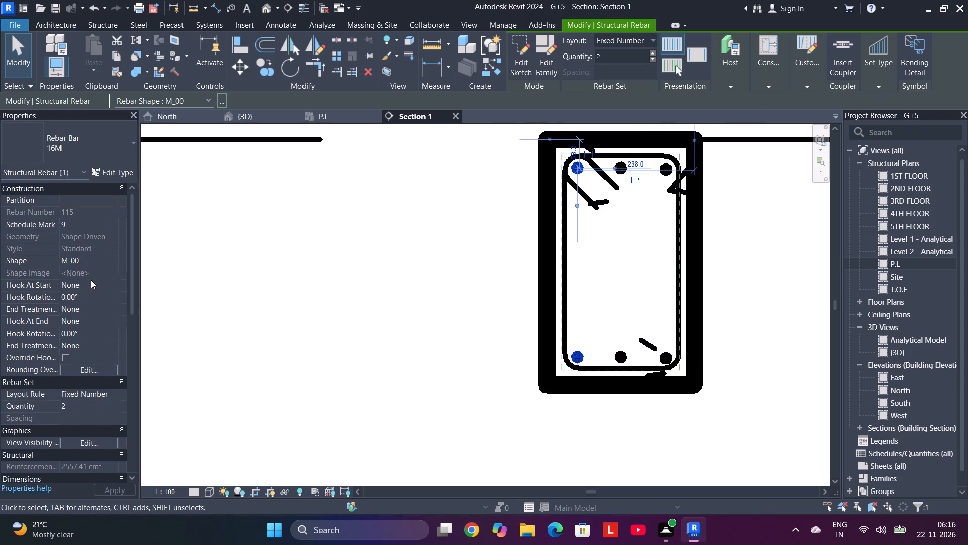
Give the new 16M bar pair Standard 90-degree hooks at start and end, and open its start hook rotation for editing.
click(110, 286)
click(119, 304)
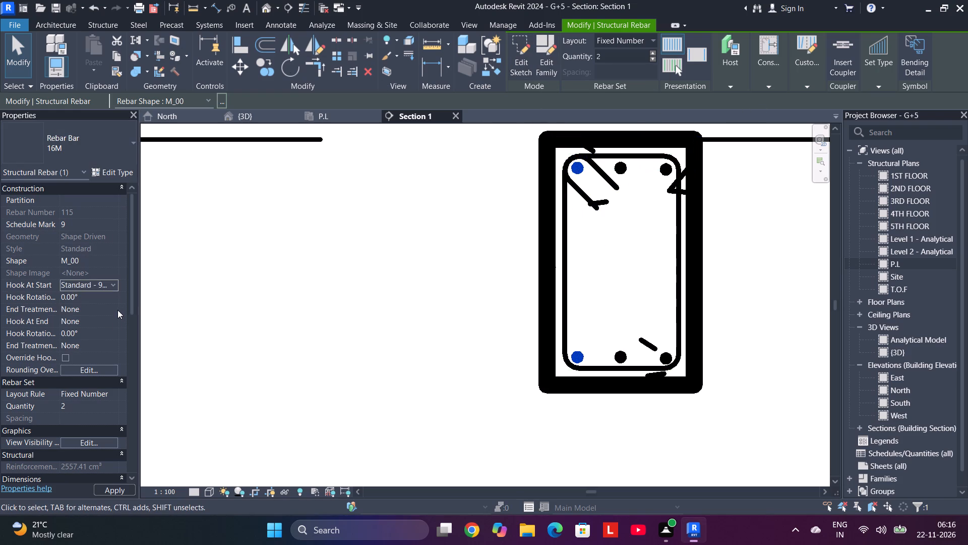
click(115, 323)
click(114, 344)
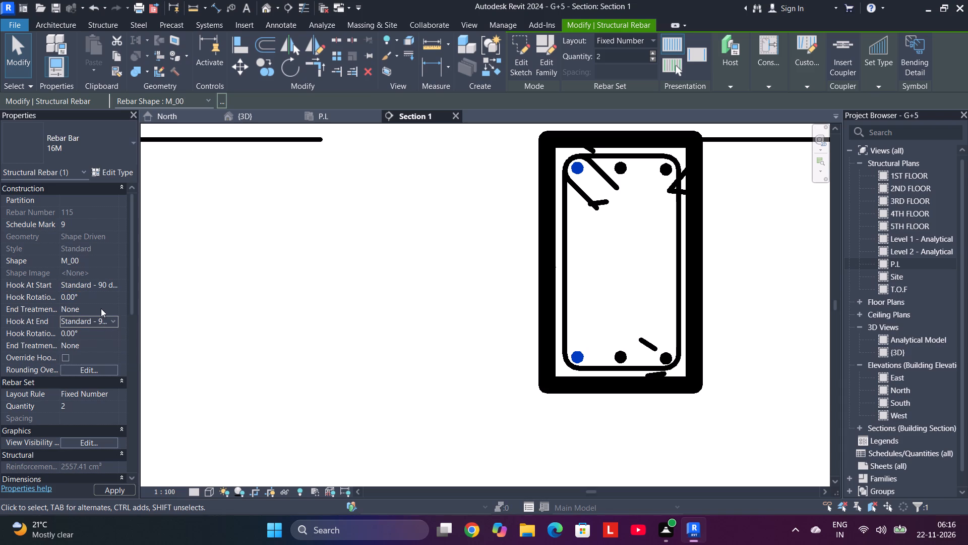
drag(94, 297, 75, 297)
drag(91, 297, 44, 294)
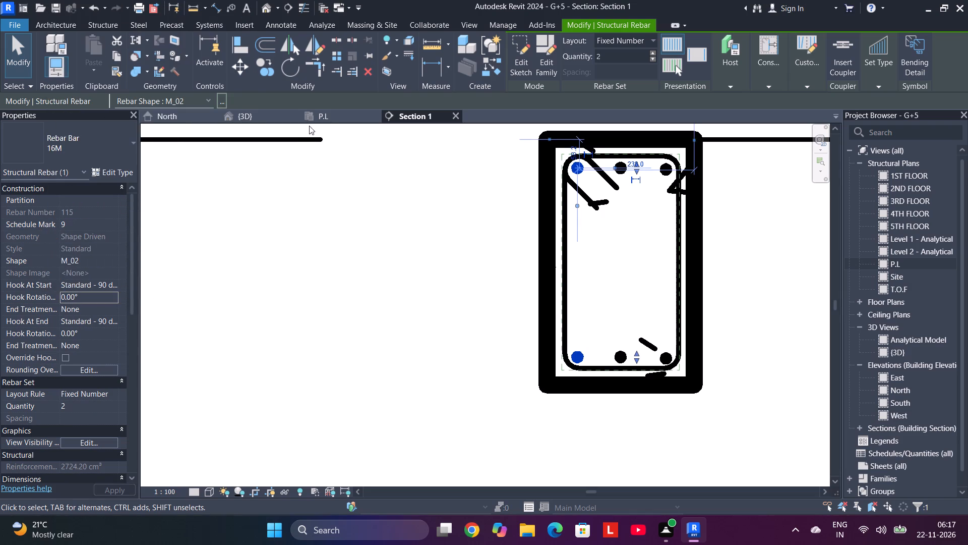
Inspect the beam and column rebar at the upper-right corner of the P.L structural plan.
click(347, 116)
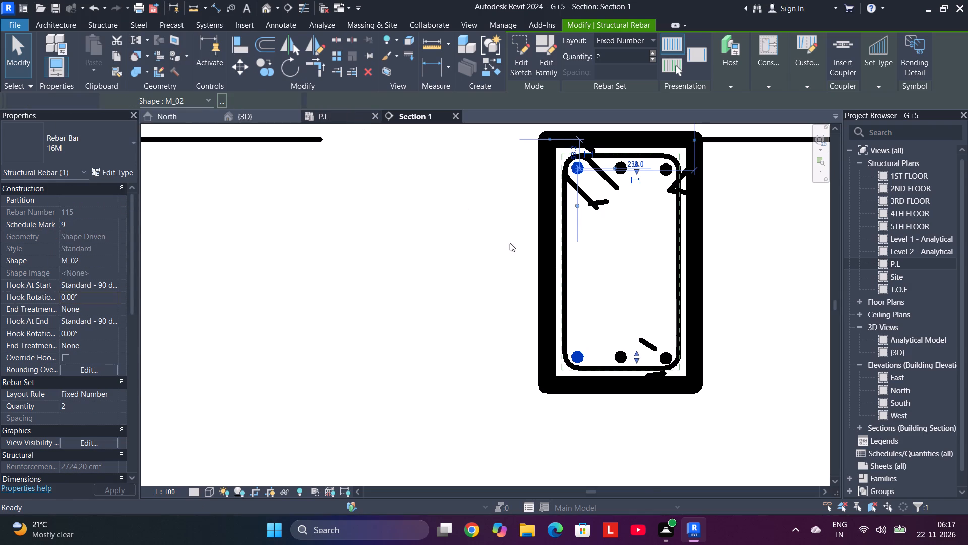
scroll(536, 278, down, 5)
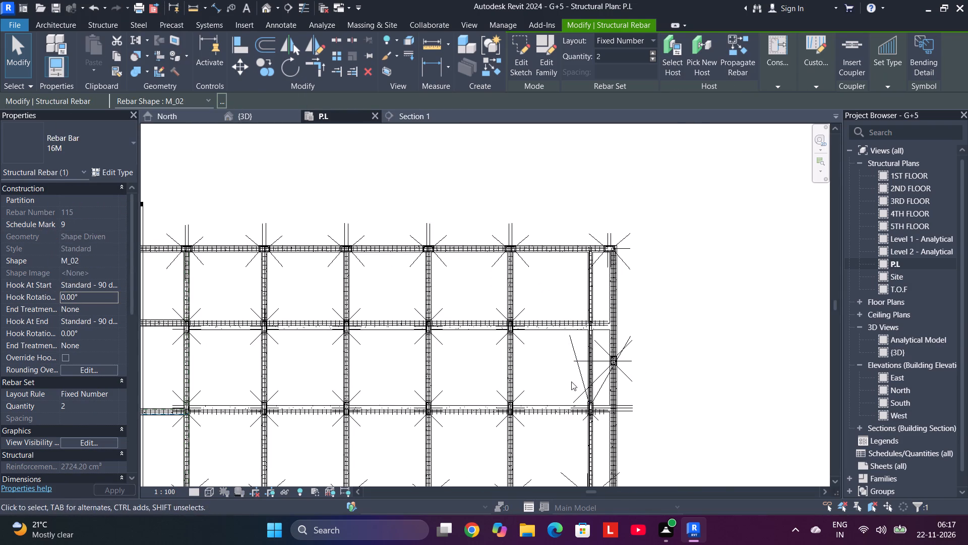
middle_drag(221, 286, 351, 313)
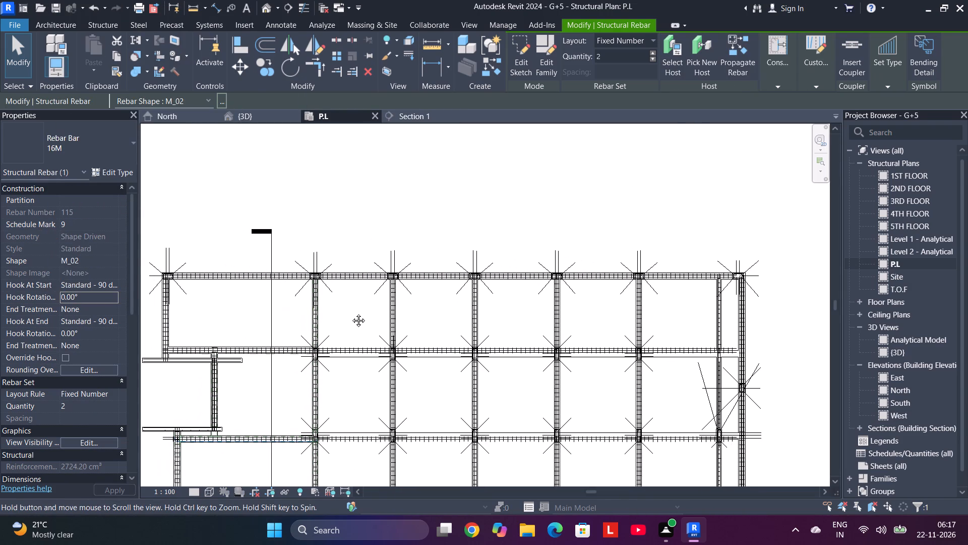
middle_drag(351, 313, 281, 306)
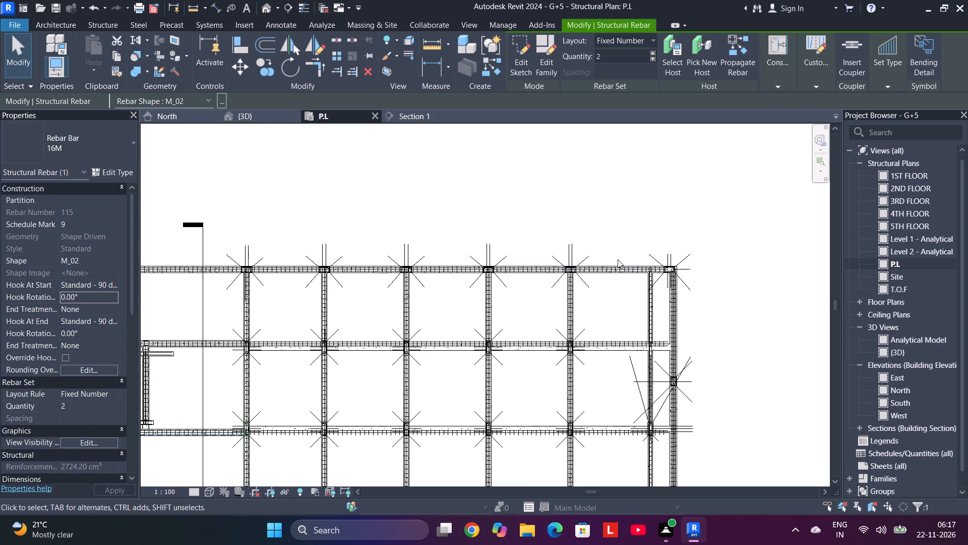
scroll(677, 272, up, 15)
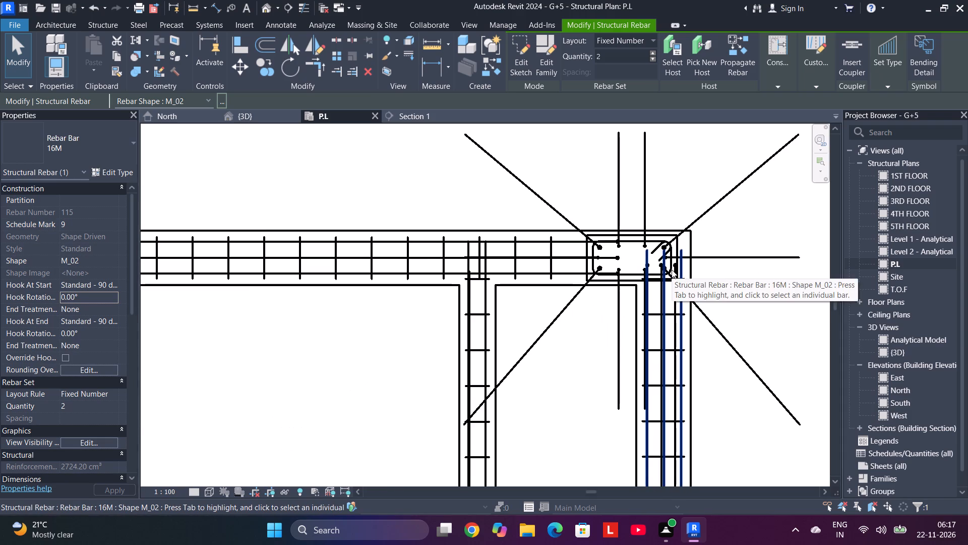
scroll(622, 244, up, 3)
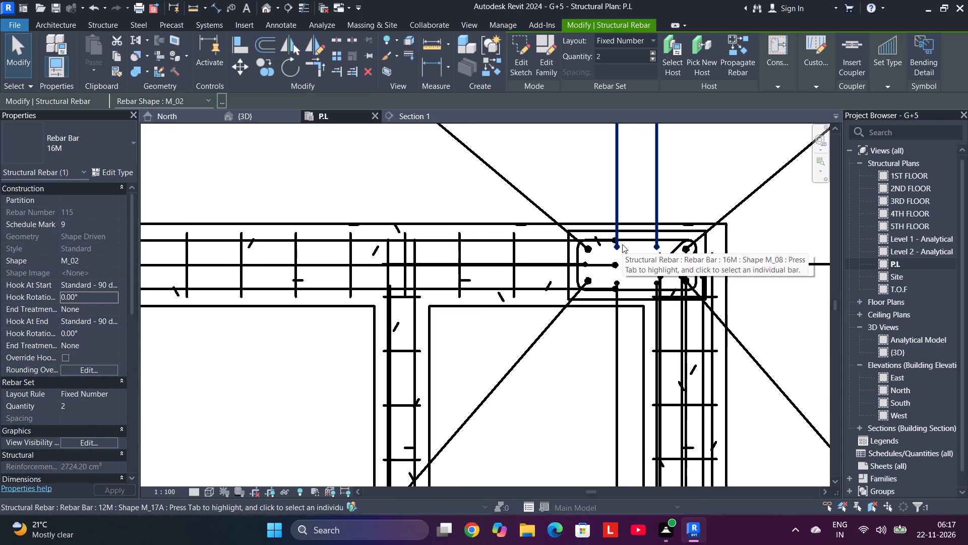
scroll(622, 244, down, 8)
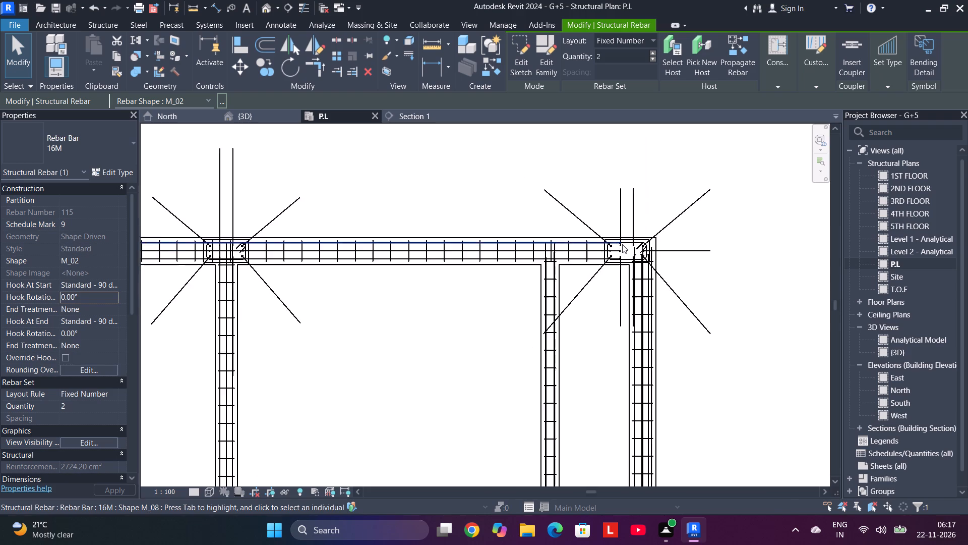
scroll(622, 244, down, 10)
Examine how far the stirrups and 16M bars run along the lower interior beam line crossed by Section 1, and clear the selection.
middle_drag(552, 374, 537, 269)
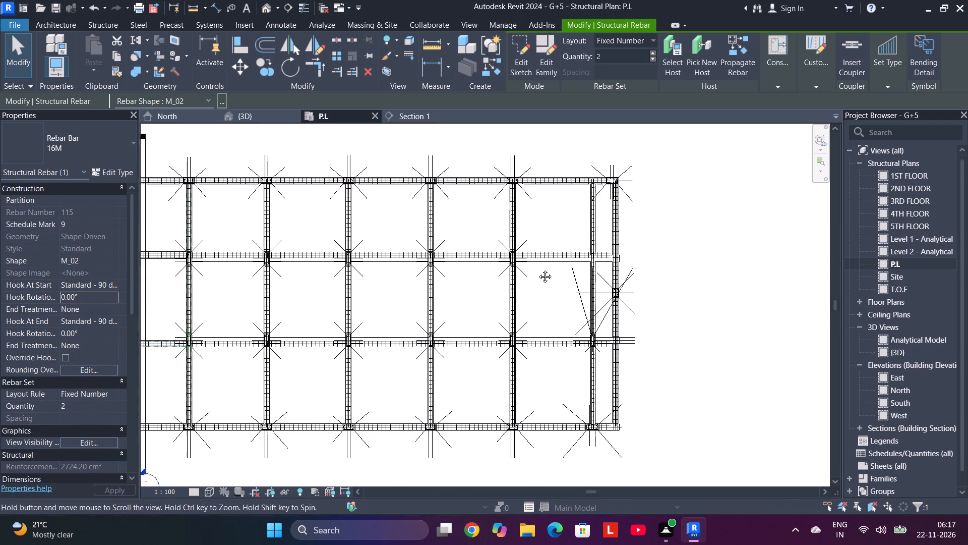
middle_drag(537, 269, 546, 221)
scroll(558, 270, up, 5)
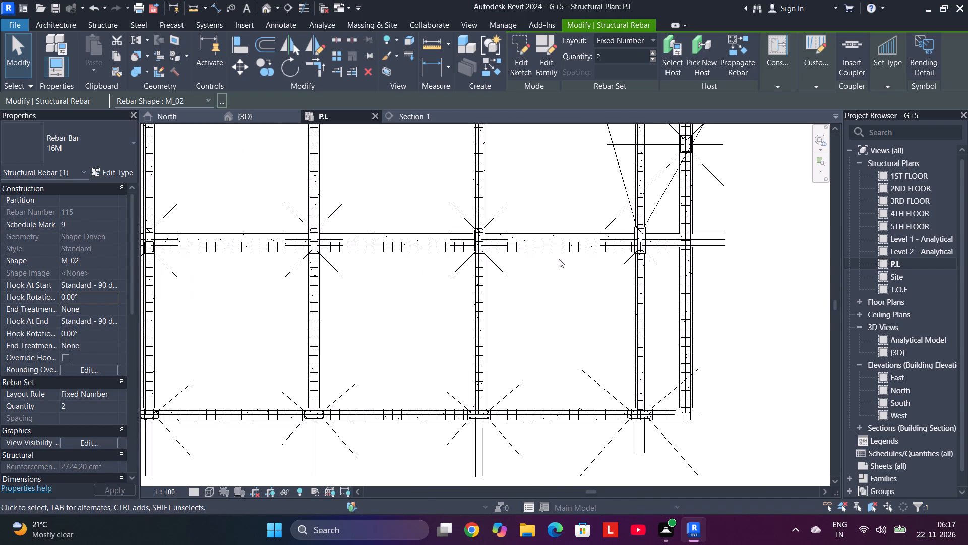
scroll(559, 259, up, 4)
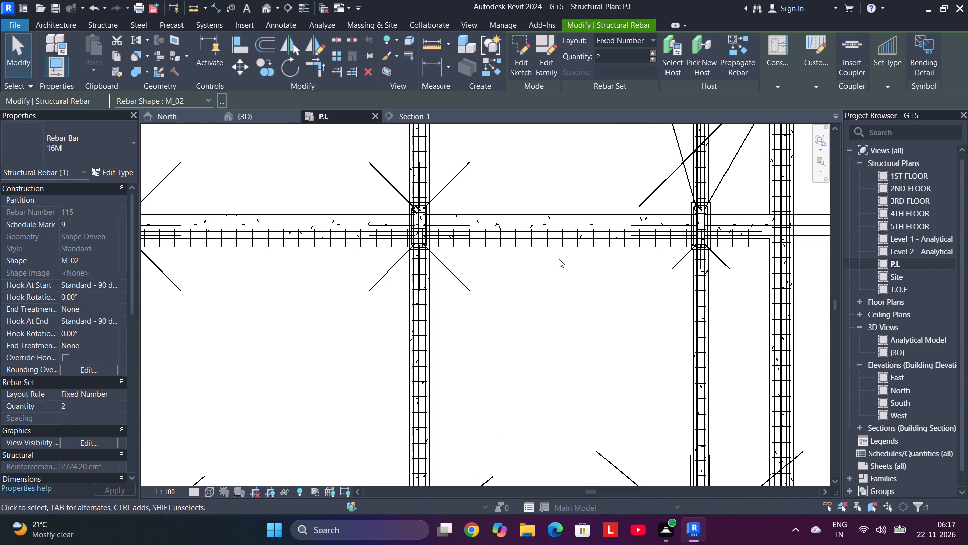
scroll(559, 259, down, 5)
middle_drag(559, 349, 561, 245)
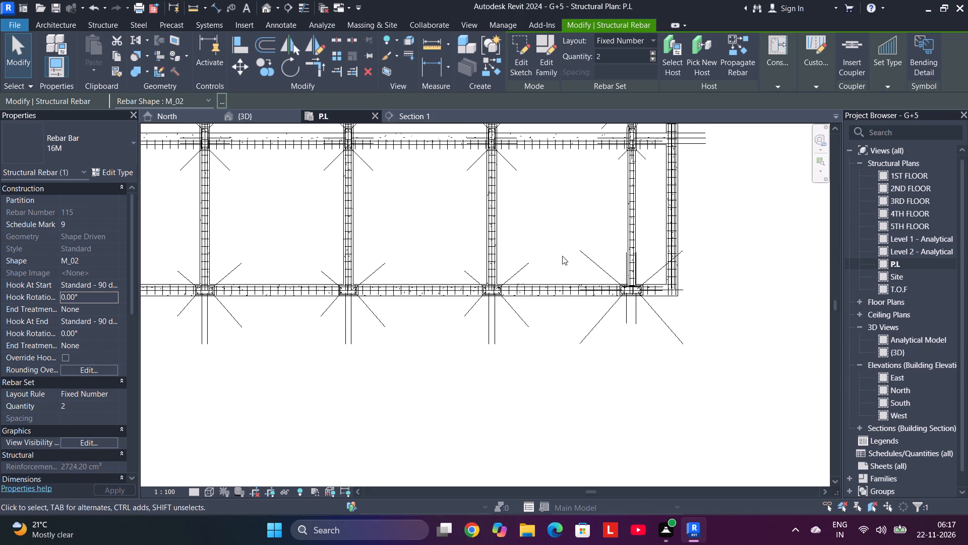
scroll(547, 300, up, 4)
middle_drag(556, 180, 593, 397)
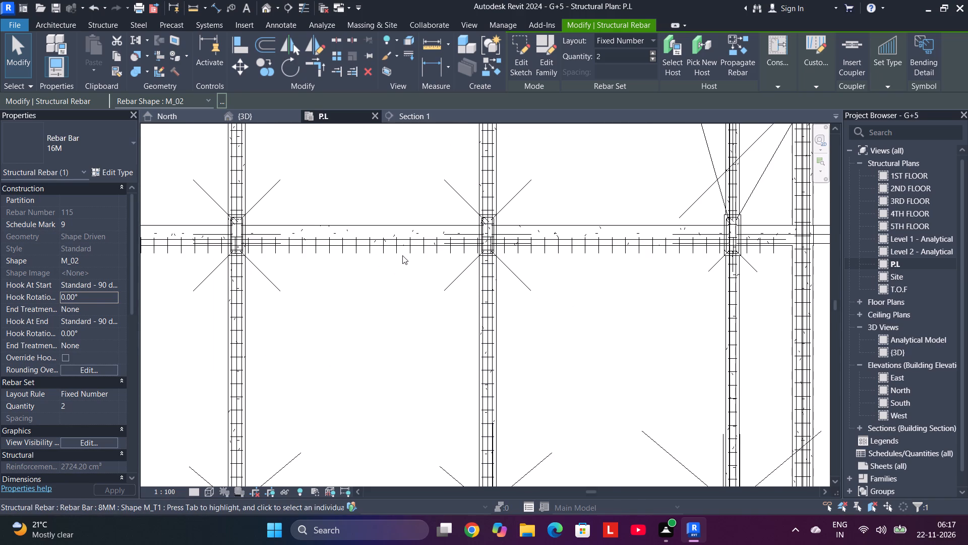
scroll(402, 255, down, 10)
middle_drag(256, 234, 512, 239)
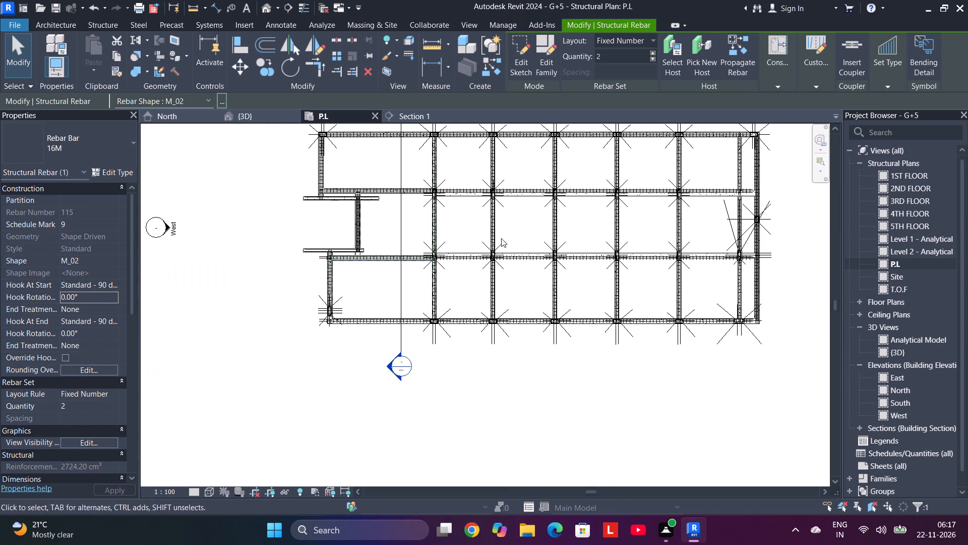
scroll(408, 265, up, 5)
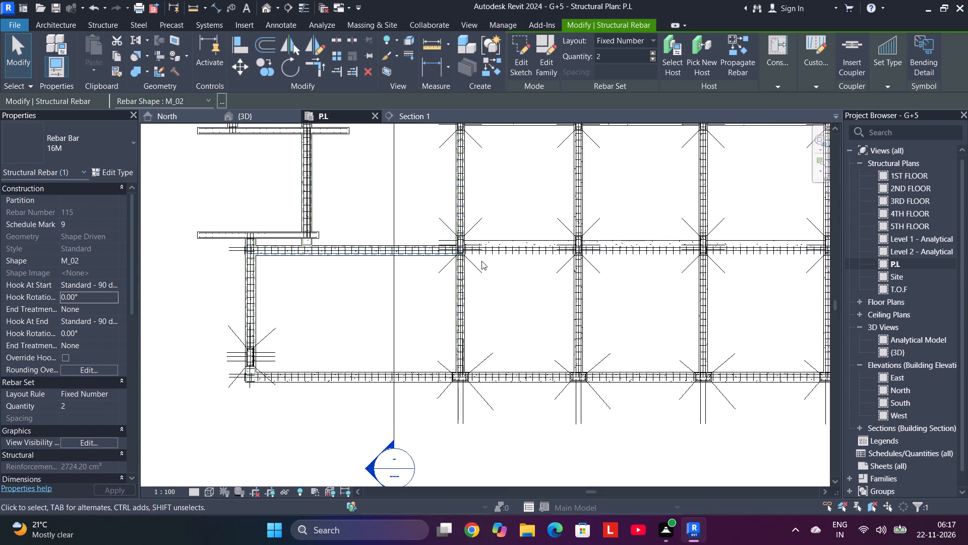
scroll(482, 261, up, 7)
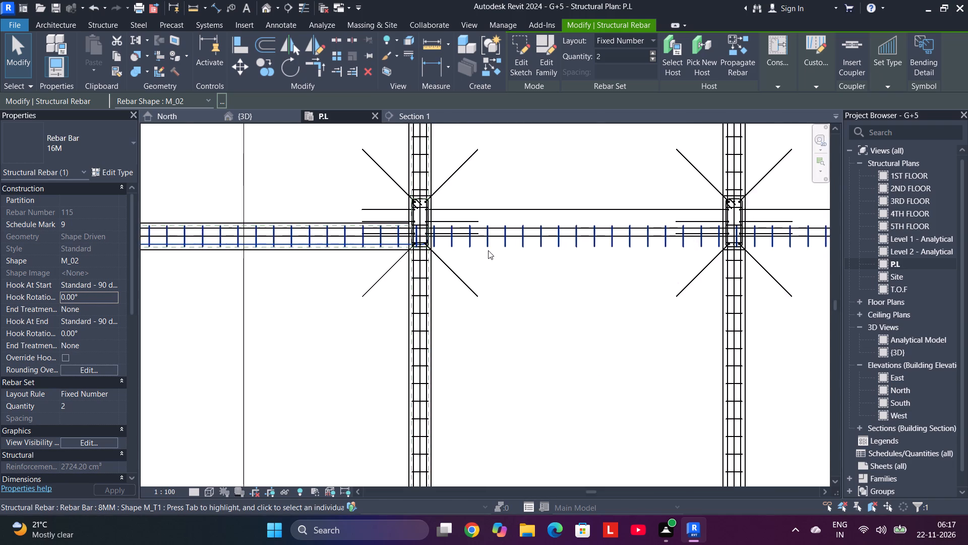
scroll(488, 250, up, 2)
scroll(488, 250, down, 9)
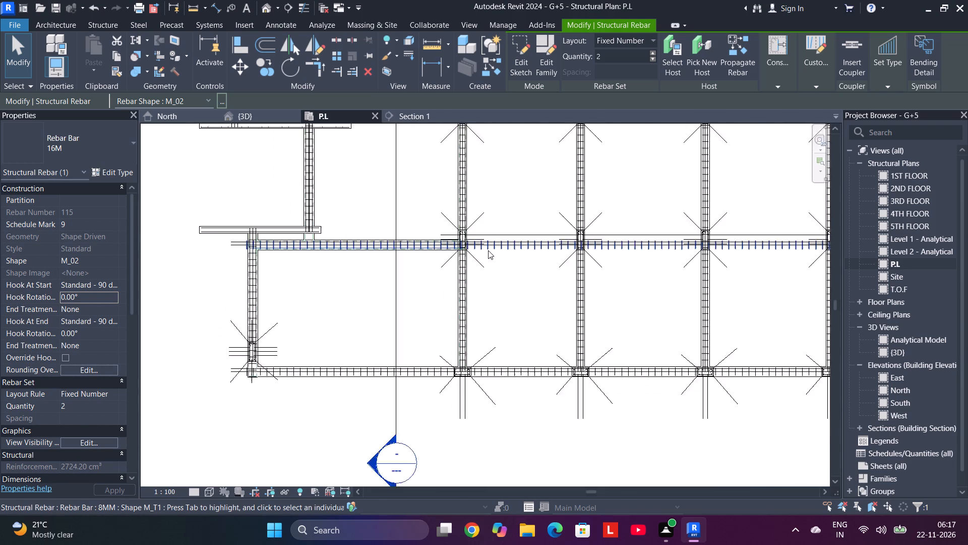
scroll(488, 250, down, 6)
scroll(488, 250, up, 4)
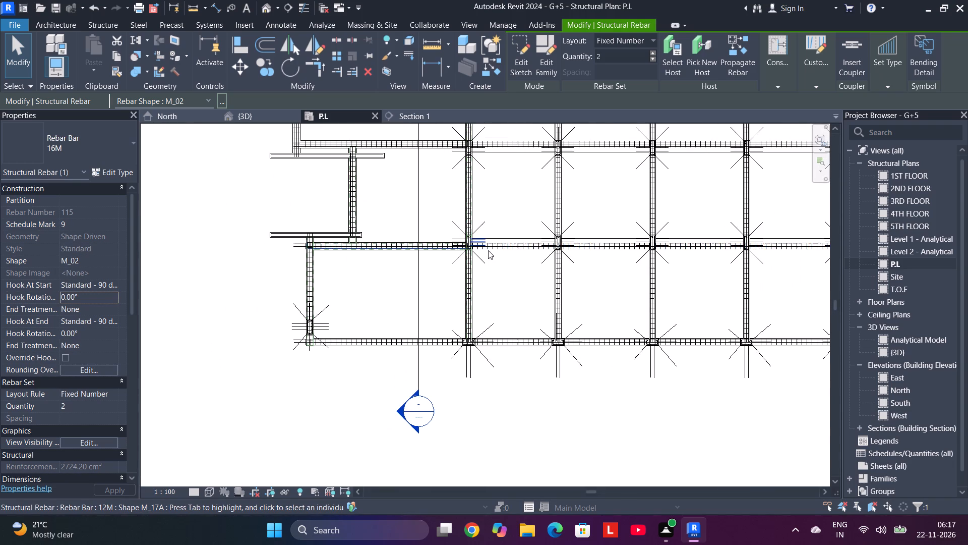
scroll(488, 250, up, 6)
scroll(488, 250, down, 6)
scroll(488, 250, up, 5)
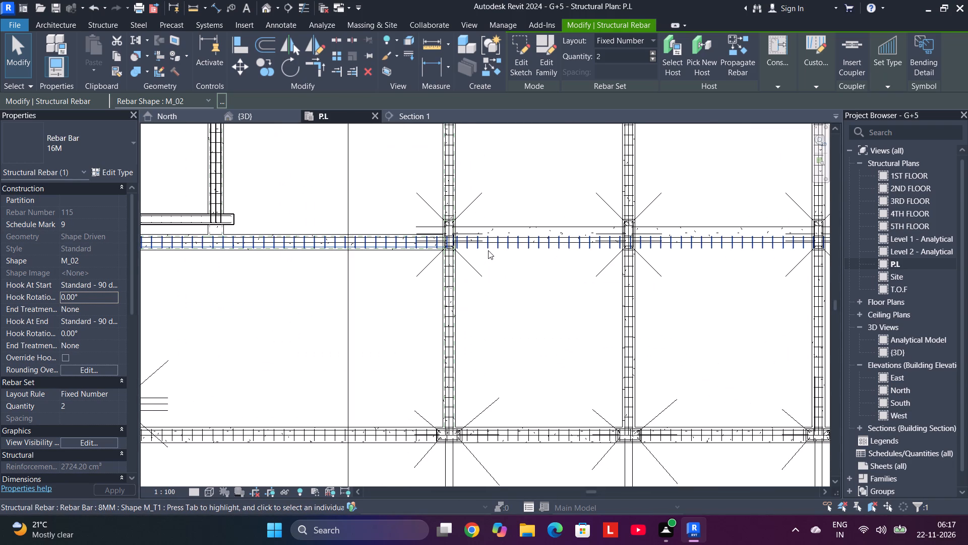
scroll(369, 249, up, 5)
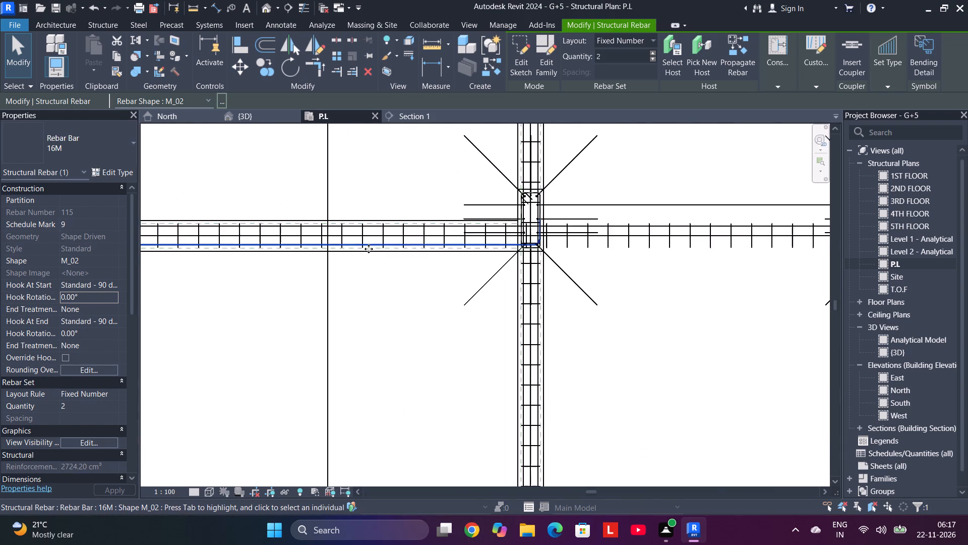
scroll(369, 249, up, 1)
scroll(369, 249, down, 6)
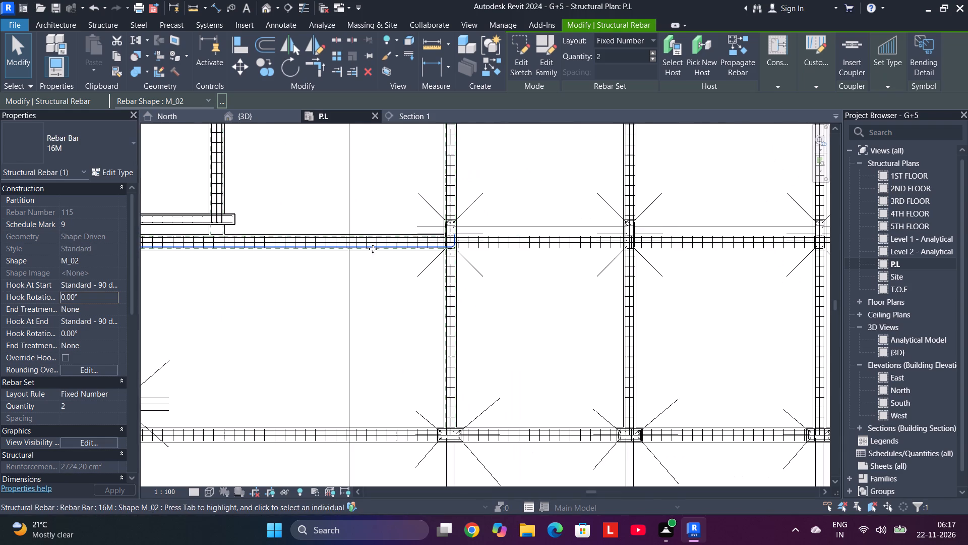
middle_drag(373, 249, 421, 259)
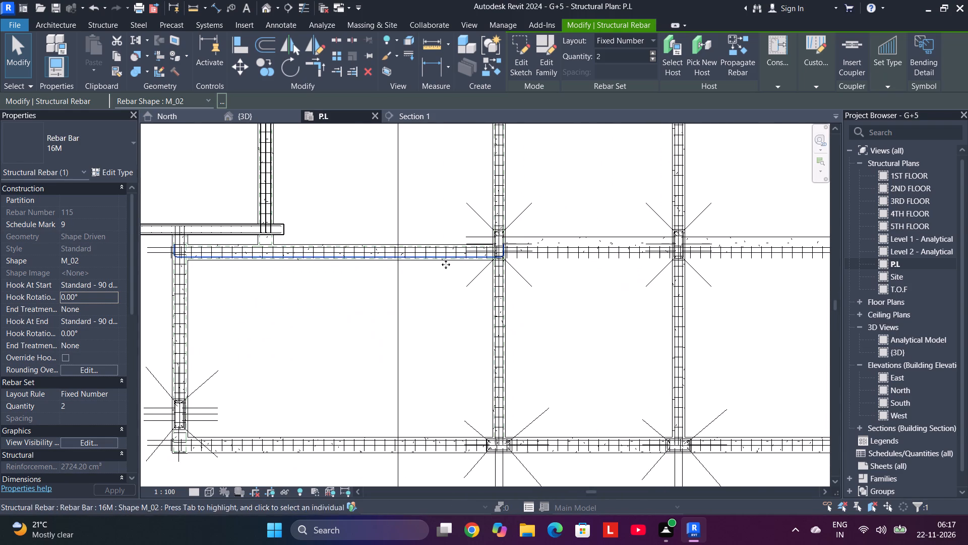
click(585, 280)
click(561, 270)
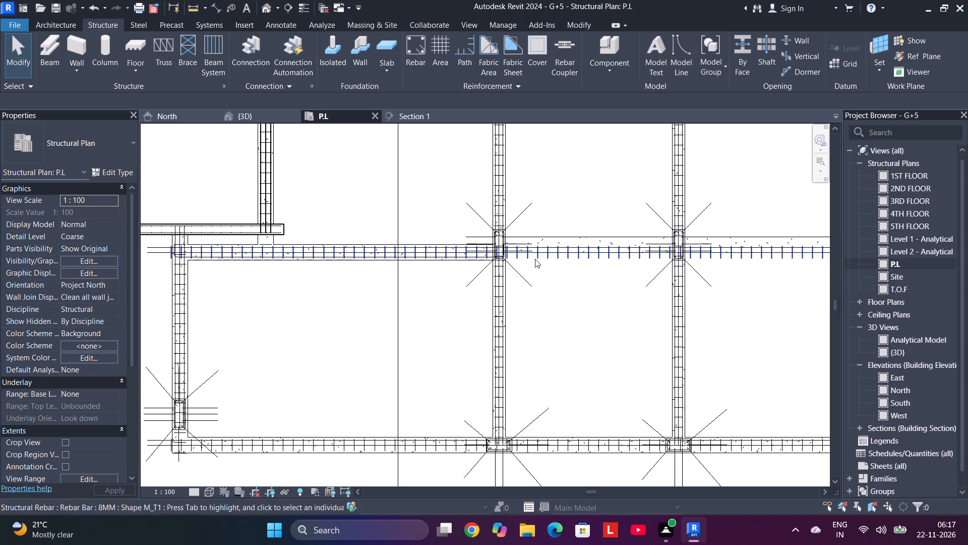
Shorten the 8MM M_T1 stirrup set on this beam line so it ends at the near face of the first interior column.
click(535, 258)
scroll(624, 271, down, 9)
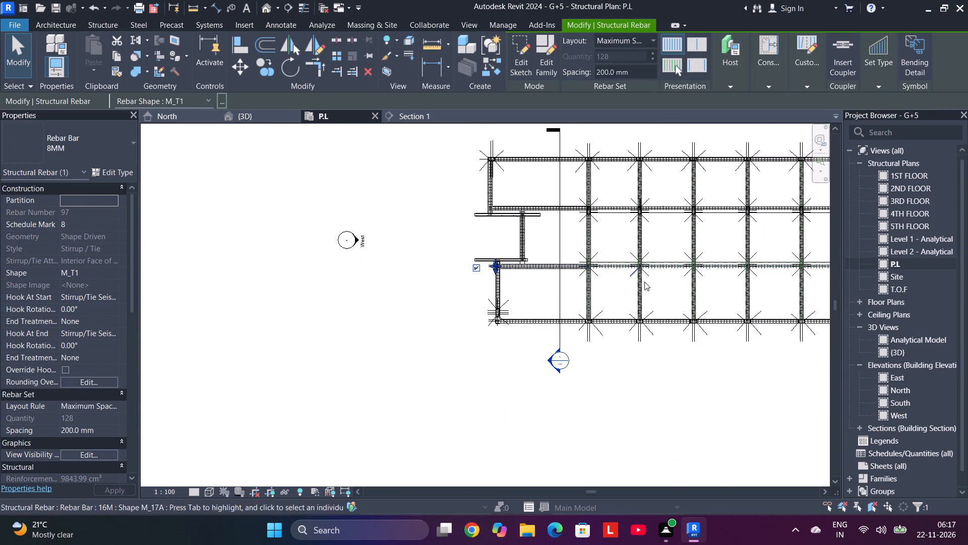
middle_drag(658, 287, 470, 285)
drag(674, 265, 477, 267)
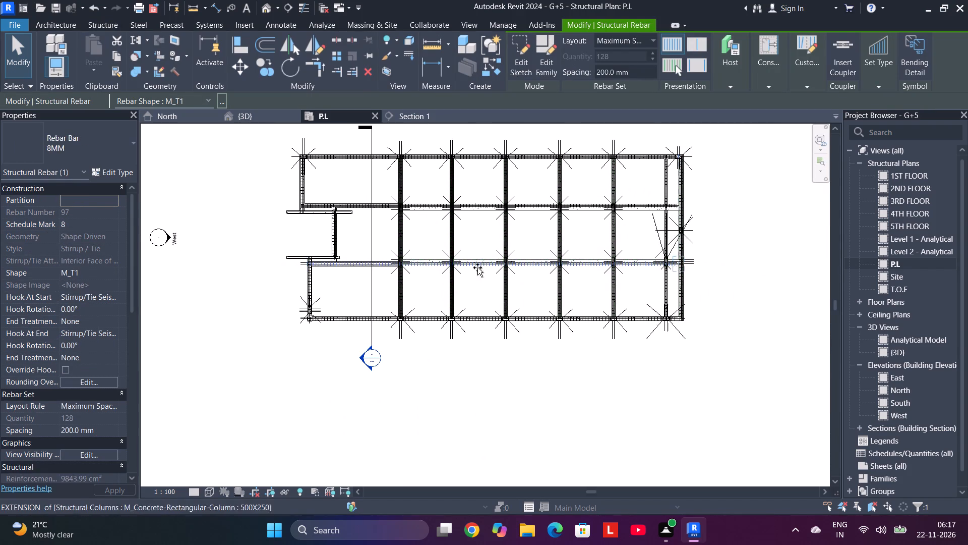
drag(477, 267, 399, 263)
scroll(399, 263, up, 5)
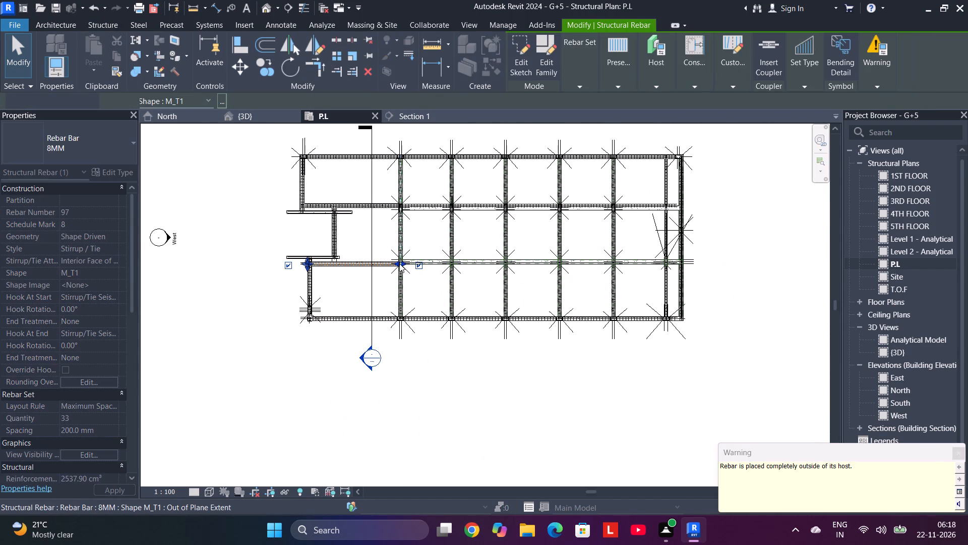
scroll(399, 263, up, 8)
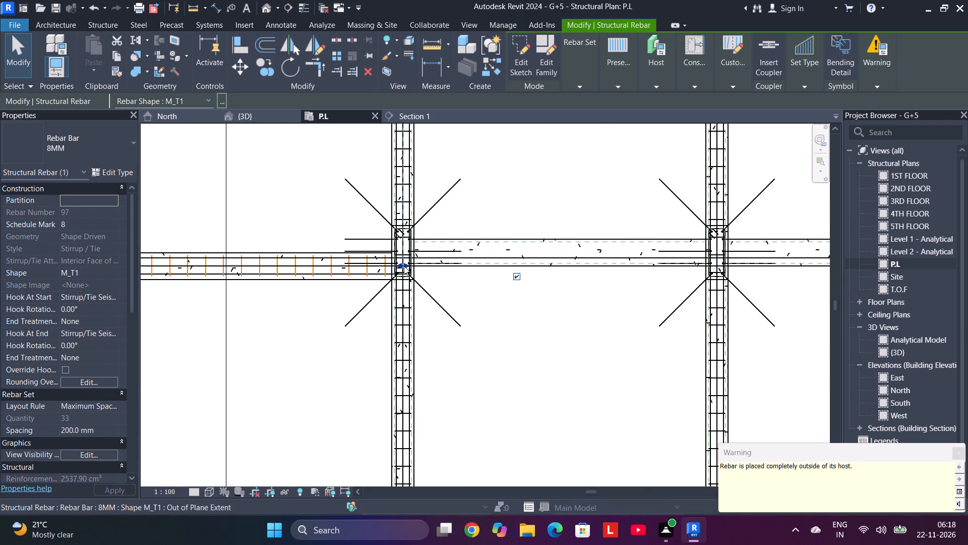
drag(407, 265, 392, 265)
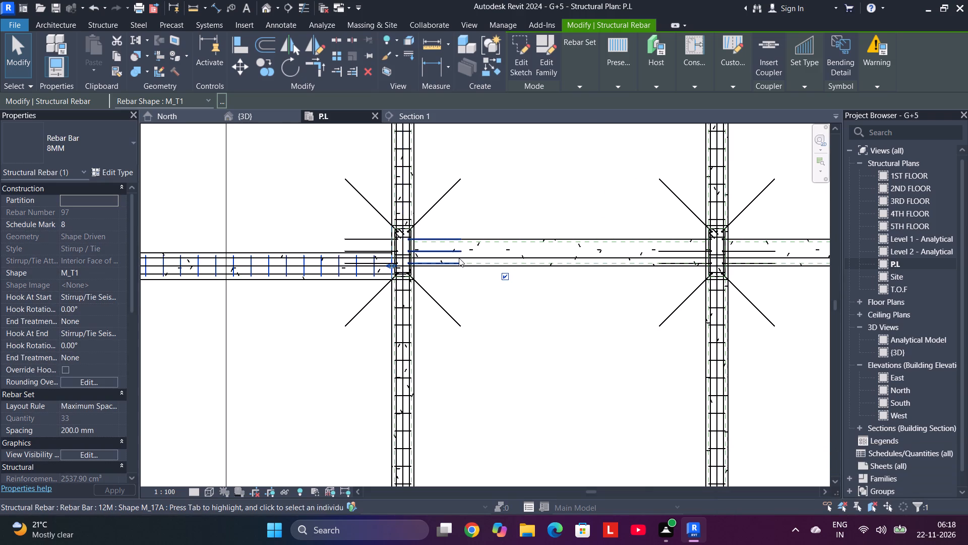
Shorten the overlong 16M M_08 bar pair on the same beam line so it ends inside the first interior column.
click(462, 257)
scroll(599, 287, down, 9)
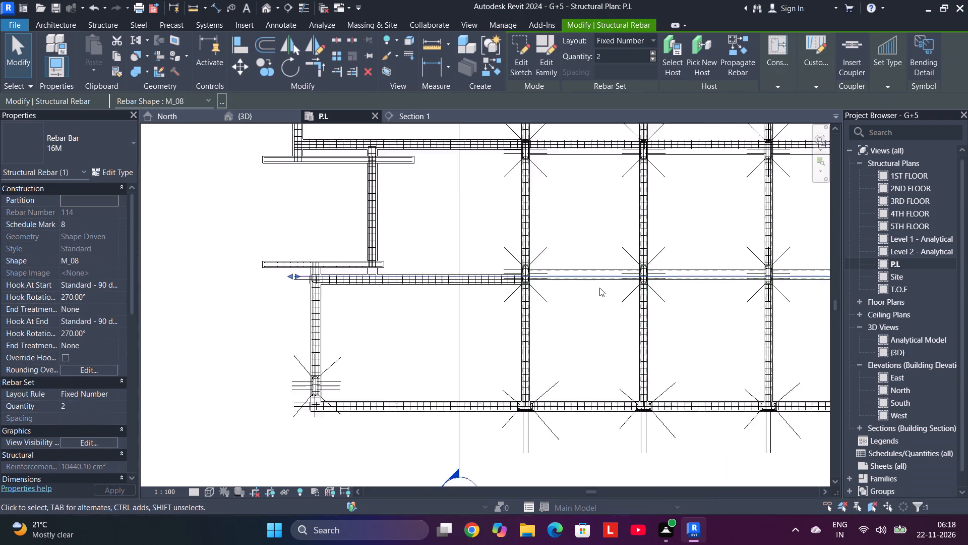
scroll(599, 288, down, 2)
middle_drag(654, 309, 426, 280)
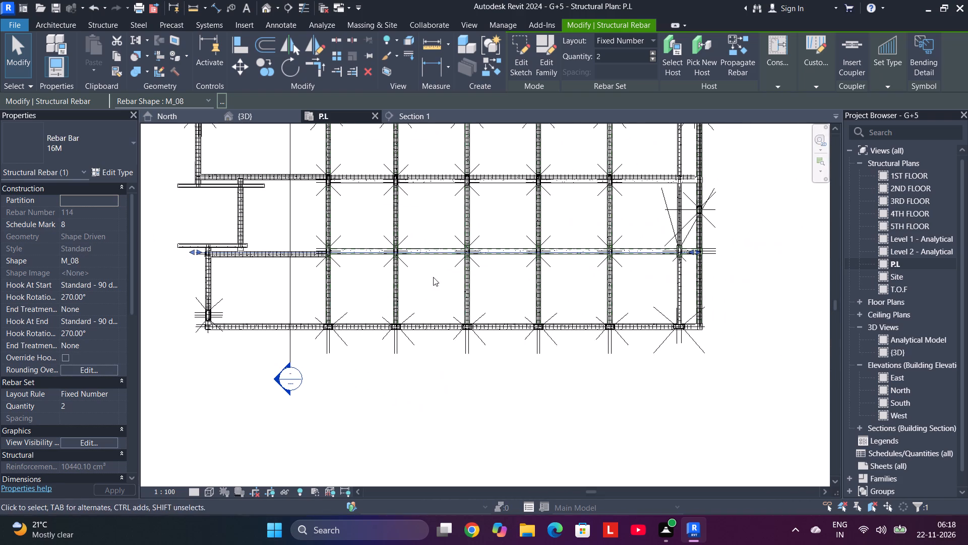
drag(693, 256, 319, 249)
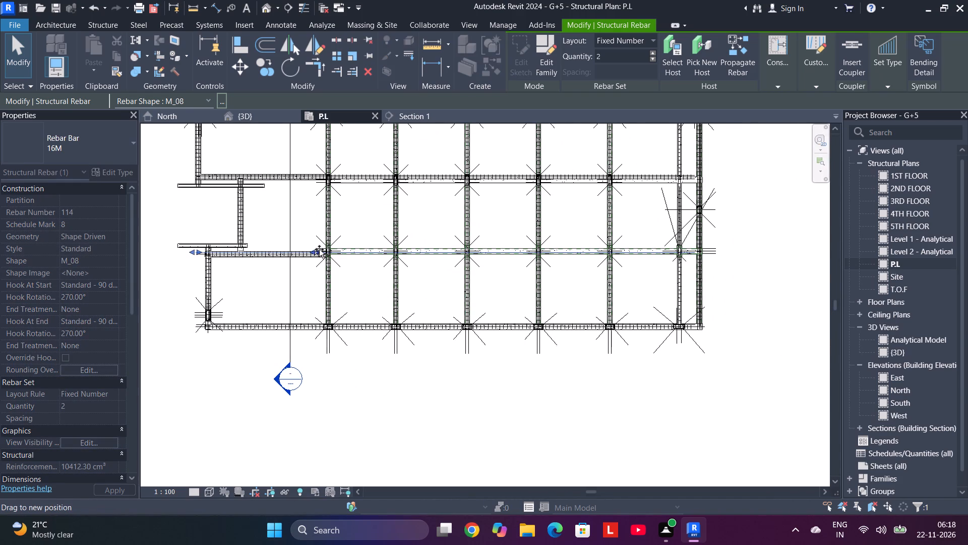
drag(319, 249, 326, 250)
scroll(326, 250, up, 10)
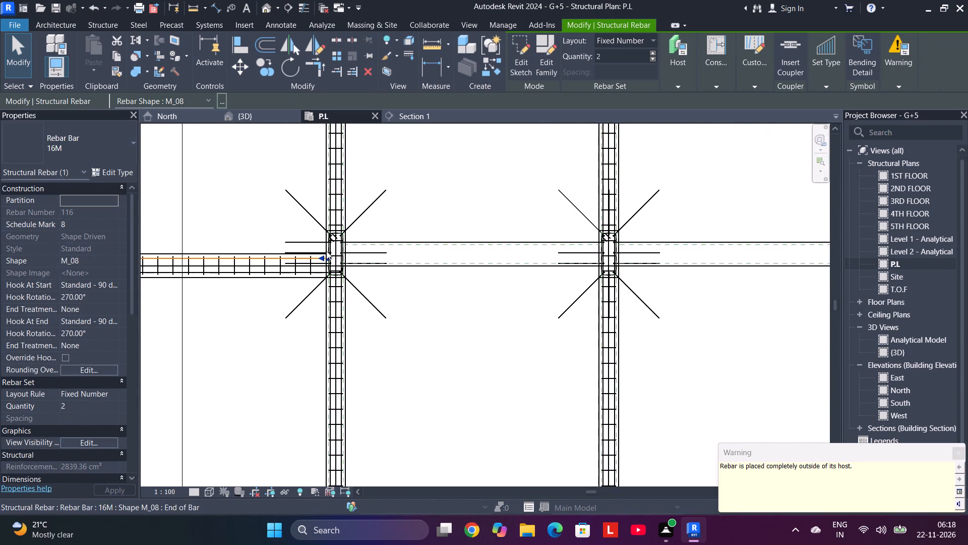
scroll(331, 257, up, 4)
drag(323, 257, 333, 261)
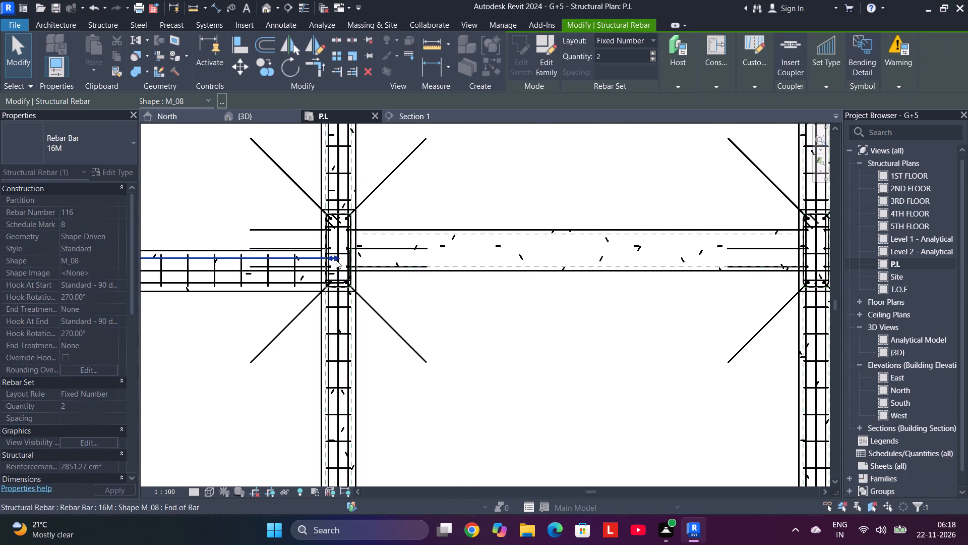
scroll(337, 260, down, 5)
click(429, 313)
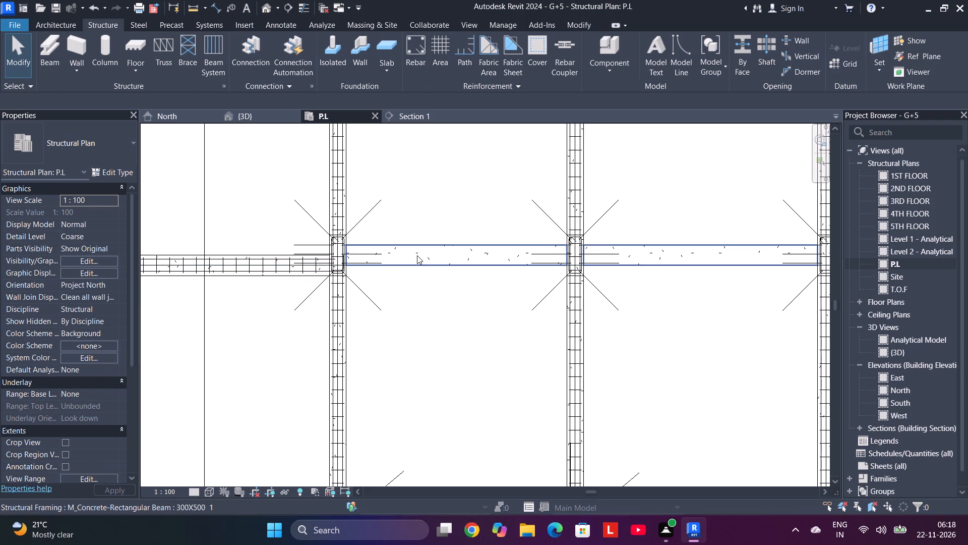
Examine the plinth beam, column and footing rebar in the 3D view, looking for beams without complete reinforcement.
click(262, 118)
scroll(511, 323, down, 3)
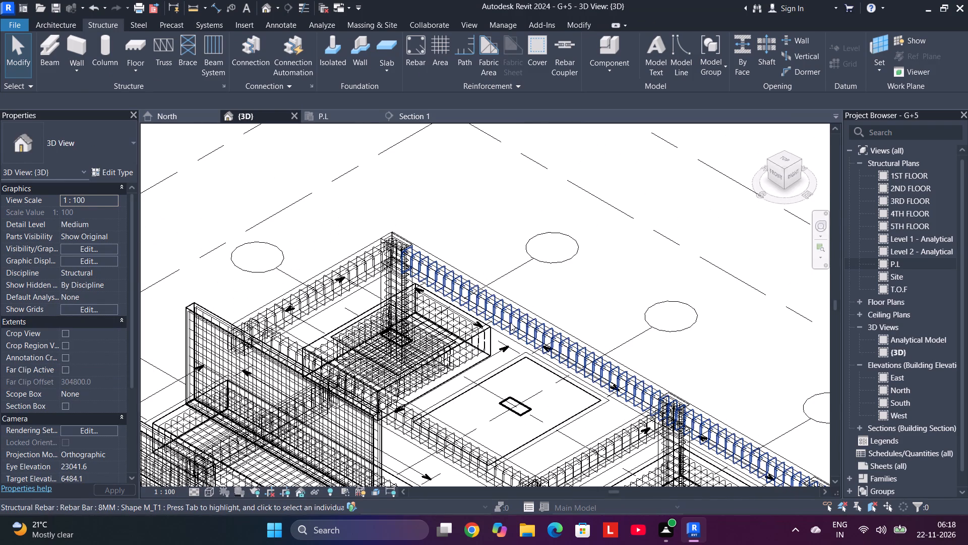
scroll(543, 325, up, 4)
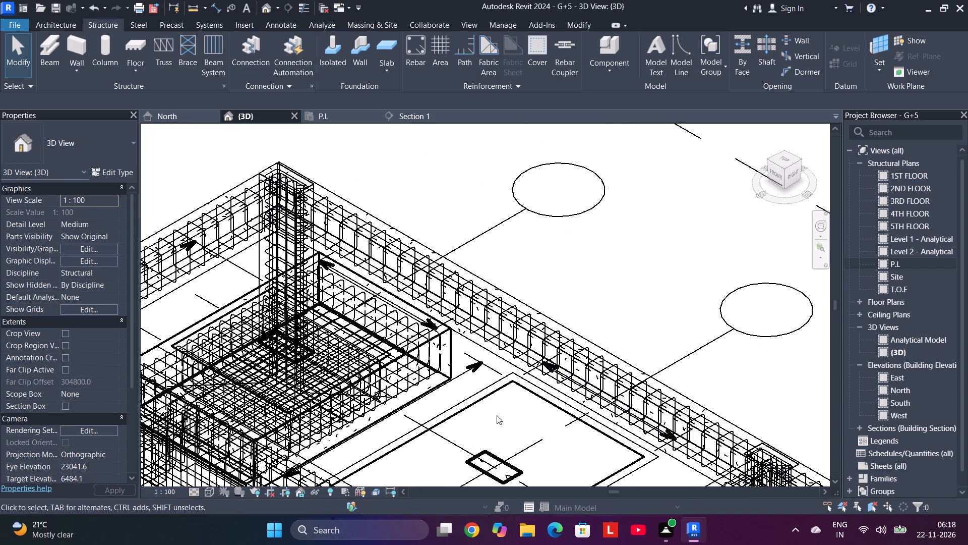
middle_drag(495, 415, 608, 126)
scroll(546, 236, down, 4)
middle_drag(452, 325, 536, 220)
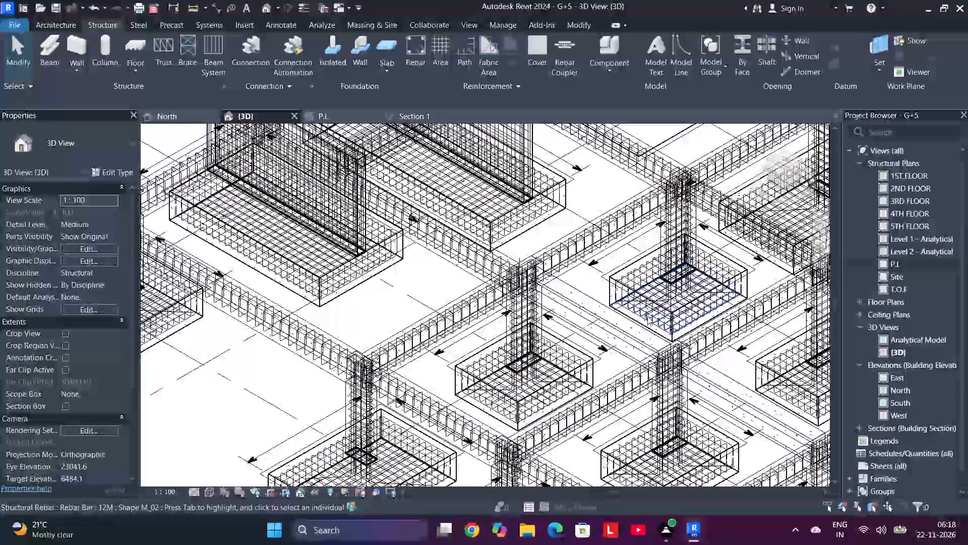
middle_drag(647, 316, 596, 289)
middle_click(596, 289)
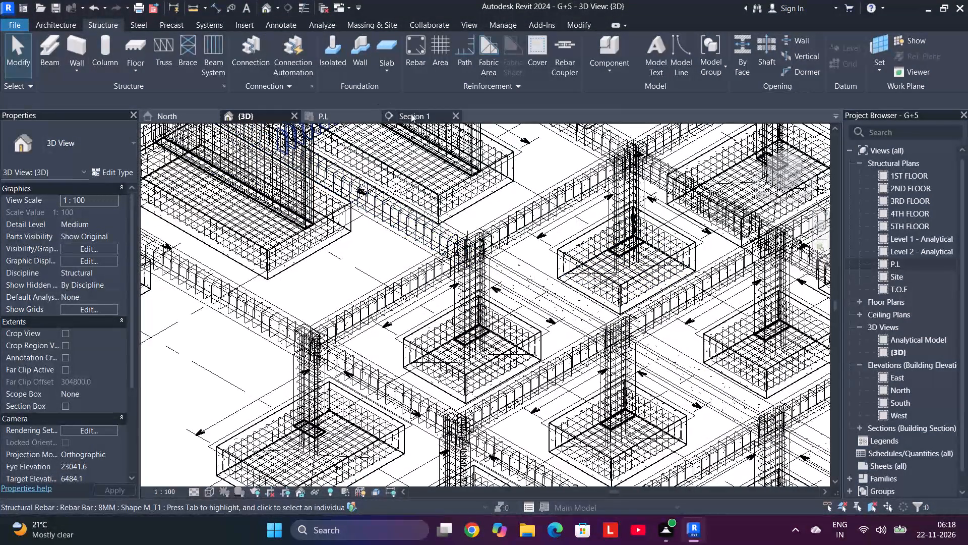
Examine the bars and stirrups along the two interior beam lines in the P.L structural plan.
click(411, 114)
click(337, 124)
click(336, 115)
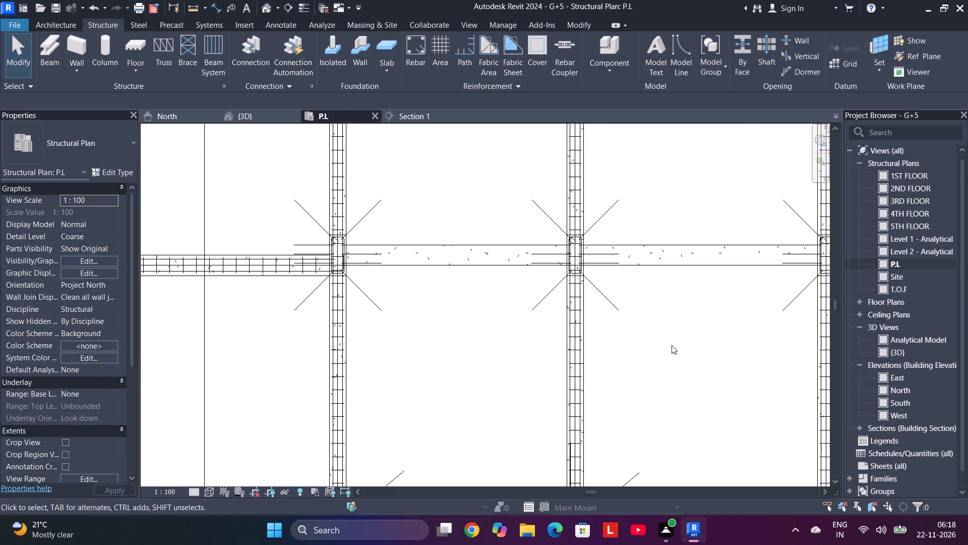
scroll(655, 338, down, 5)
scroll(594, 311, down, 4)
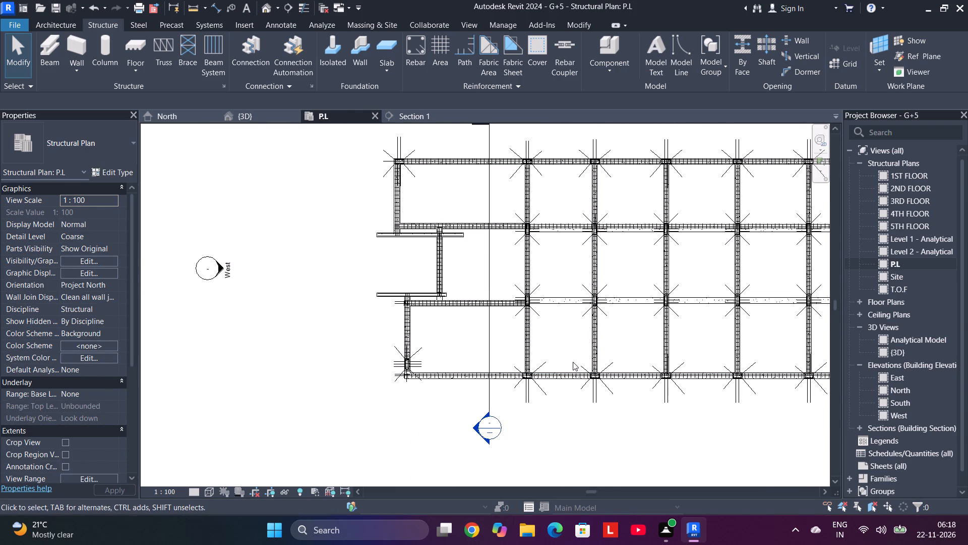
scroll(564, 266, up, 4)
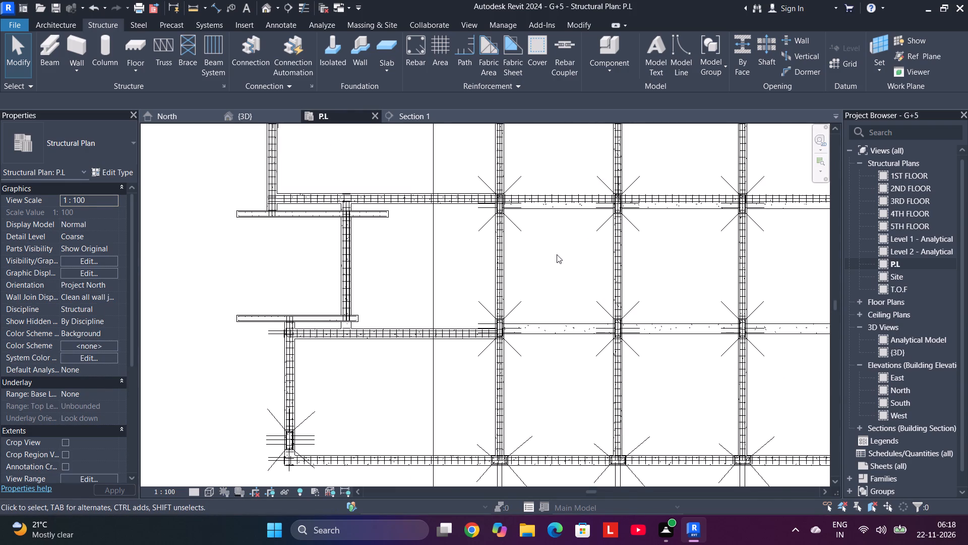
scroll(557, 254, up, 4)
middle_drag(557, 254, 538, 317)
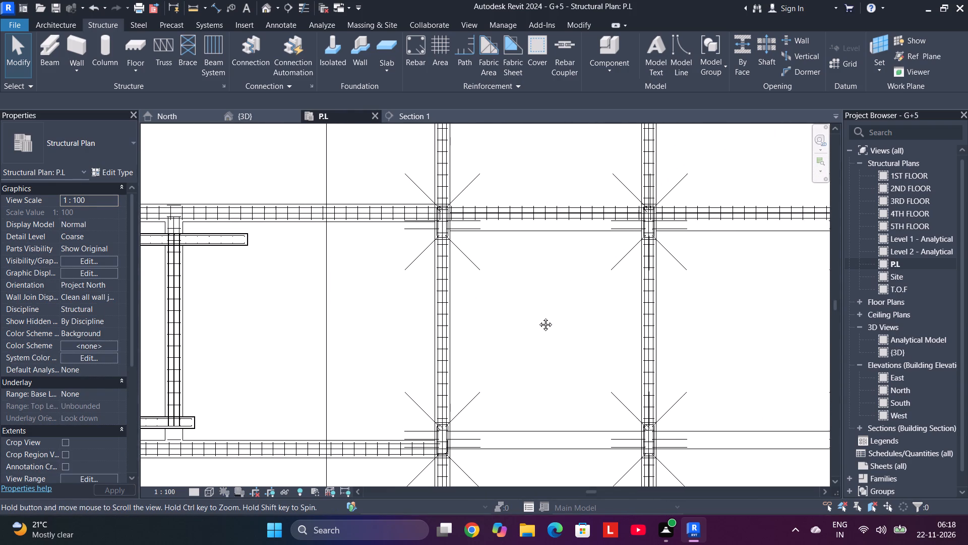
middle_drag(538, 317, 536, 323)
scroll(536, 323, down, 3)
scroll(536, 323, up, 1)
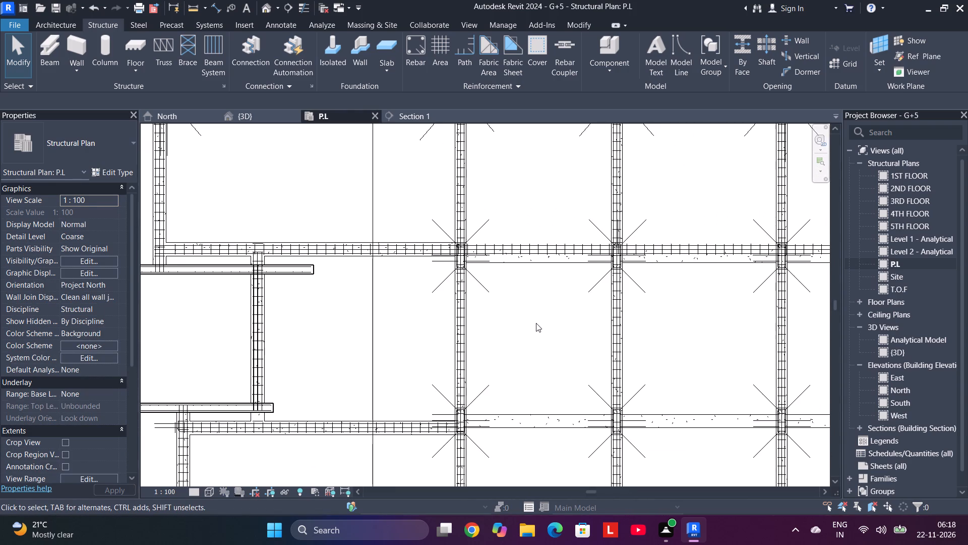
scroll(536, 323, up, 1)
scroll(553, 278, up, 1)
scroll(541, 256, down, 6)
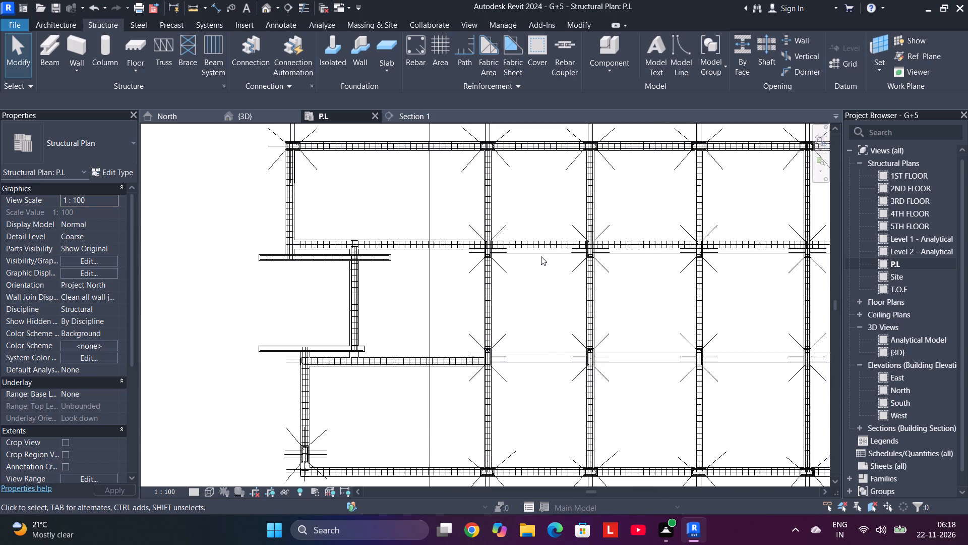
Shorten two of the overlong 16M M_08 bar pairs on the upper interior beam line to end at the first interior column.
scroll(541, 256, down, 5)
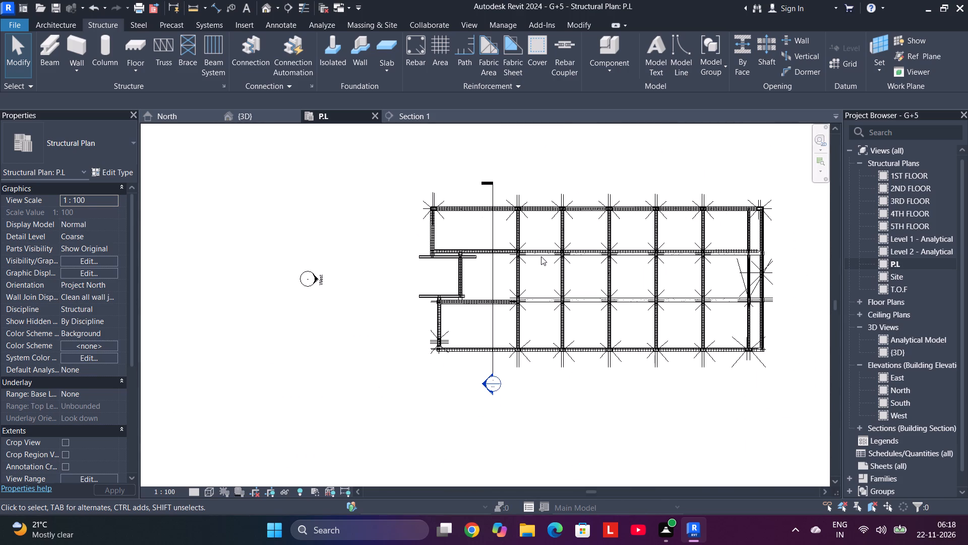
click(736, 249)
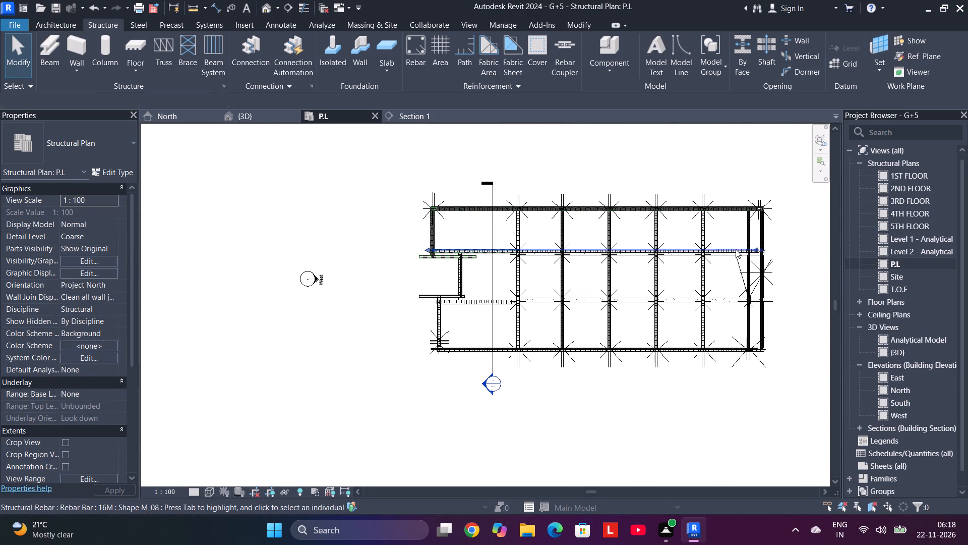
drag(755, 249, 514, 256)
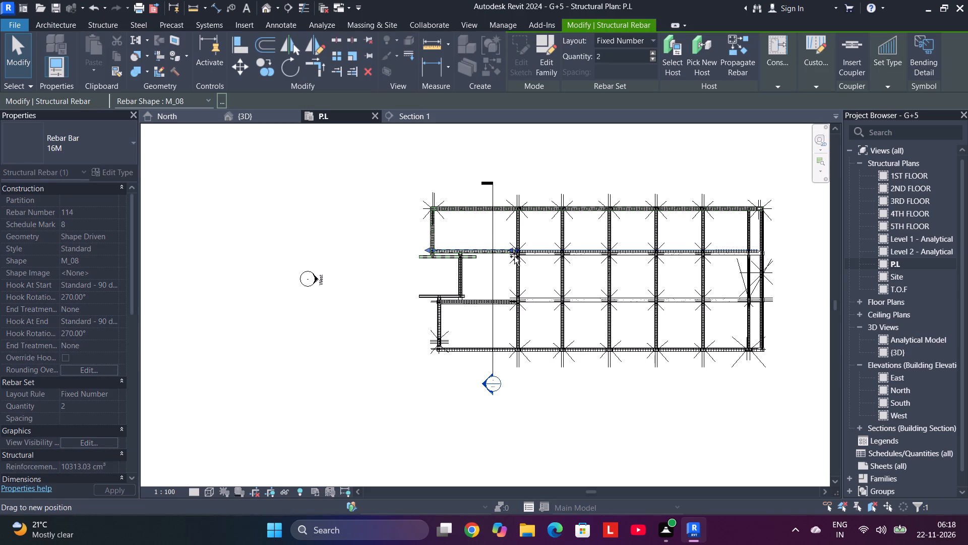
drag(514, 256, 517, 256)
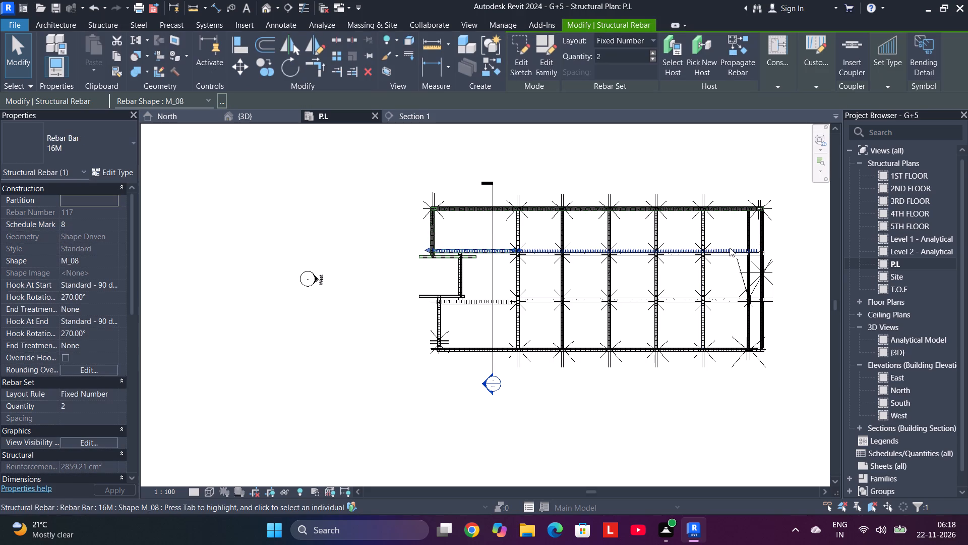
click(730, 251)
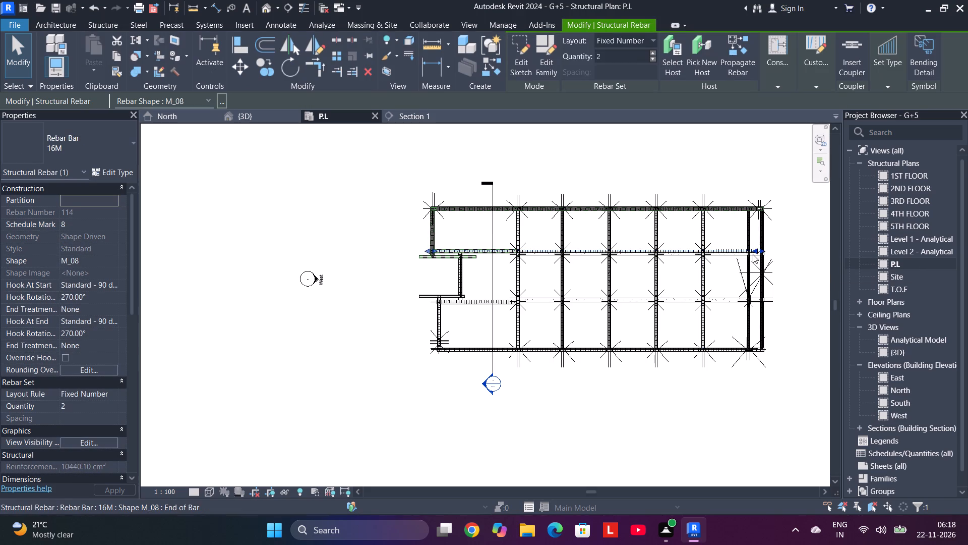
drag(756, 252, 514, 253)
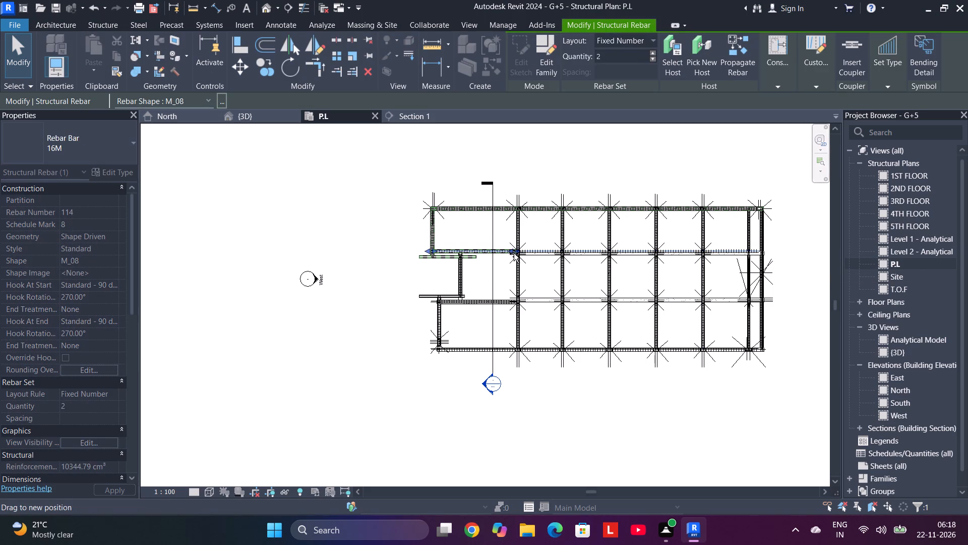
drag(514, 253, 518, 252)
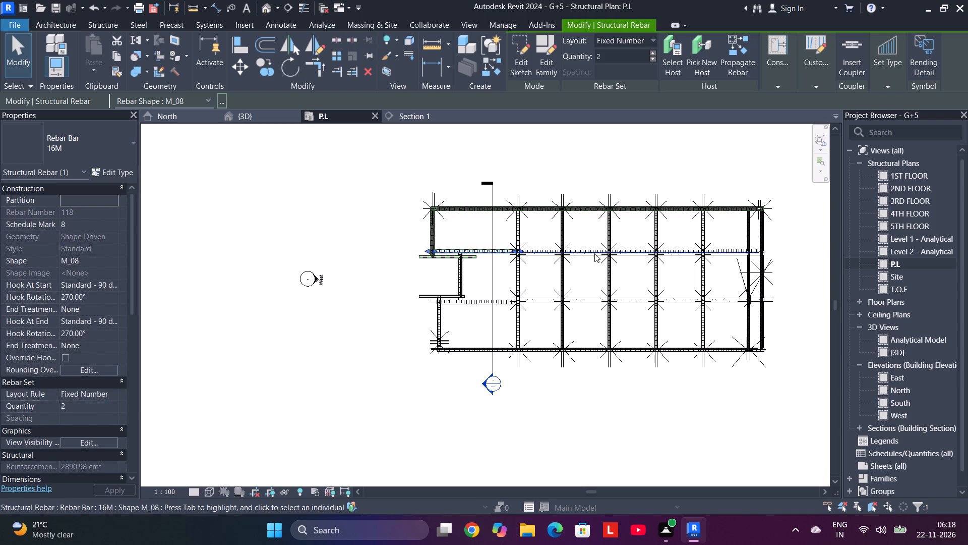
Shorten the 8MM M_T1 stirrup set on the upper interior beam line so it ends at the first interior column.
scroll(594, 253, up, 7)
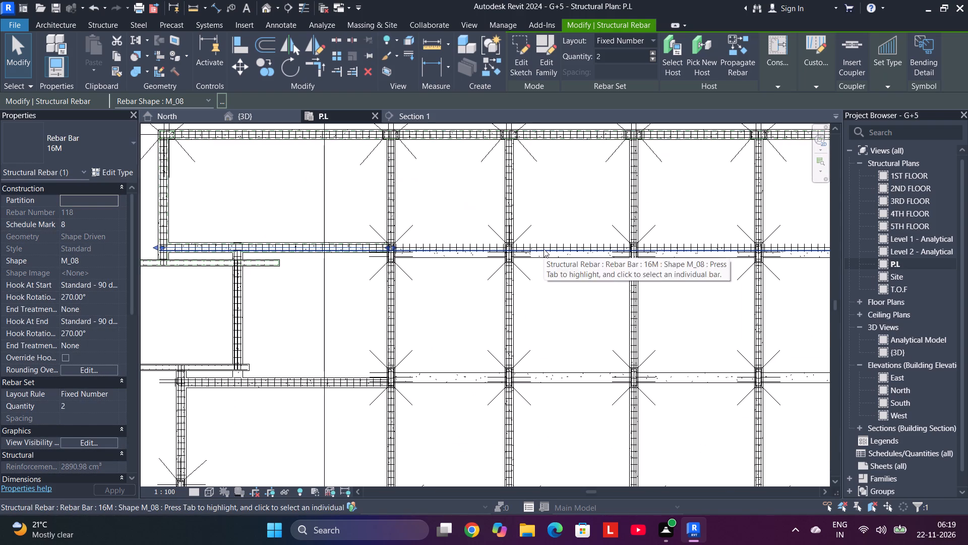
click(428, 246)
scroll(652, 266, down, 4)
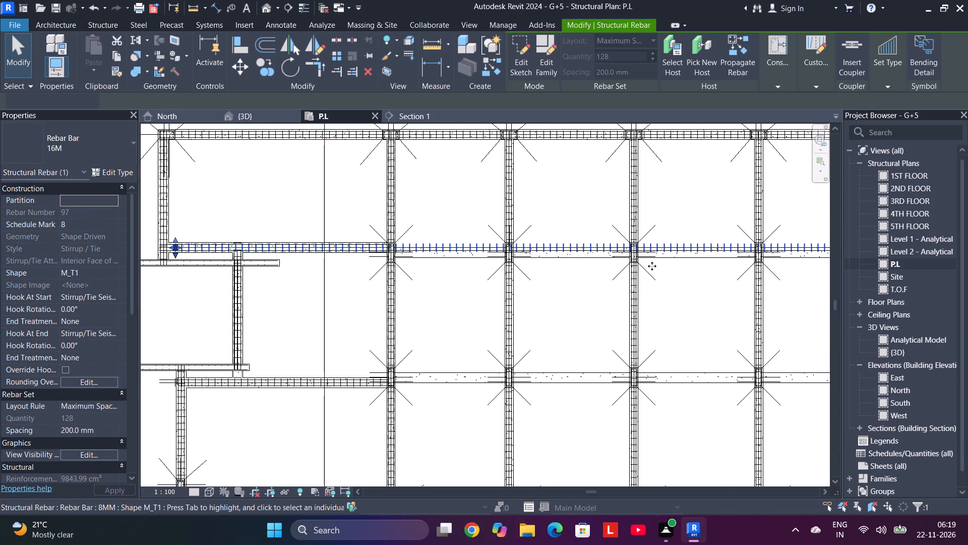
scroll(729, 264, down, 1)
middle_drag(749, 262, 654, 265)
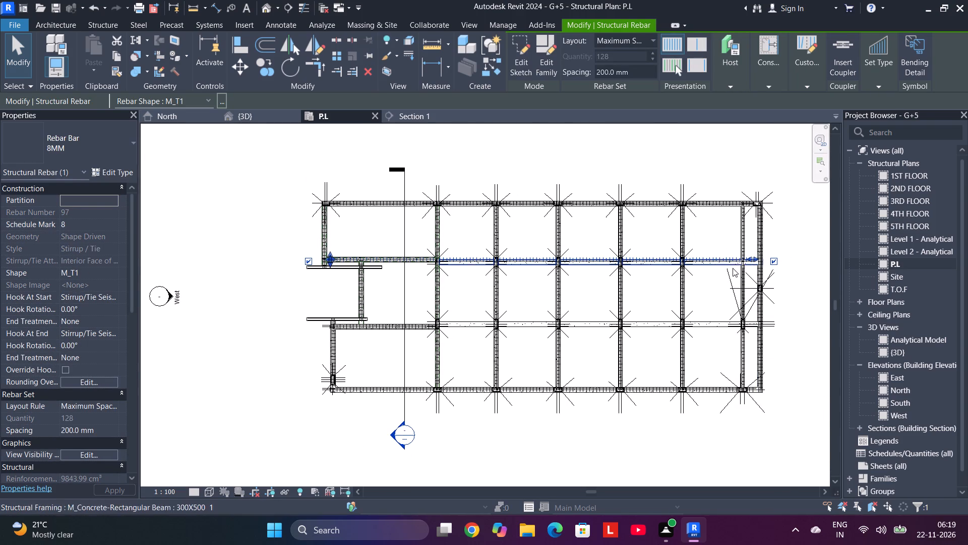
drag(753, 259, 463, 262)
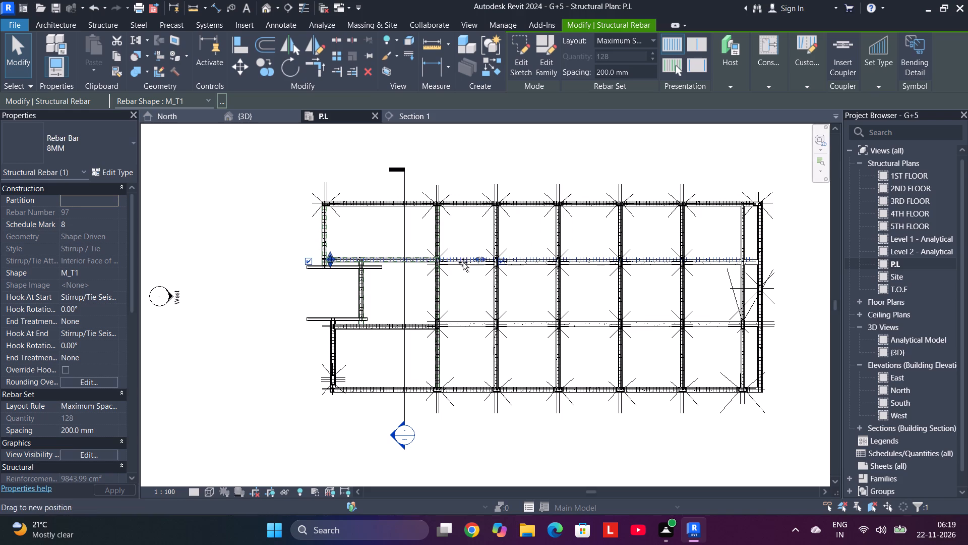
drag(463, 262, 437, 260)
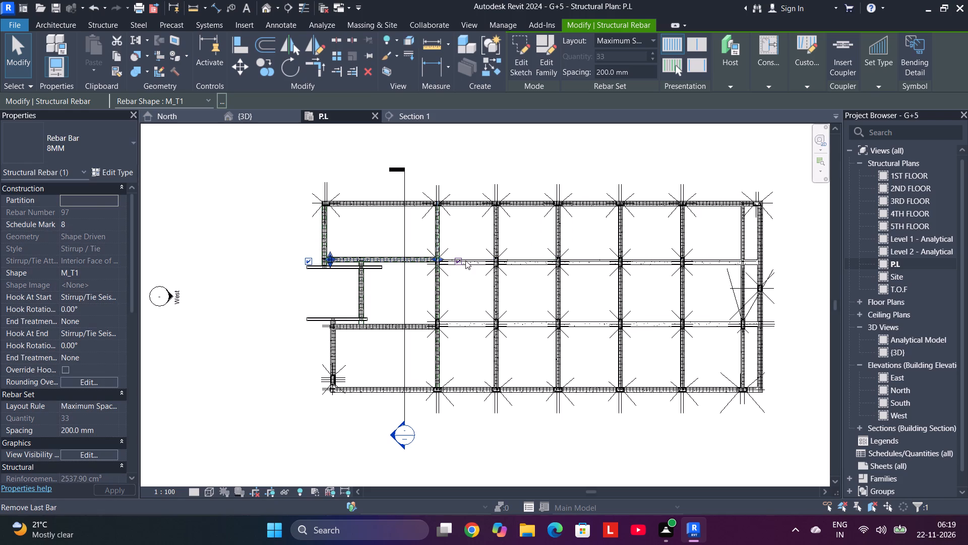
Shorten the remaining overlong 16M M_08 bar pair on the upper interior beam line to end at the first interior column.
scroll(465, 260, up, 7)
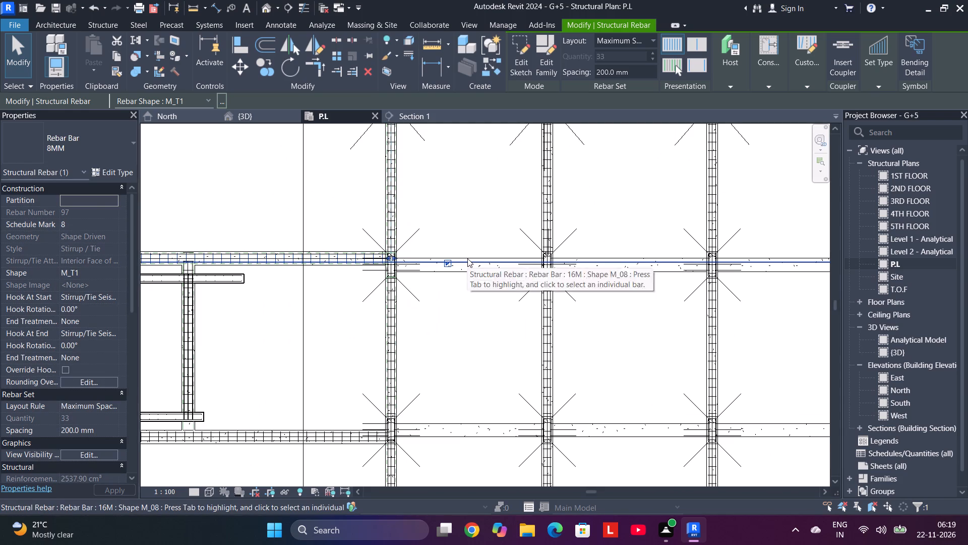
click(468, 261)
scroll(566, 291, down, 4)
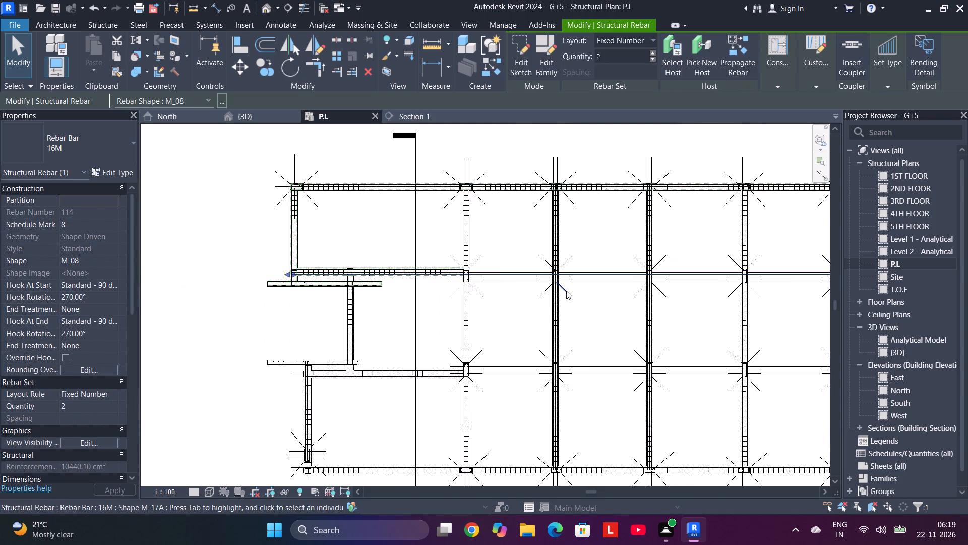
scroll(597, 296, down, 1)
middle_drag(604, 298, 517, 299)
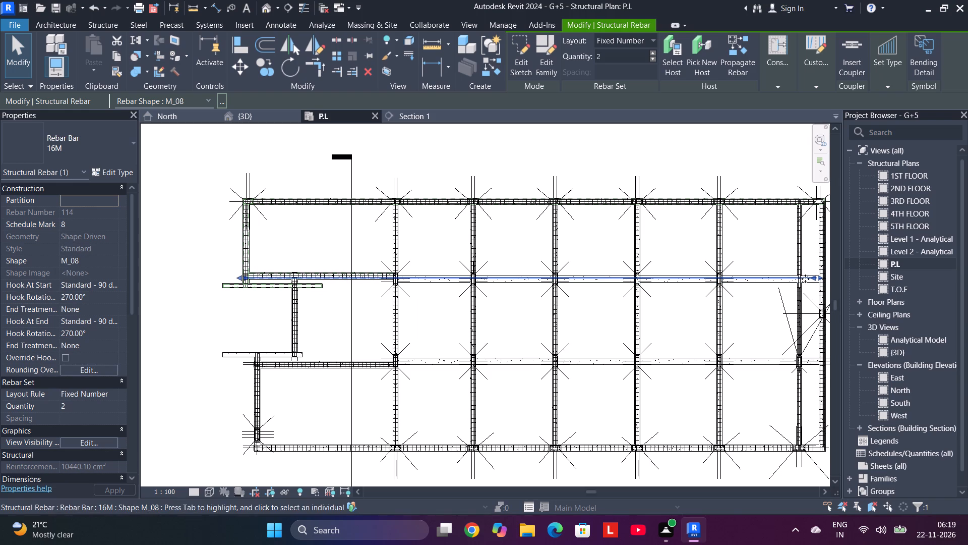
drag(810, 280, 423, 302)
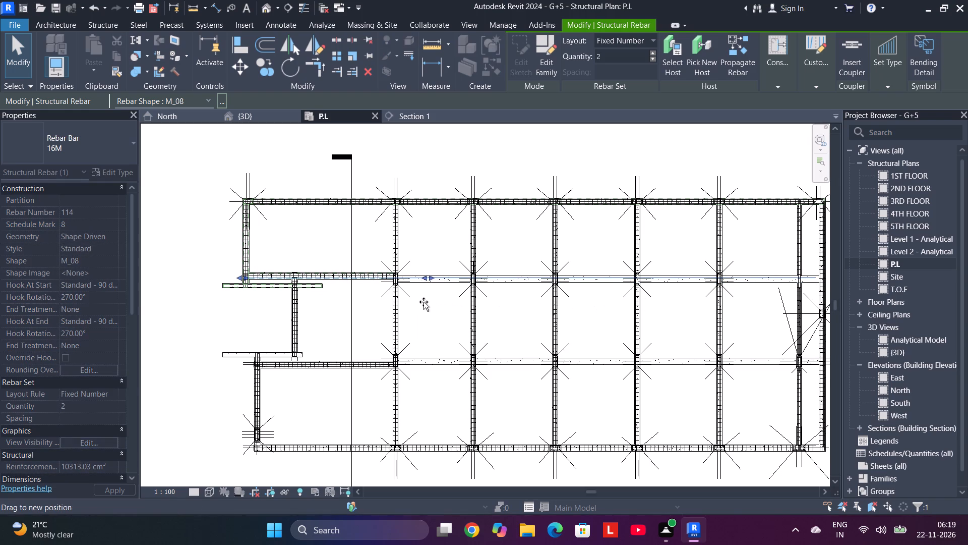
drag(423, 302, 396, 298)
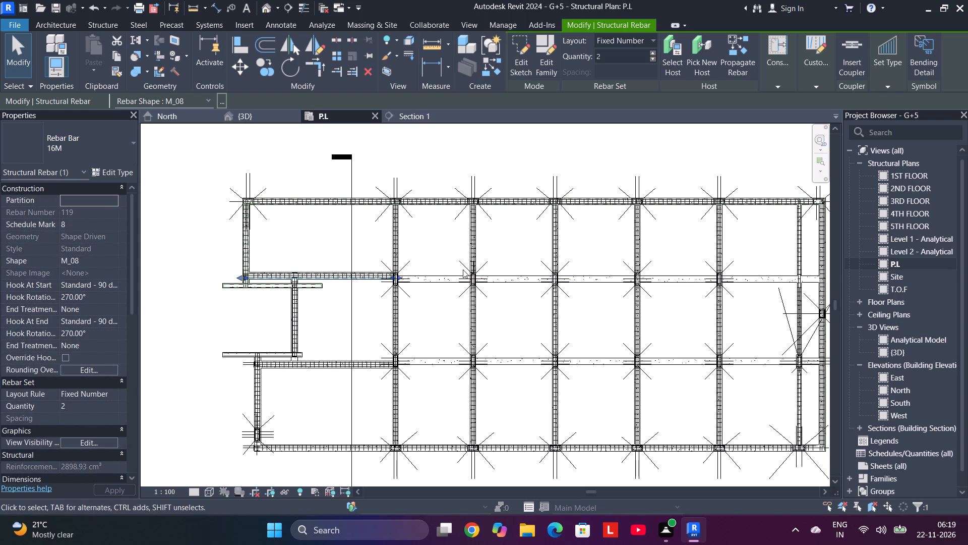
Check the beam cross-sections and their bars in Section 1, return to the P.L plan and clear the selection.
scroll(438, 270, down, 4)
scroll(438, 270, up, 7)
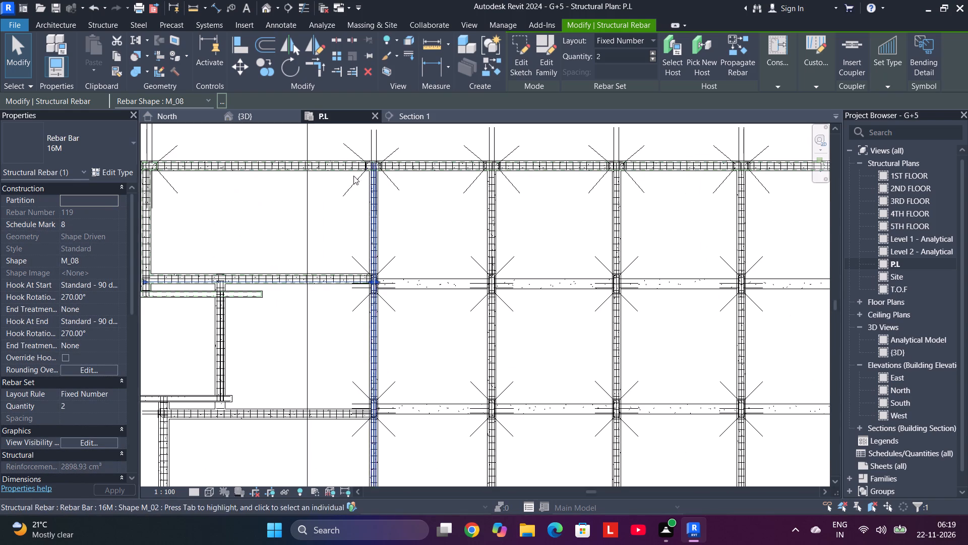
click(429, 116)
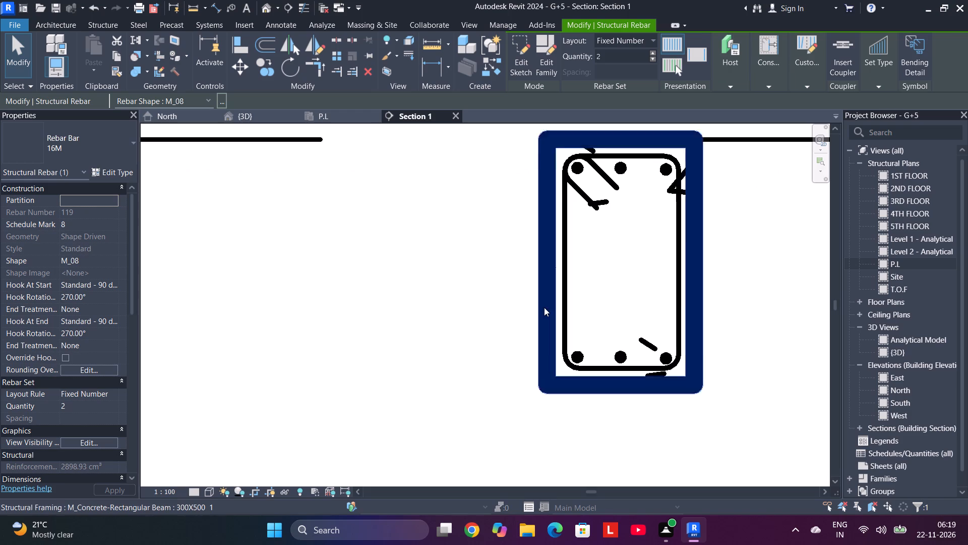
scroll(544, 307, down, 16)
scroll(635, 317, down, 2)
middle_drag(637, 318, 329, 297)
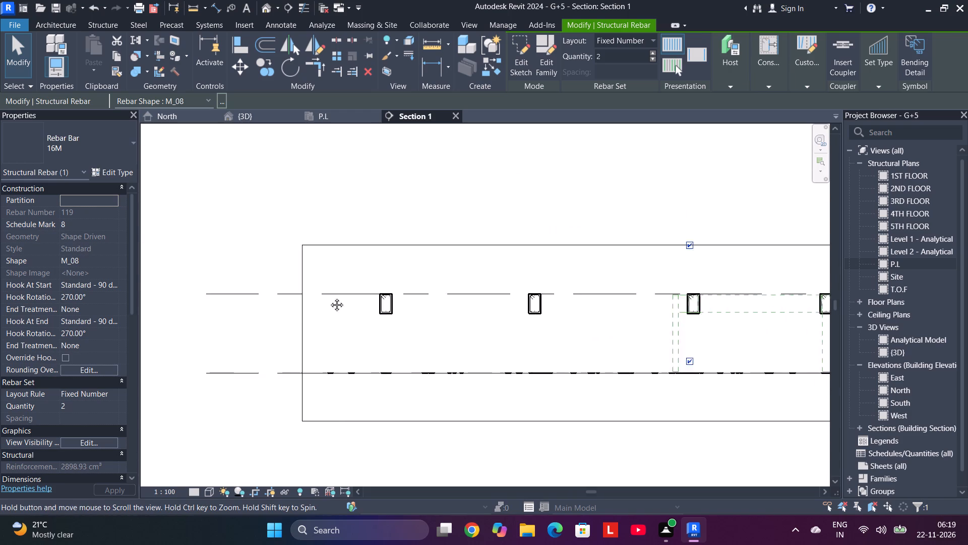
middle_drag(329, 297, 268, 294)
scroll(389, 286, up, 5)
scroll(331, 281, up, 5)
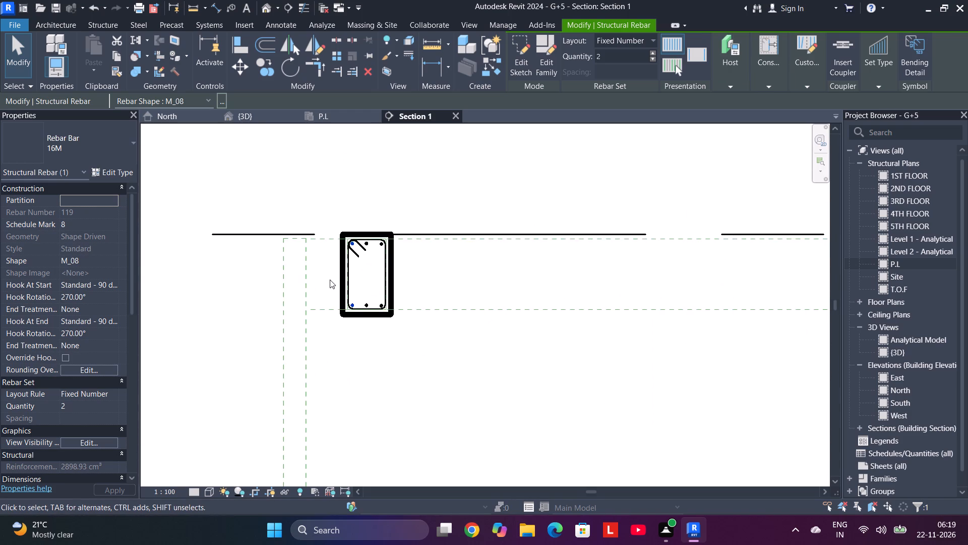
scroll(330, 280, down, 5)
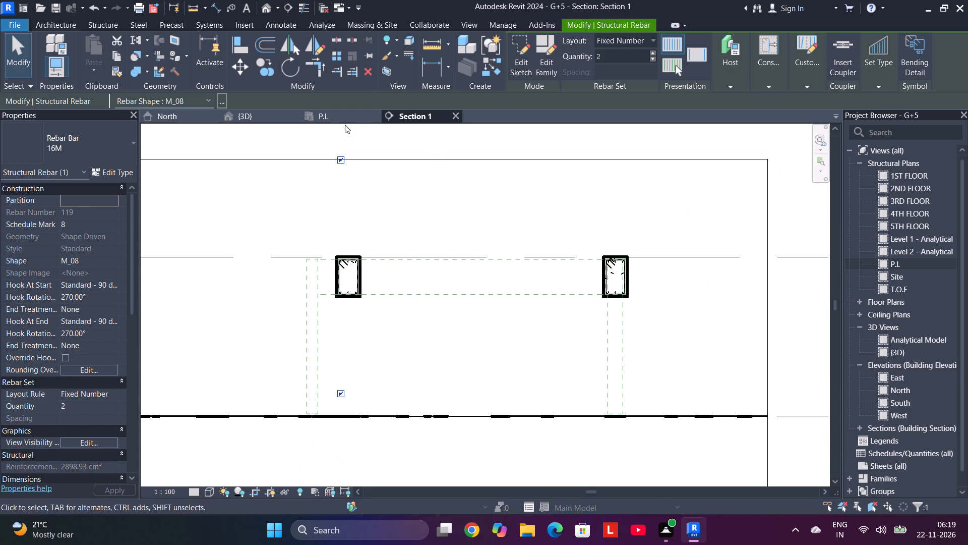
click(343, 120)
scroll(434, 314, down, 4)
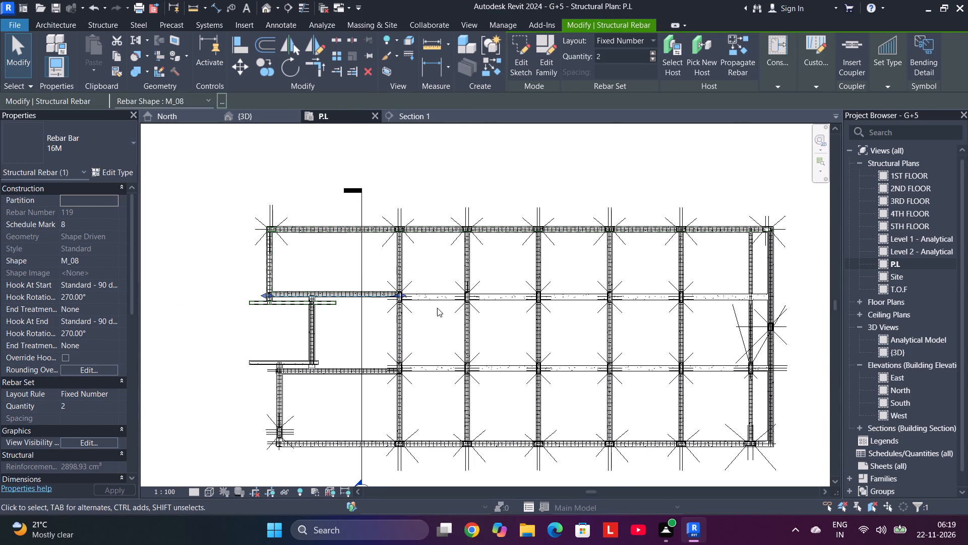
click(442, 322)
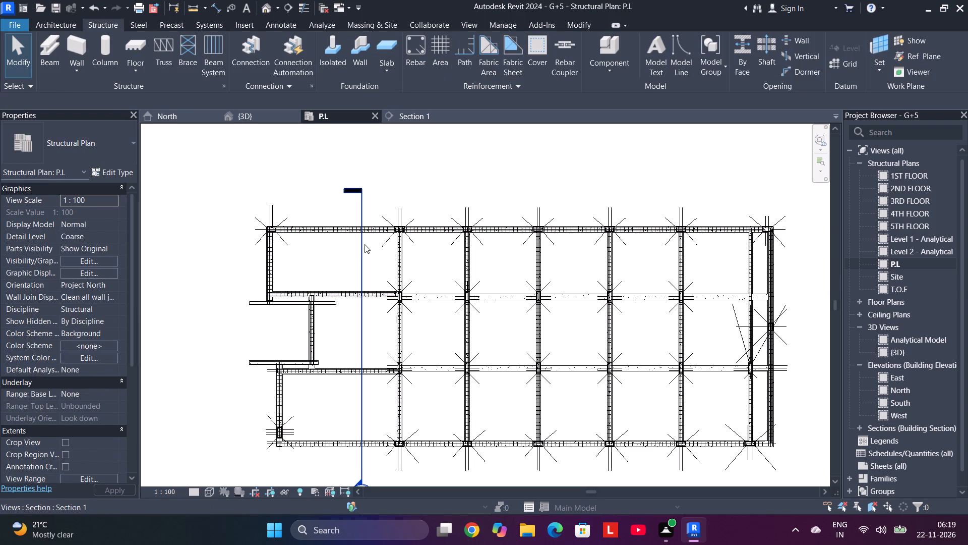
Move the Section 1 line in the P.L plan to between the second and third interior column lines and open Section 1 at the beam cross-sections.
click(359, 200)
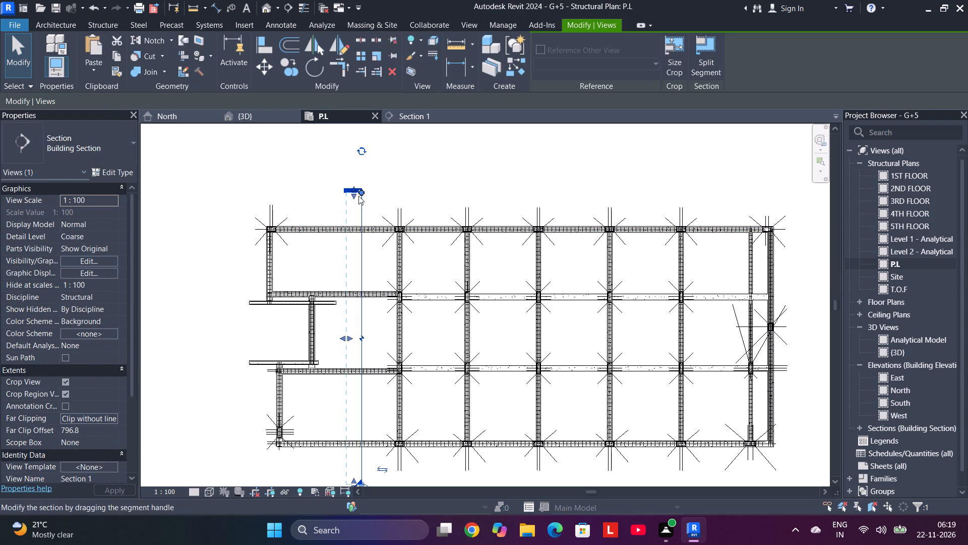
click(339, 177)
click(350, 189)
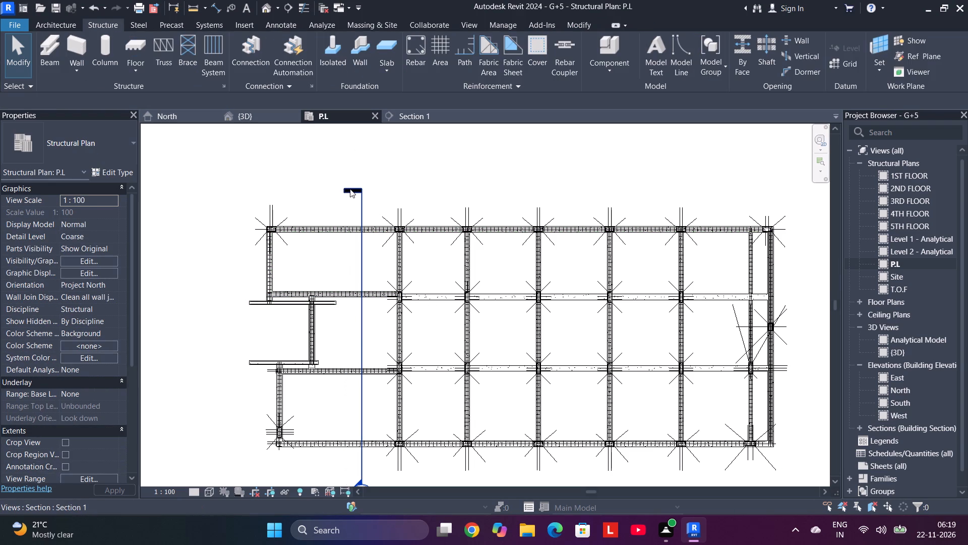
drag(347, 185, 496, 194)
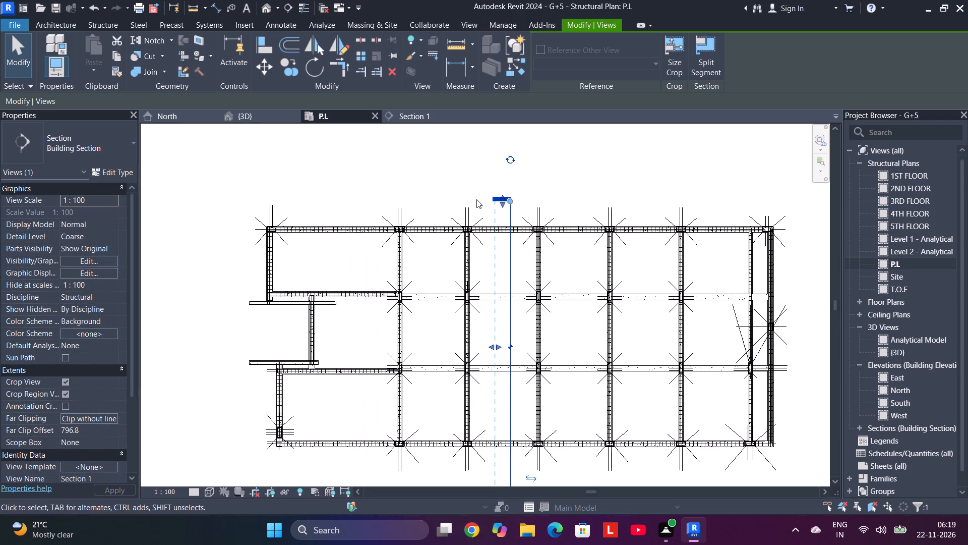
click(406, 120)
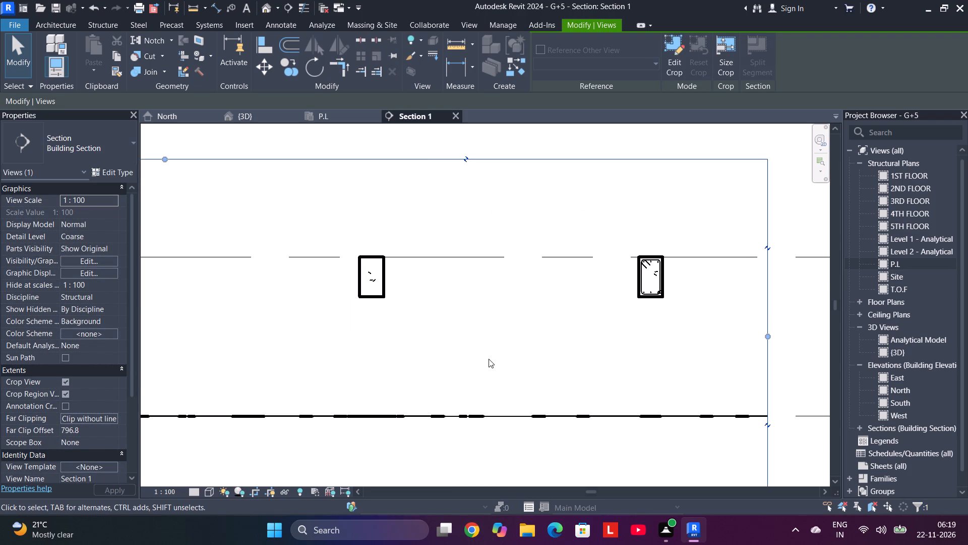
scroll(489, 359, down, 8)
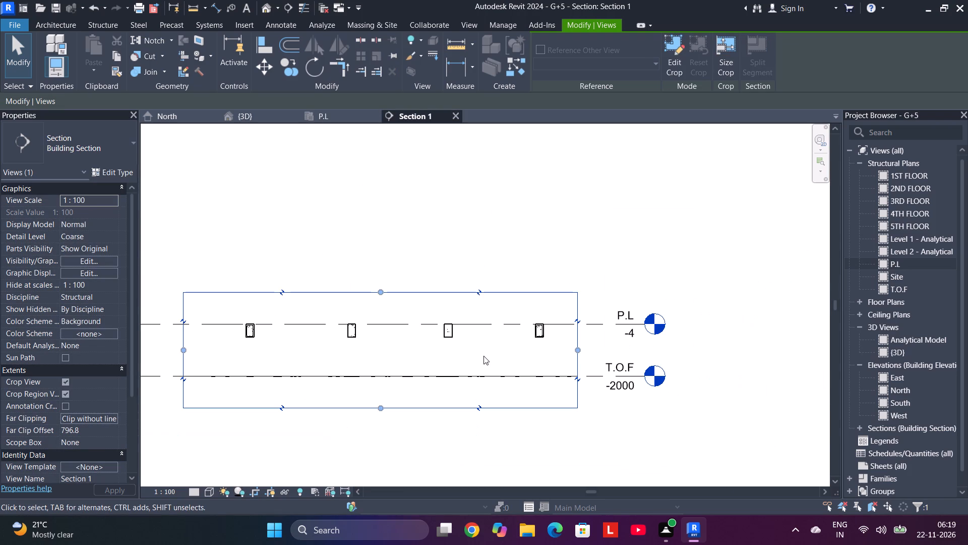
scroll(346, 332, up, 2)
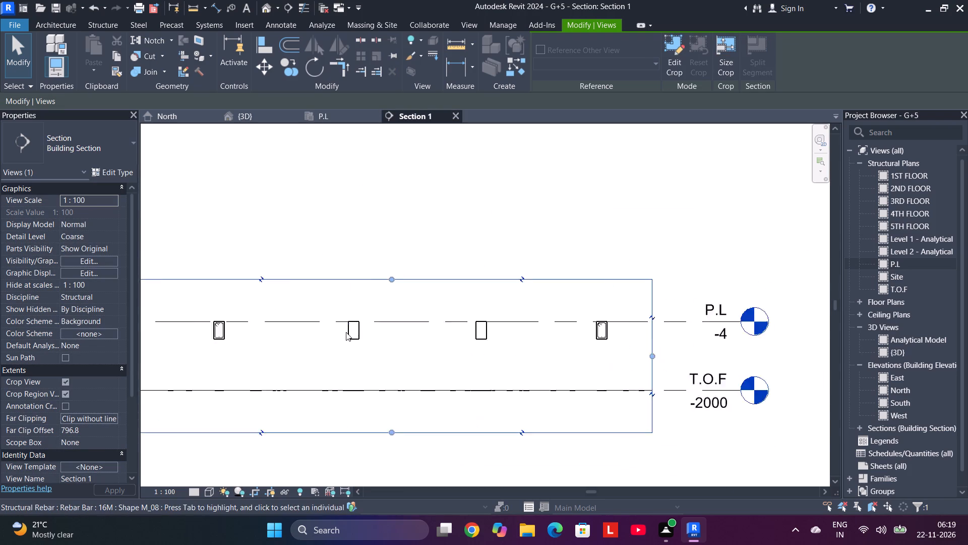
scroll(346, 332, up, 3)
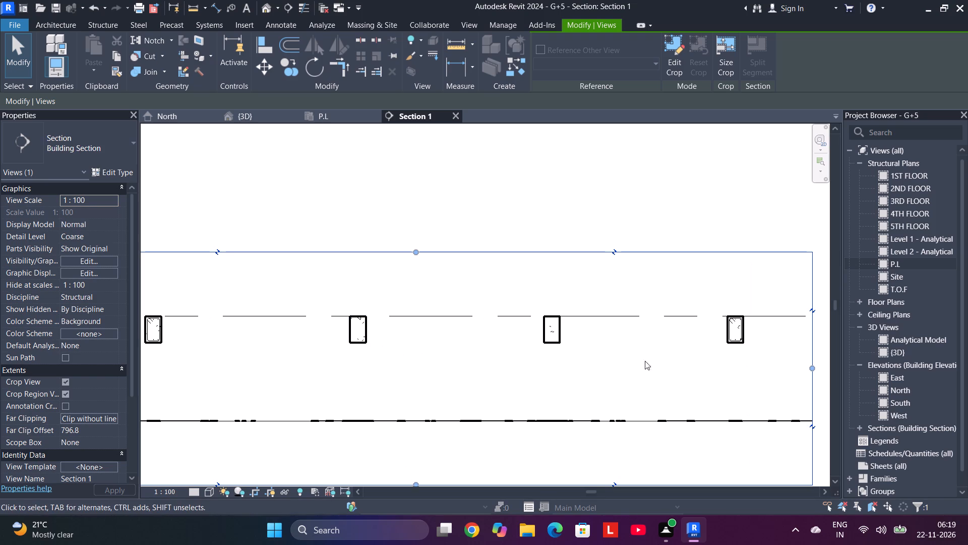
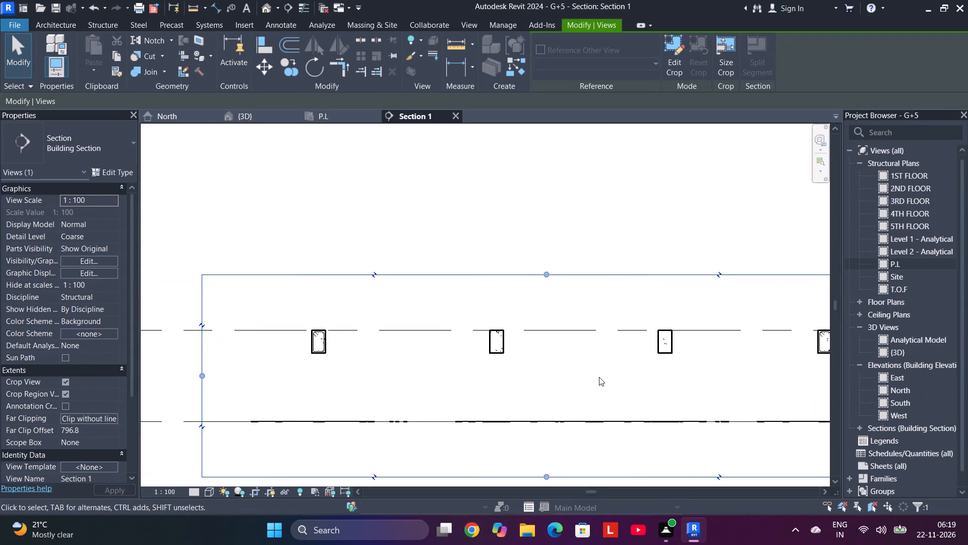
Copy the middle pair of 16M bars in the leftmost beam 90 mm left, into the stirrup's hooked corner.
scroll(599, 377, up, 2)
middle_drag(603, 378, 524, 385)
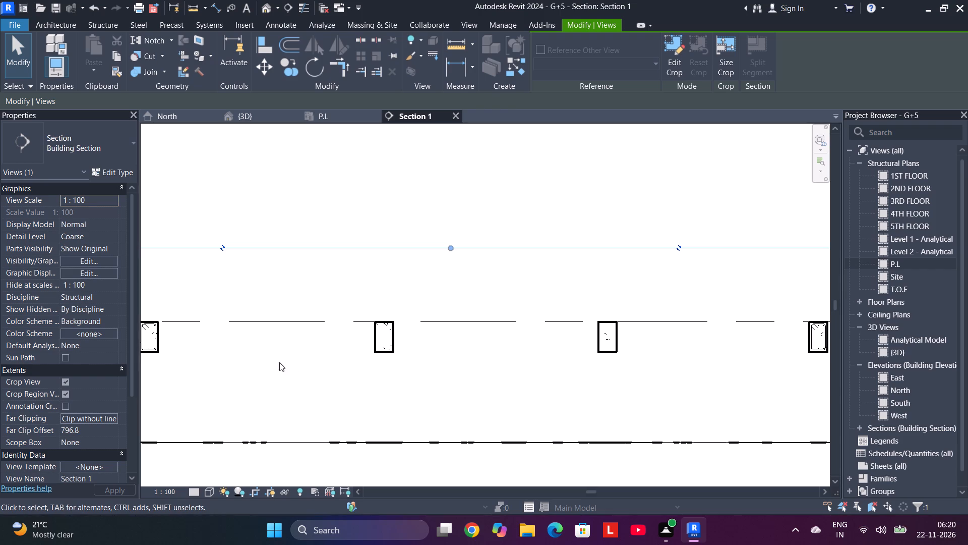
middle_drag(274, 361, 486, 391)
scroll(380, 372, up, 9)
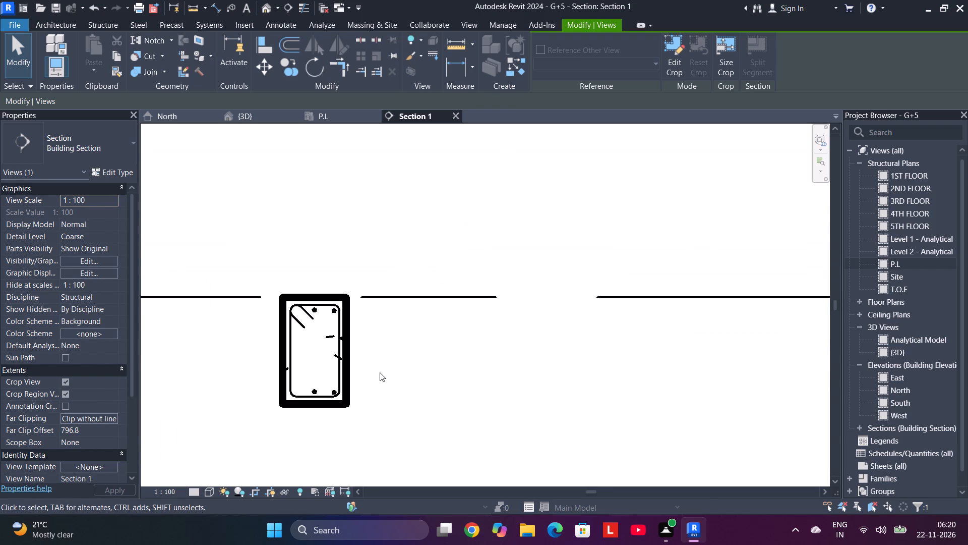
scroll(364, 373, up, 1)
middle_drag(358, 395, 412, 374)
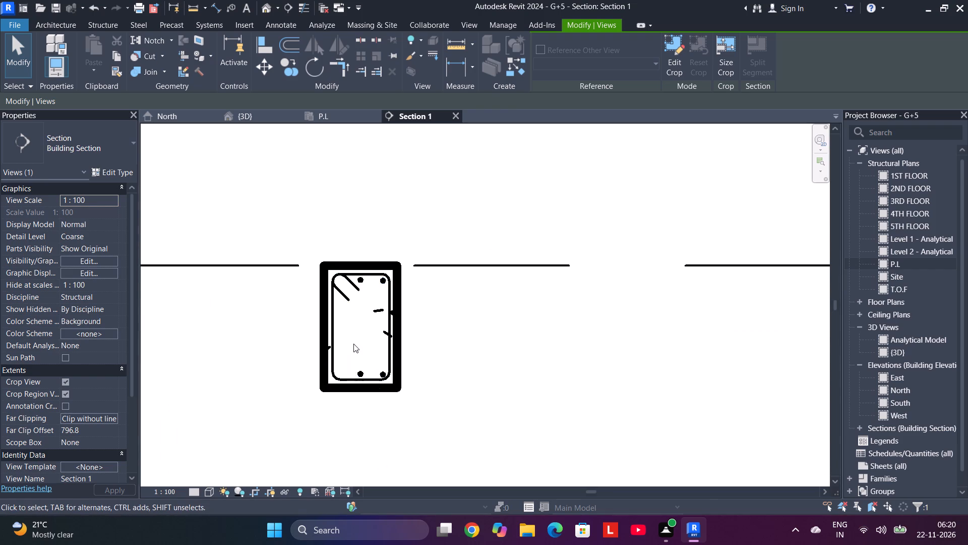
scroll(353, 344, down, 3)
scroll(353, 346, up, 3)
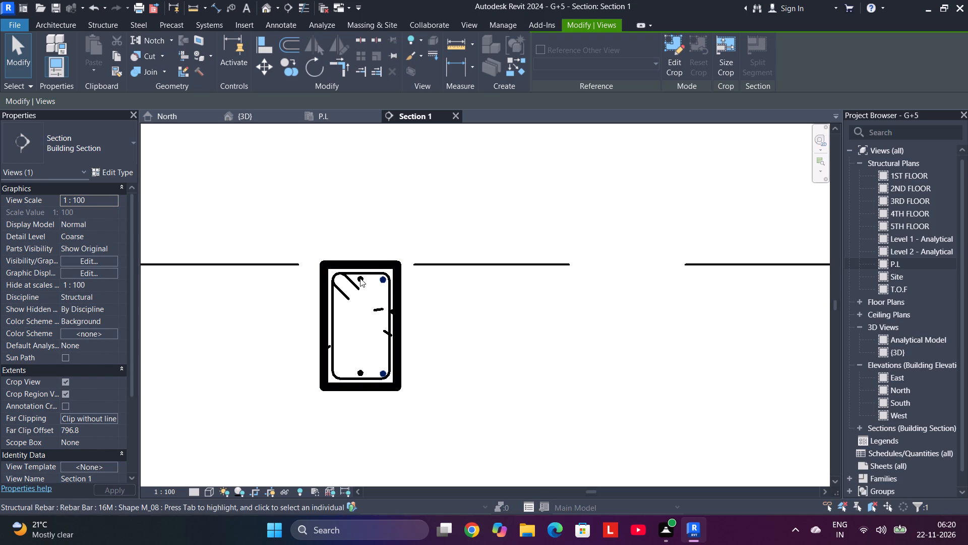
scroll(360, 278, up, 8)
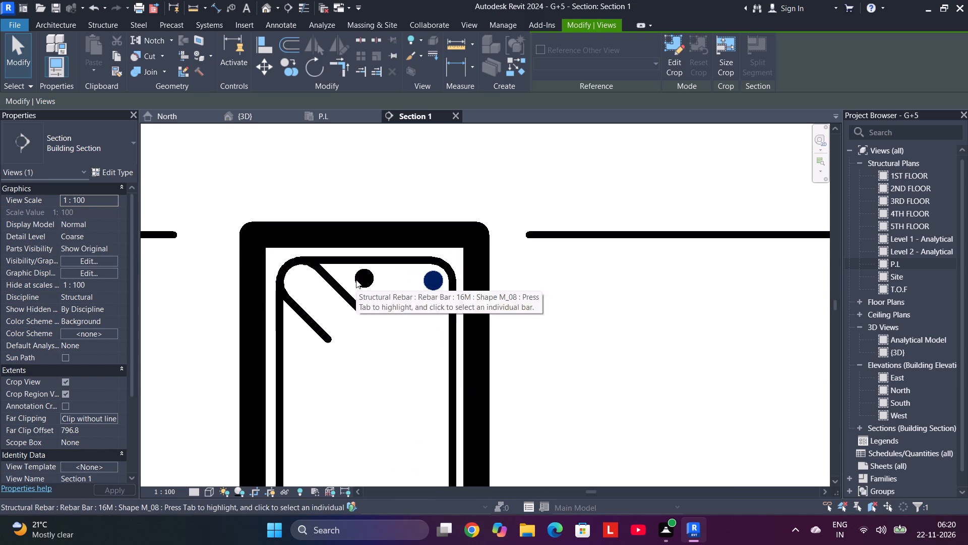
click(365, 272)
scroll(366, 275, down, 8)
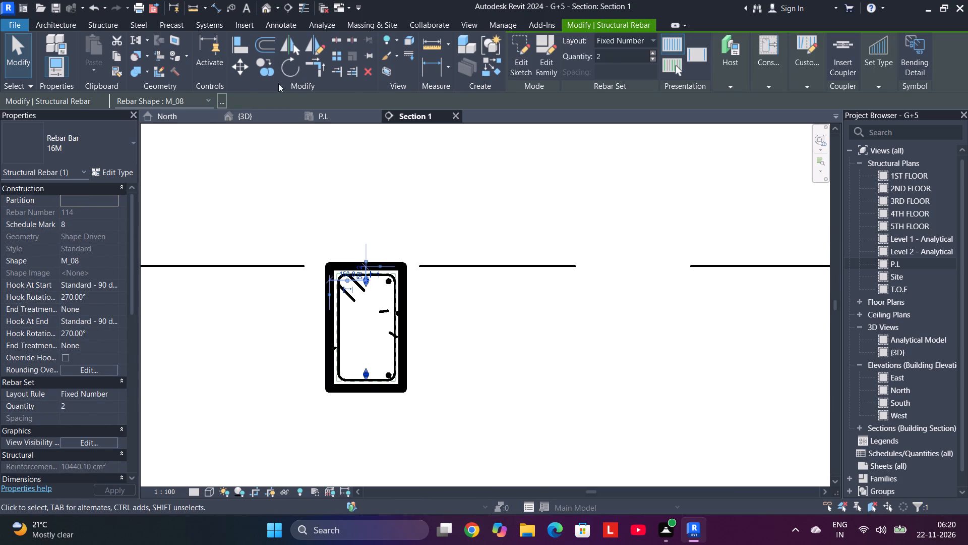
click(268, 69)
scroll(370, 283, up, 9)
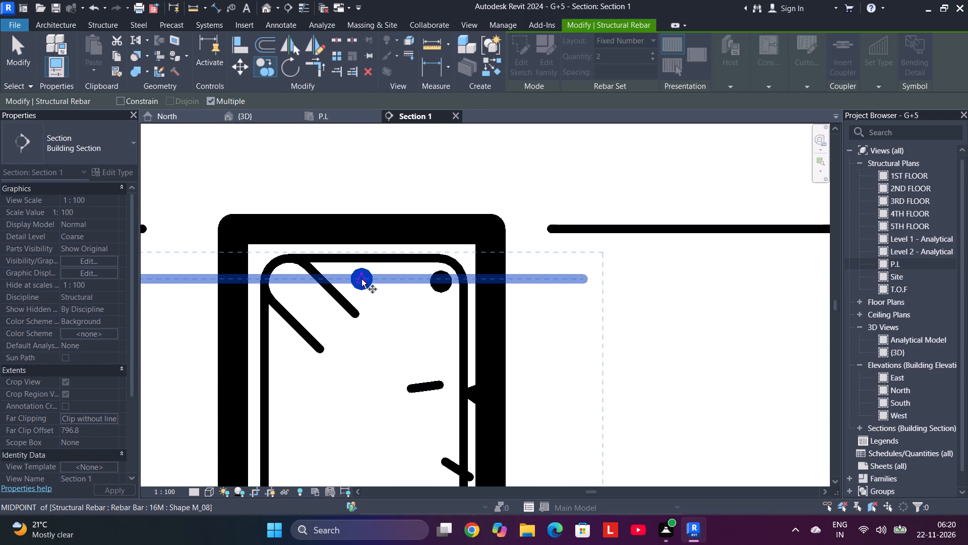
click(361, 279)
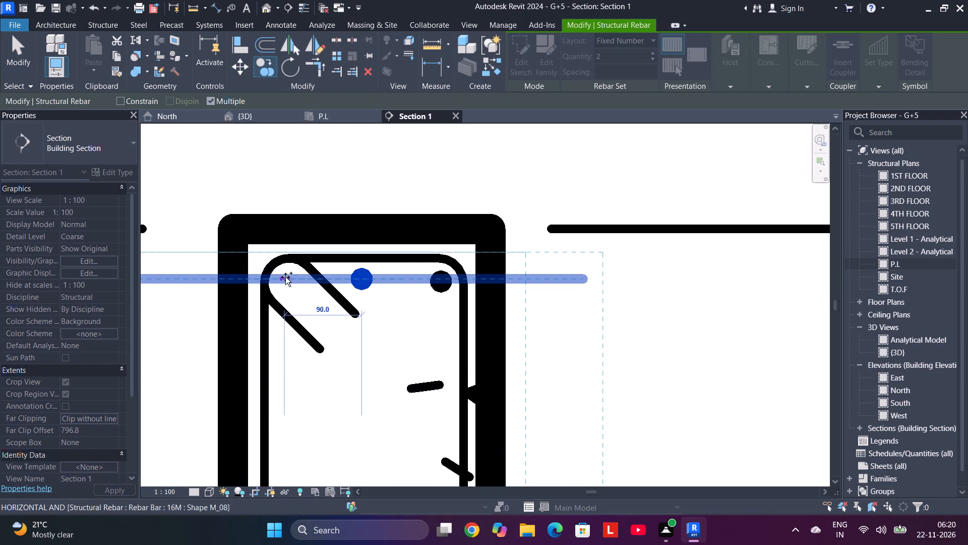
click(285, 277)
scroll(285, 277, down, 8)
middle_drag(373, 325, 387, 288)
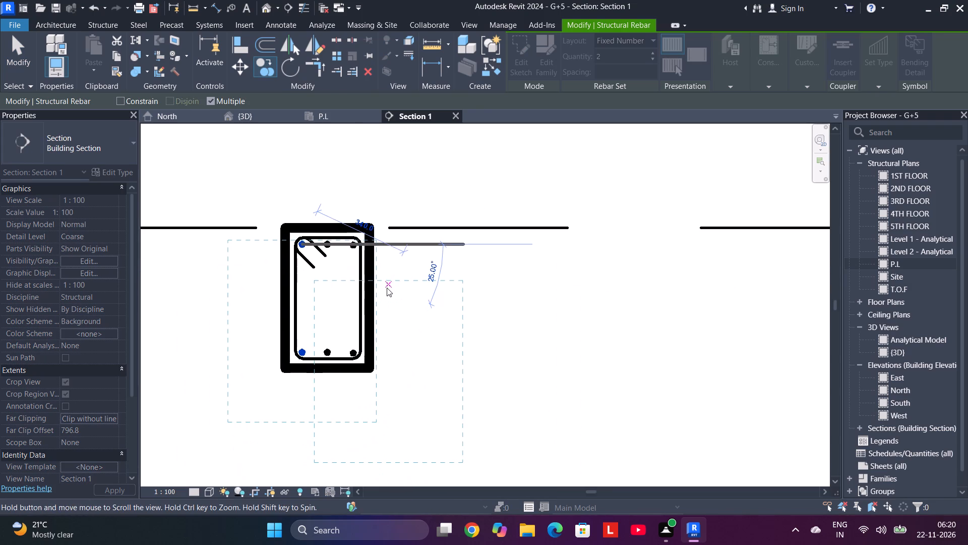
key(Escape)
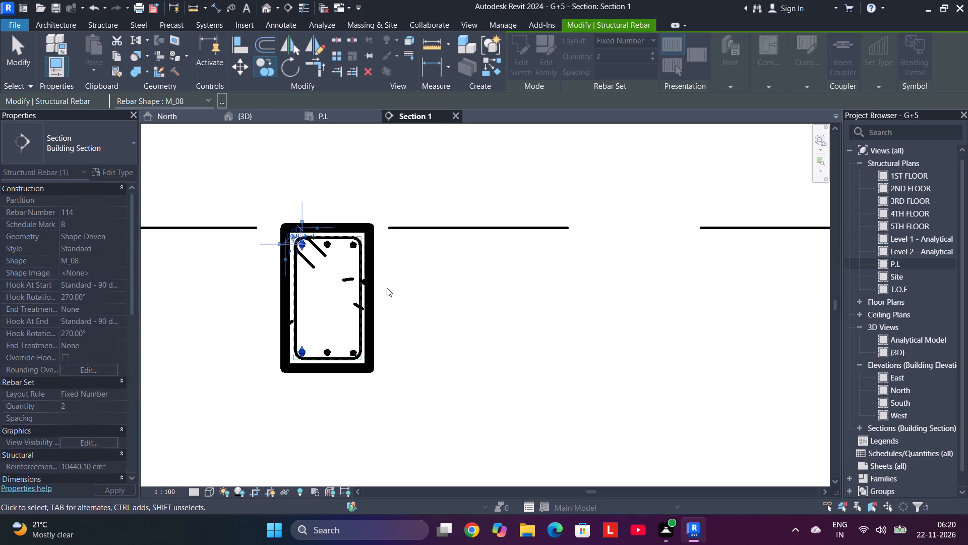
click(392, 291)
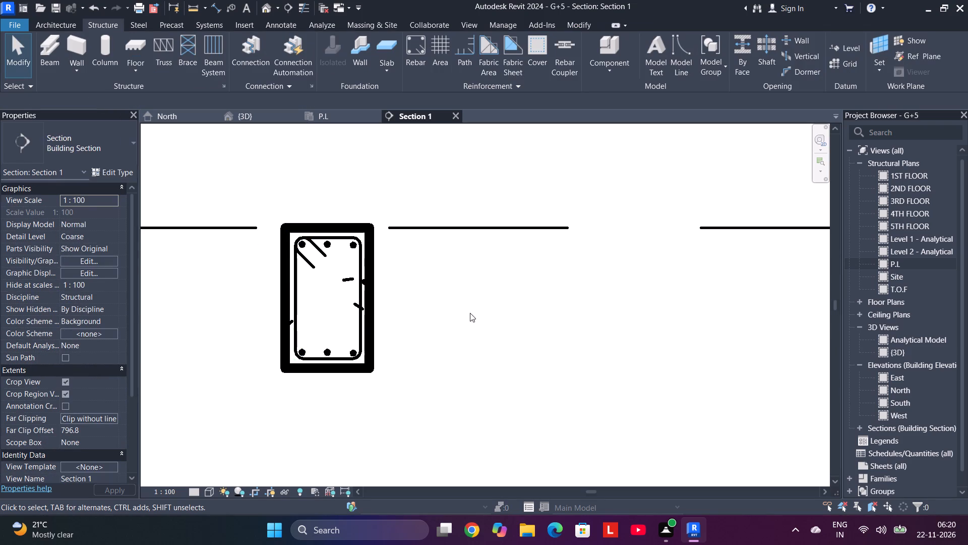
Nudge the leftmost beam's 8MM stirrup set one increment left within the beam section.
scroll(438, 317, down, 4)
scroll(438, 318, up, 1)
scroll(437, 318, down, 1)
scroll(429, 319, up, 4)
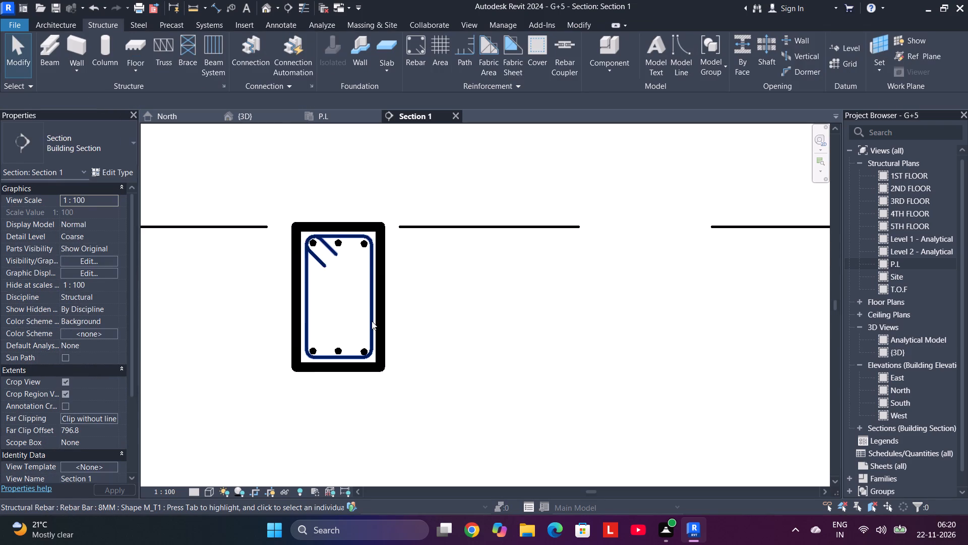
scroll(371, 321, up, 4)
click(371, 321)
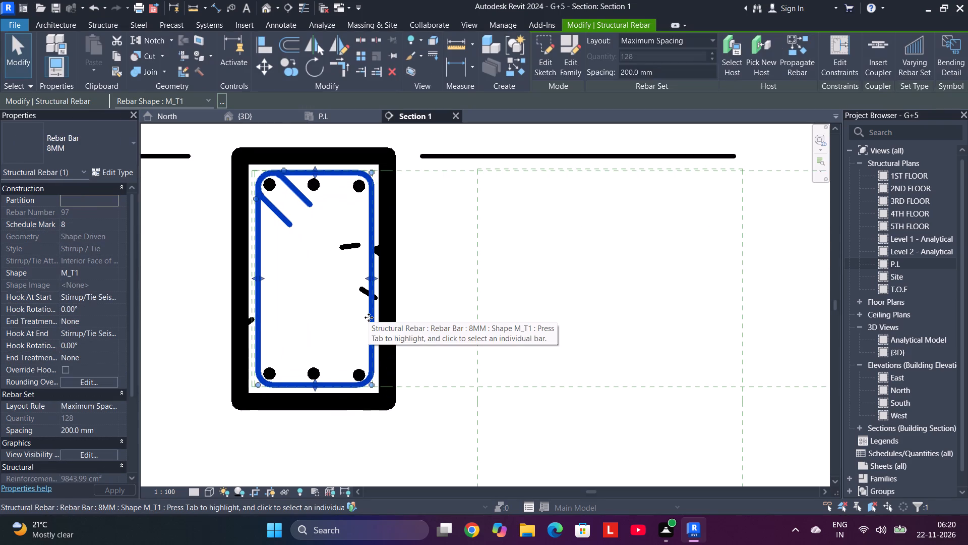
key(Left)
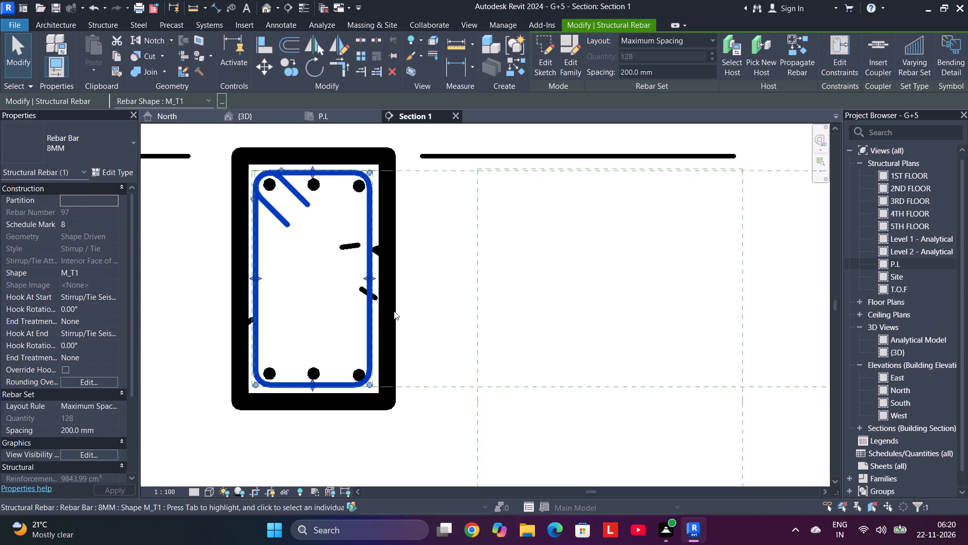
click(498, 319)
Place a 16M stirrup of shape M_T1, parallel to the work plane, in the second beam from the left.
scroll(498, 320, down, 10)
middle_drag(553, 326, 107, 328)
scroll(455, 340, down, 3)
scroll(455, 340, up, 3)
scroll(455, 340, down, 4)
middle_drag(455, 340, 276, 337)
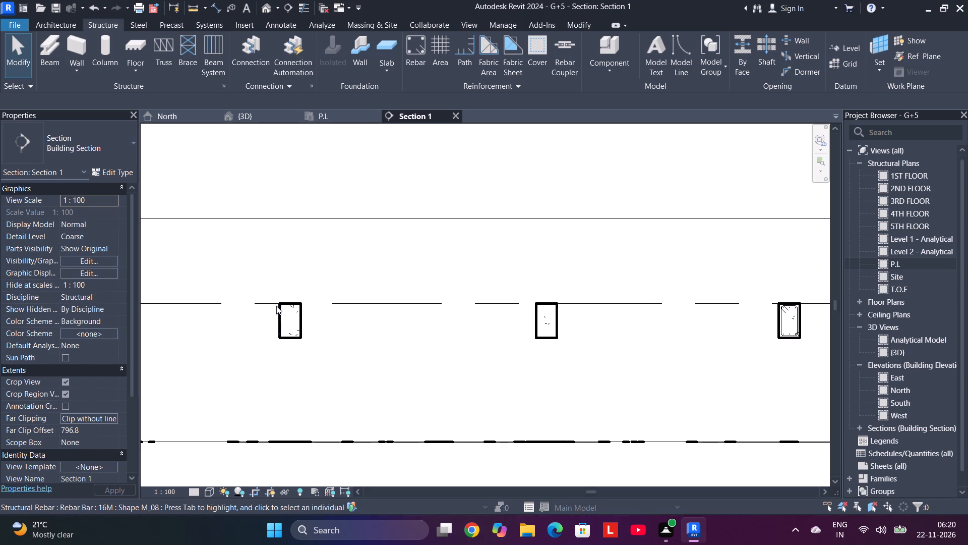
middle_drag(339, 355, 390, 327)
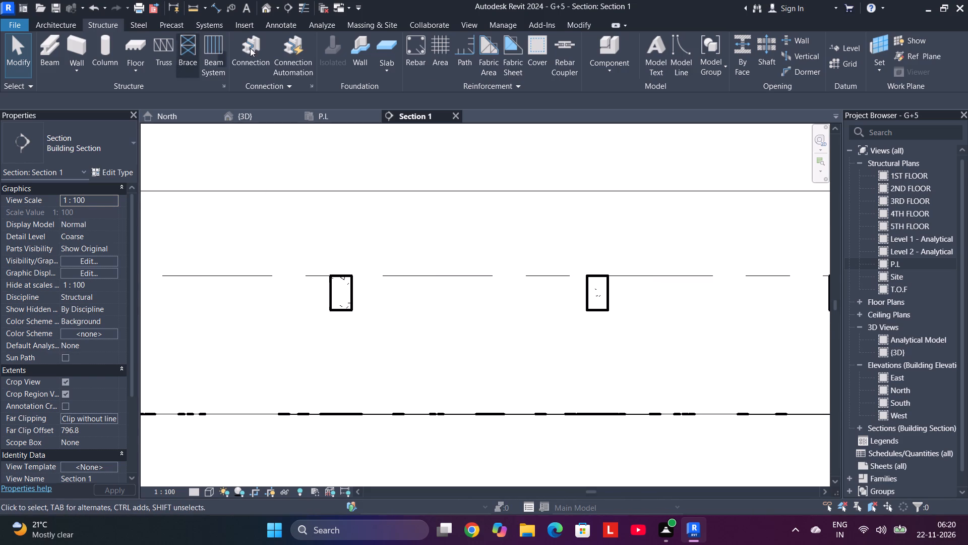
click(420, 50)
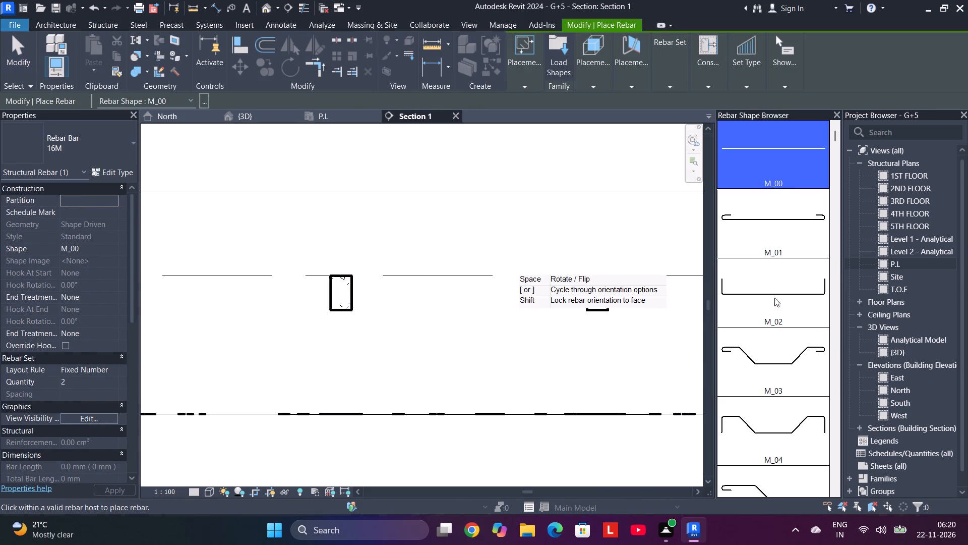
drag(837, 141, 831, 412)
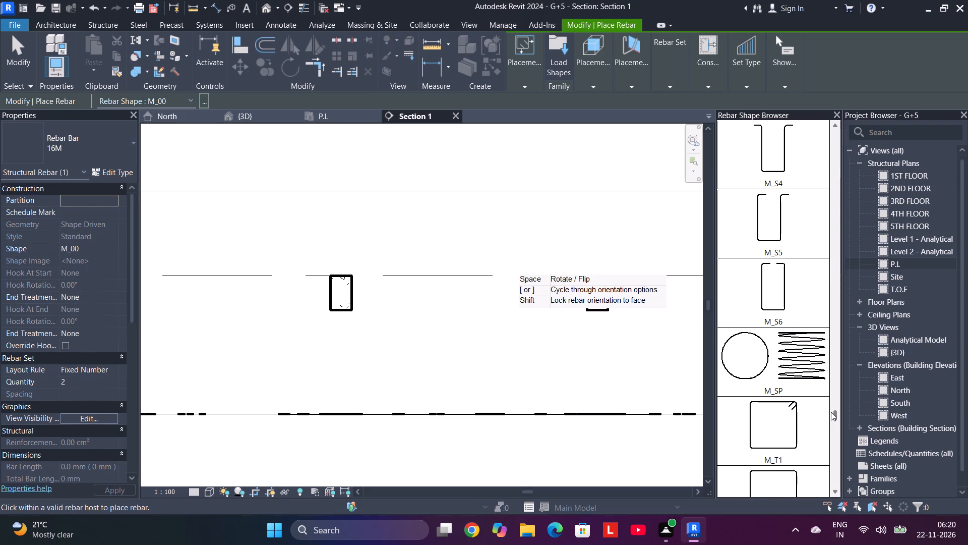
drag(831, 412, 831, 411)
click(758, 415)
scroll(345, 289, up, 5)
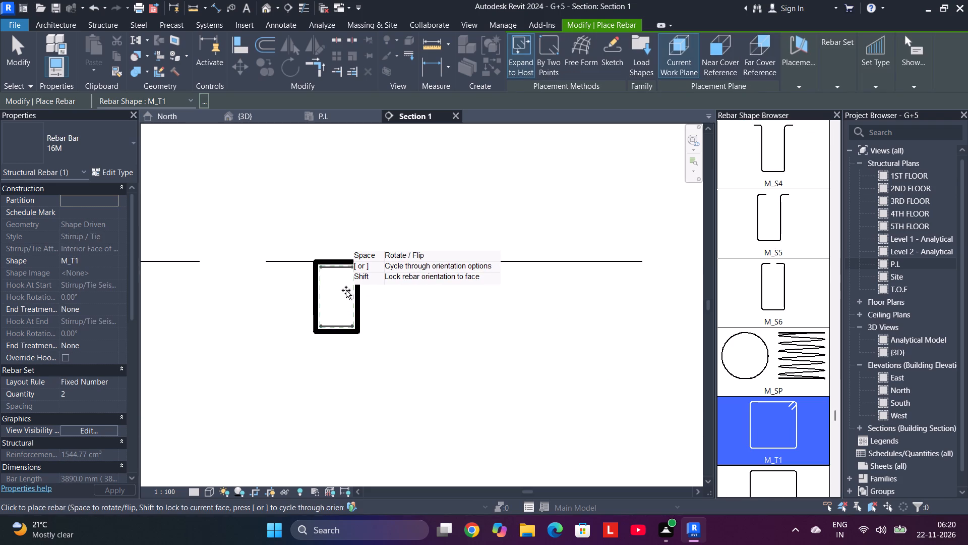
click(801, 61)
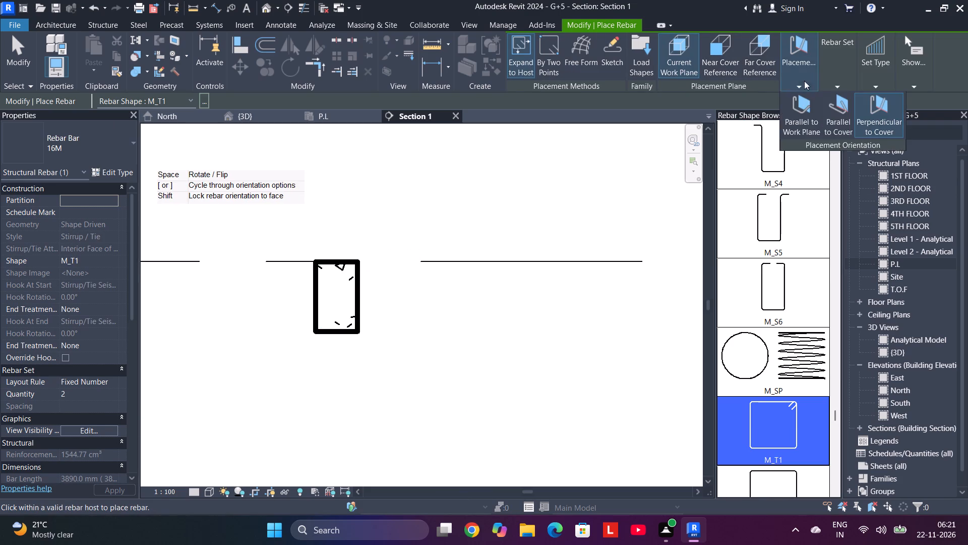
click(797, 112)
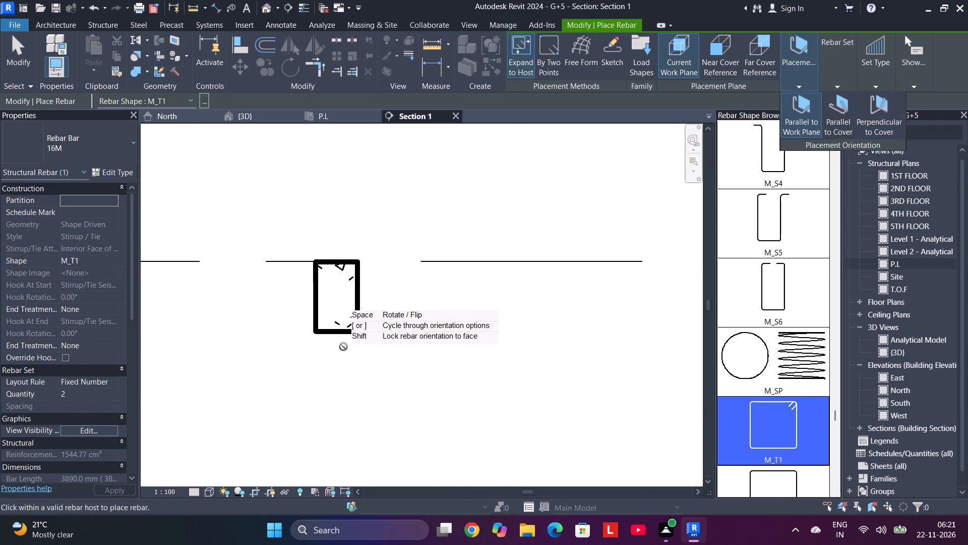
click(348, 313)
Place an M_T1 stirrup with bar type 8MM in the third beam and end rebar placement.
scroll(426, 325, down, 3)
click(82, 157)
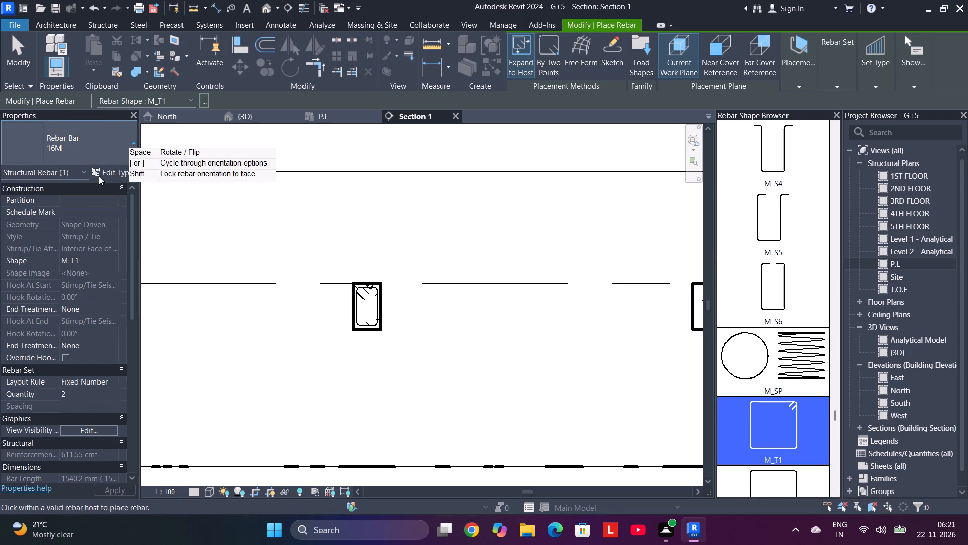
click(96, 211)
middle_drag(673, 327, 444, 284)
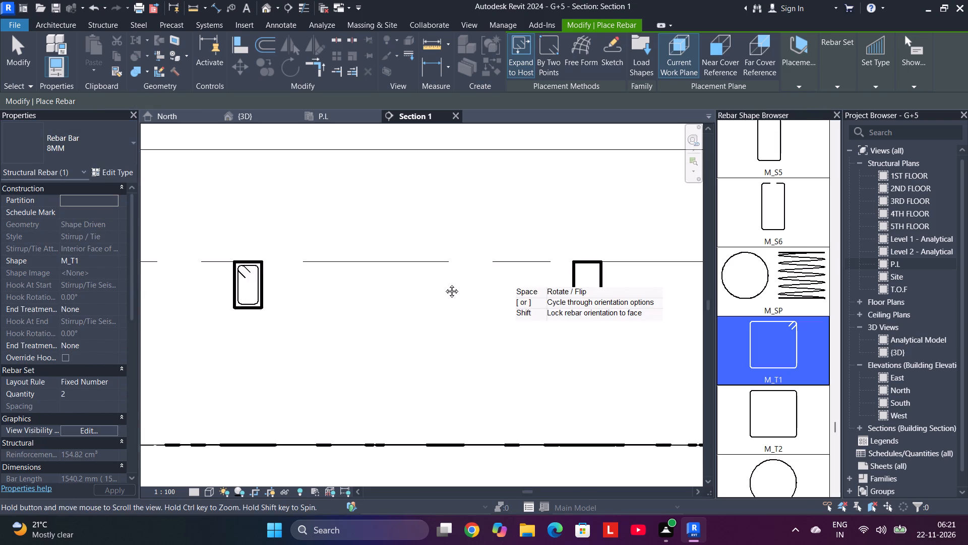
middle_drag(444, 284, 411, 277)
click(451, 269)
middle_drag(361, 255, 663, 291)
middle_click(664, 291)
right_click(169, 164)
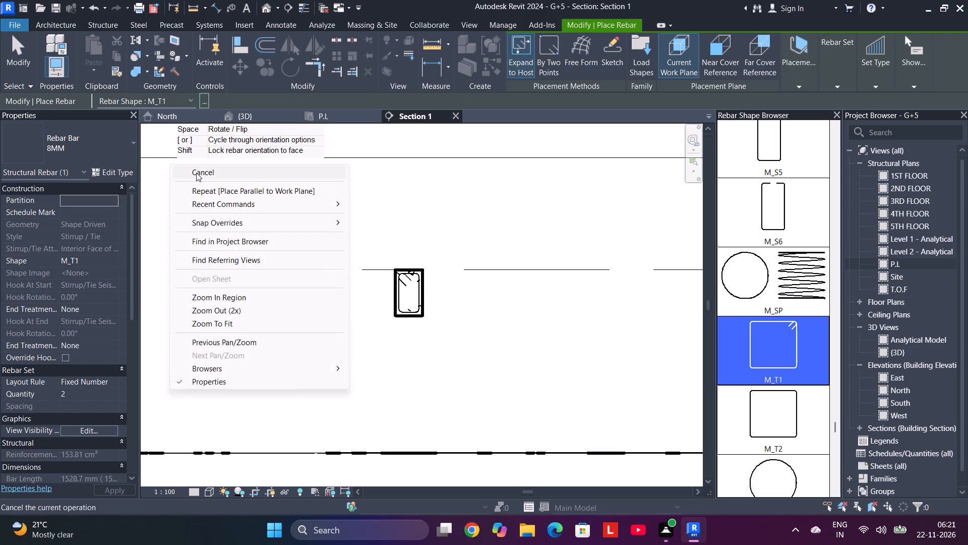
click(196, 173)
Change the second beam's M_T1 stirrup to bar type 8MM.
click(413, 272)
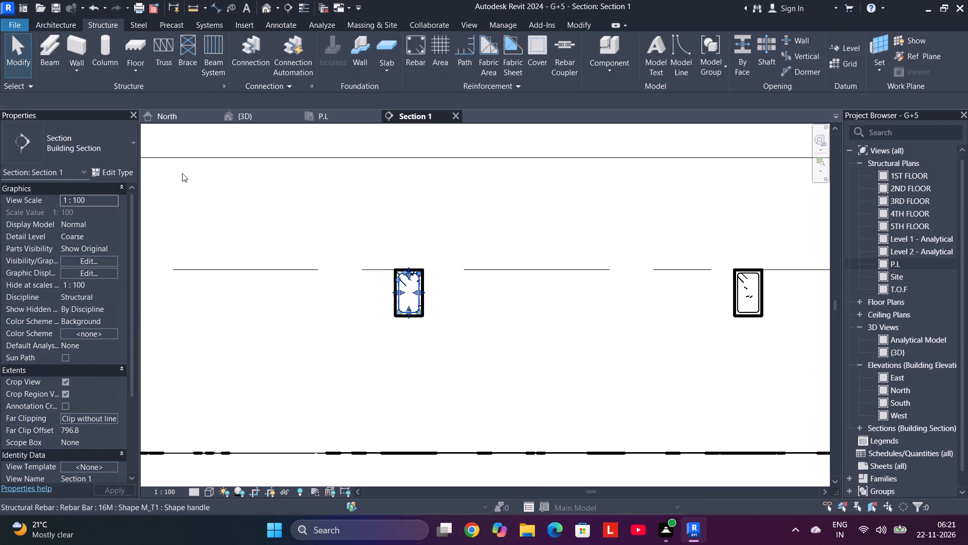
click(106, 134)
click(103, 203)
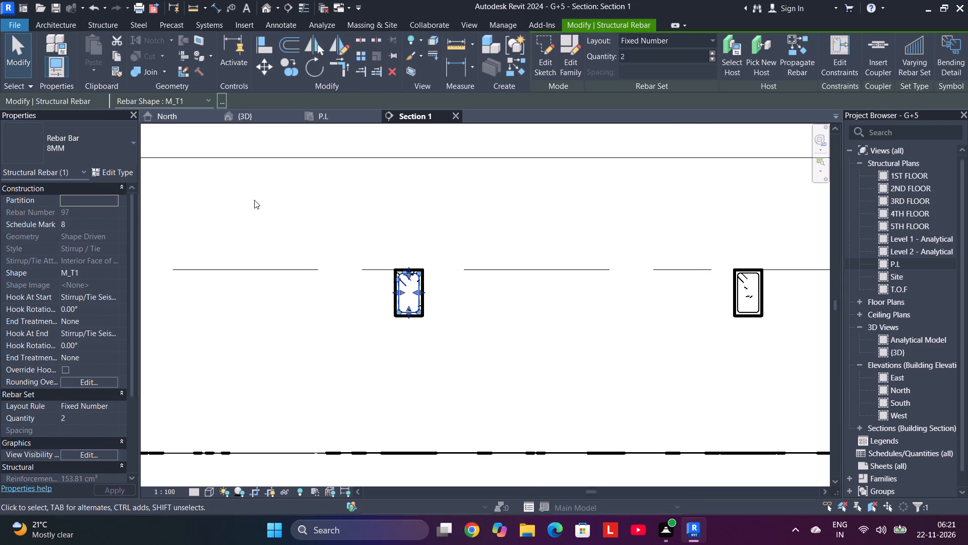
click(391, 214)
Place a top row of three straight 16M bars, shape M_00, perpendicular to cover, in the second beam from the left.
scroll(407, 221, down, 8)
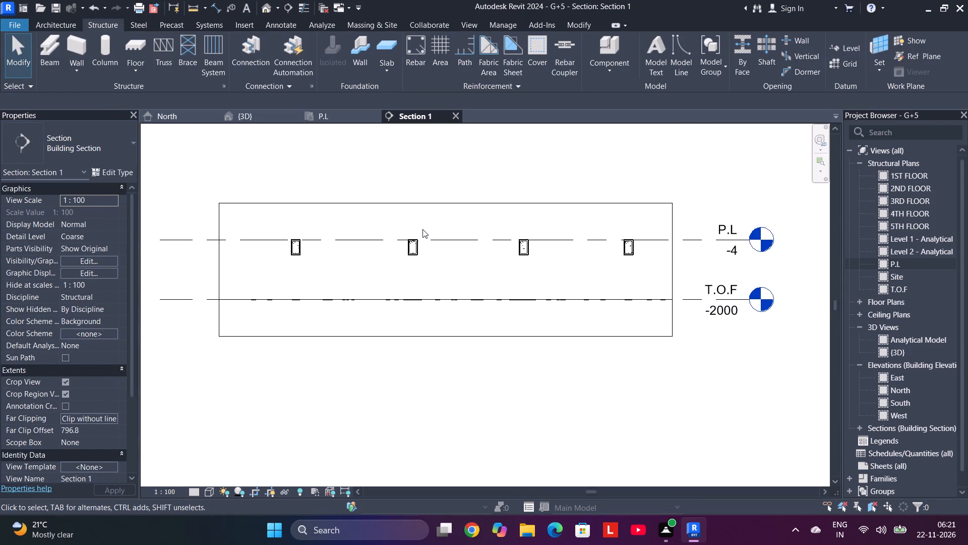
scroll(415, 230, up, 7)
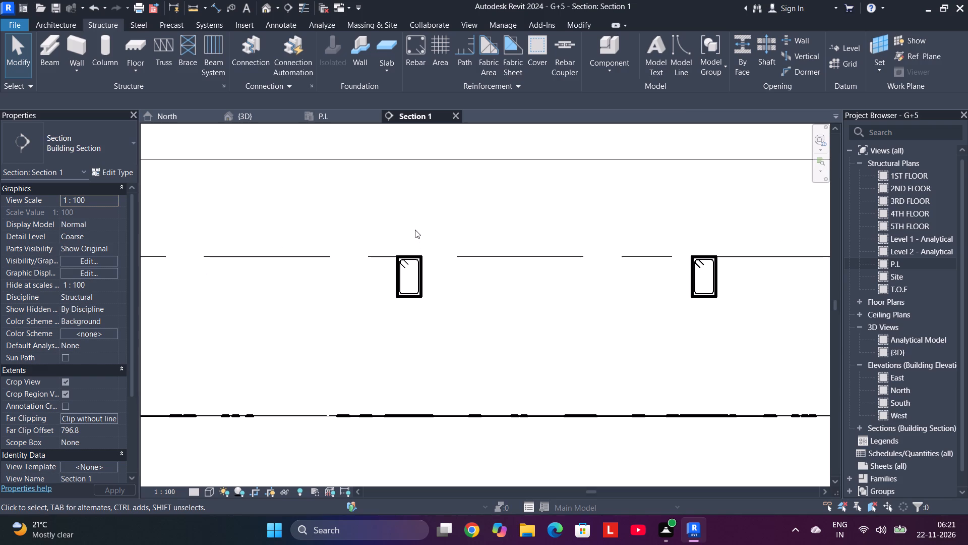
middle_drag(415, 230, 401, 200)
click(416, 62)
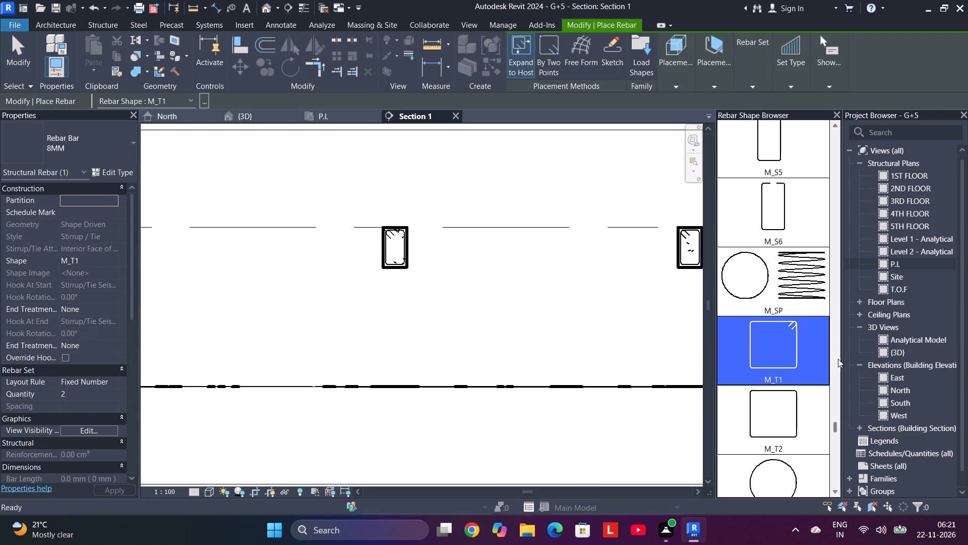
drag(838, 427, 841, 127)
click(813, 156)
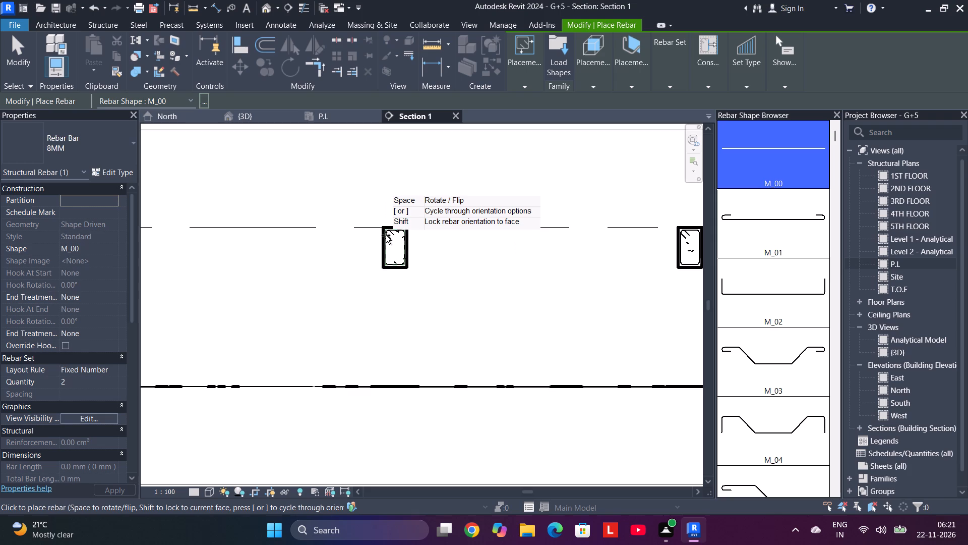
scroll(386, 235, up, 11)
scroll(388, 235, down, 16)
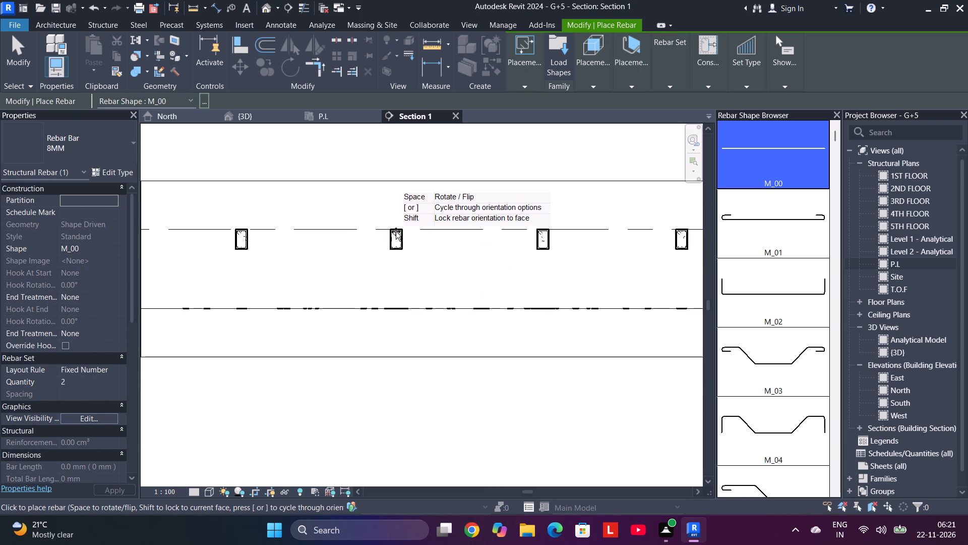
scroll(396, 230, up, 10)
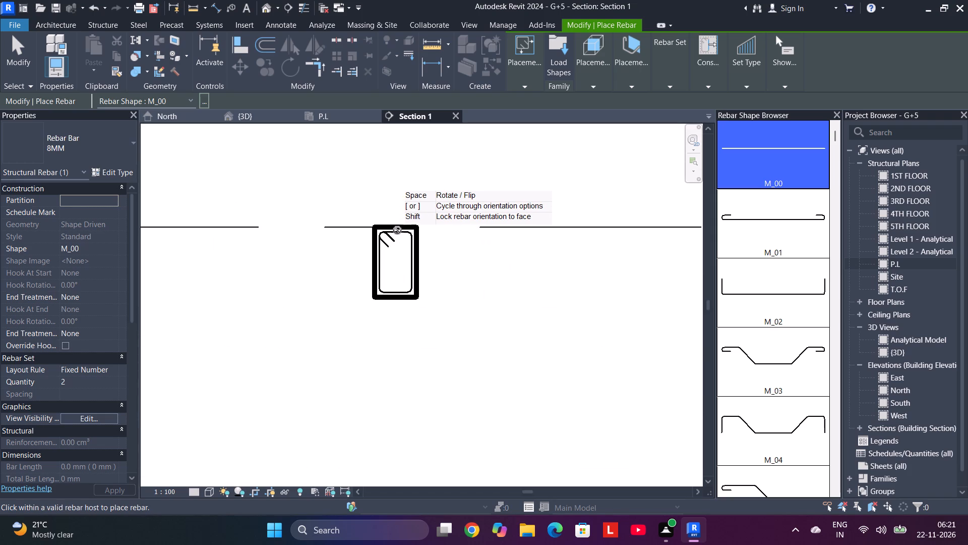
scroll(393, 236, up, 5)
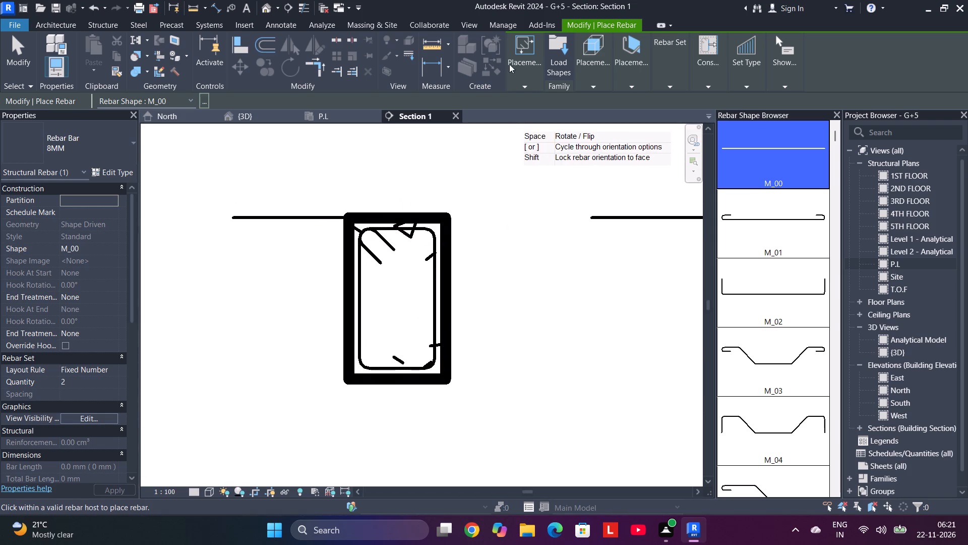
click(631, 59)
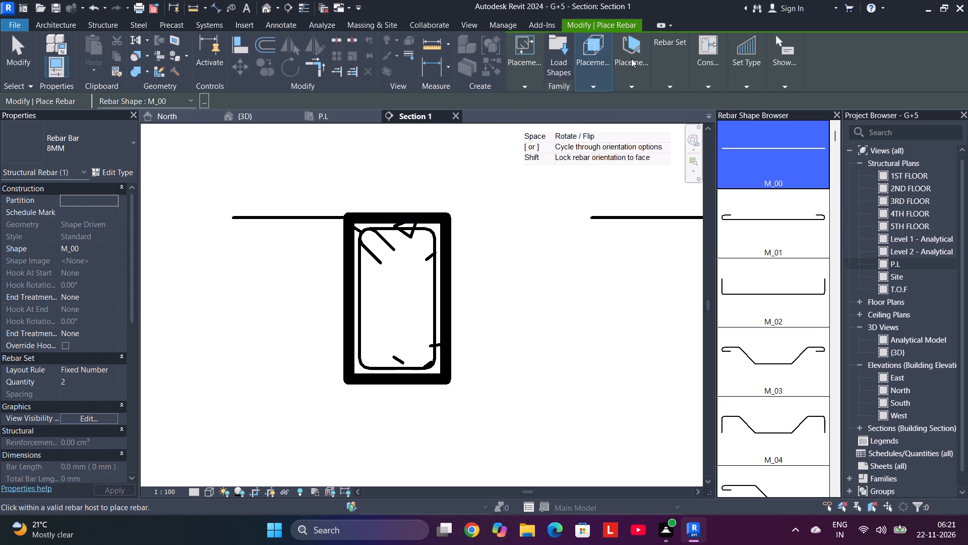
click(708, 112)
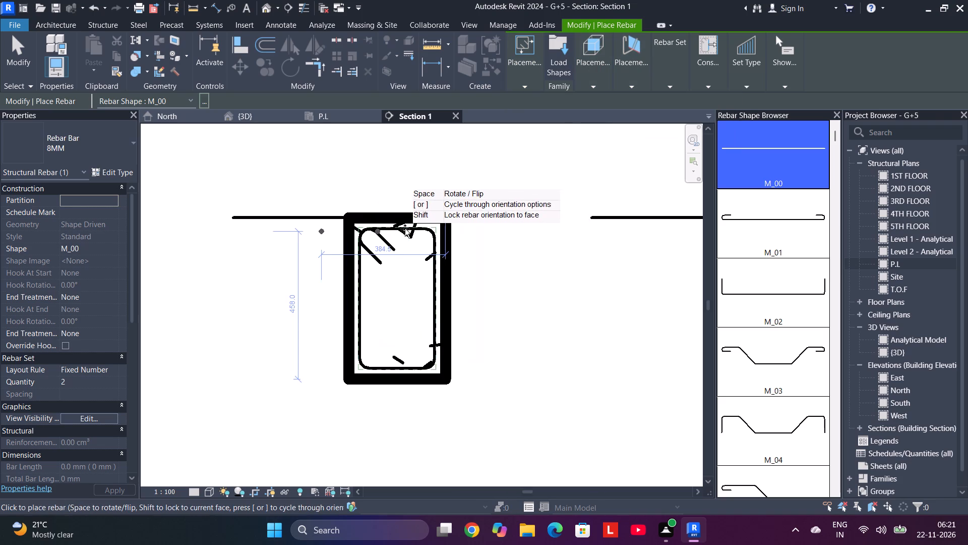
click(76, 148)
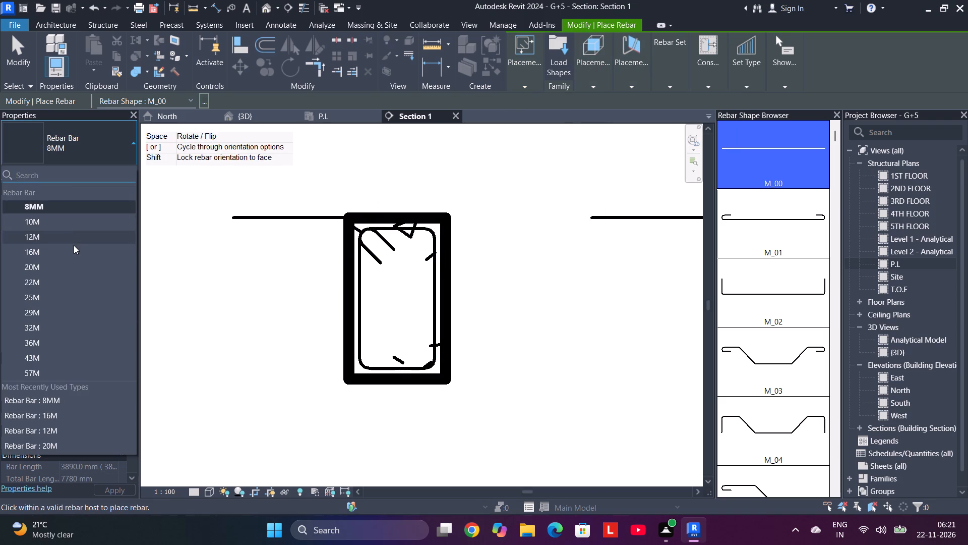
click(74, 249)
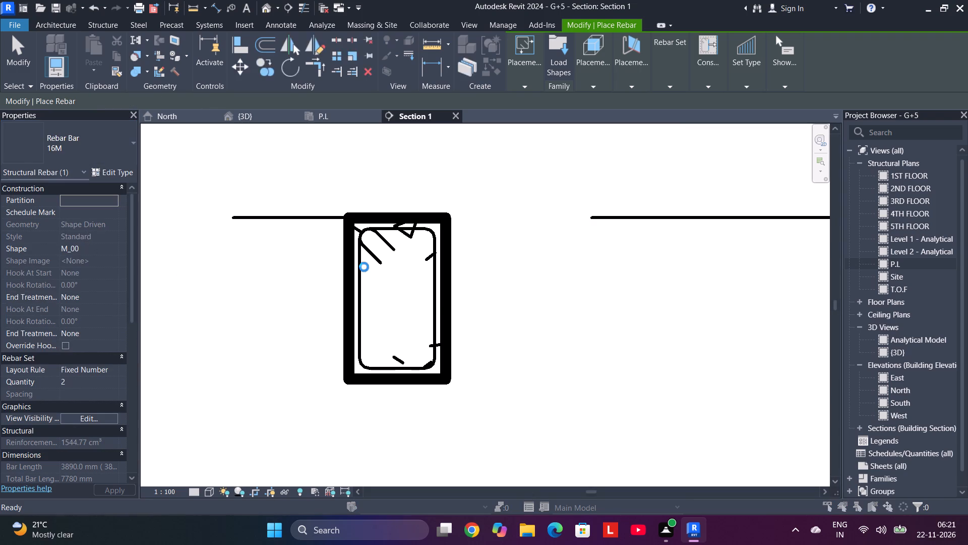
click(581, 155)
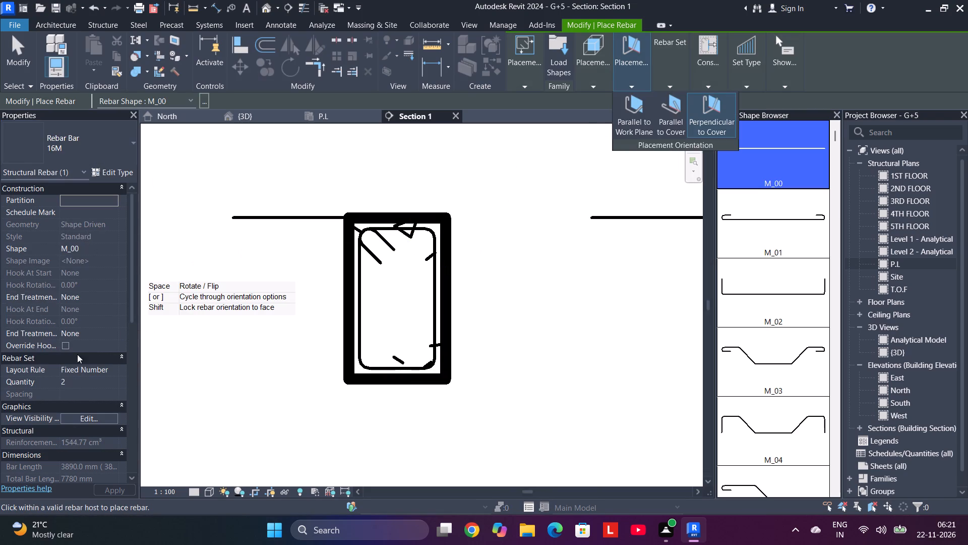
click(81, 384)
drag(81, 384, 58, 384)
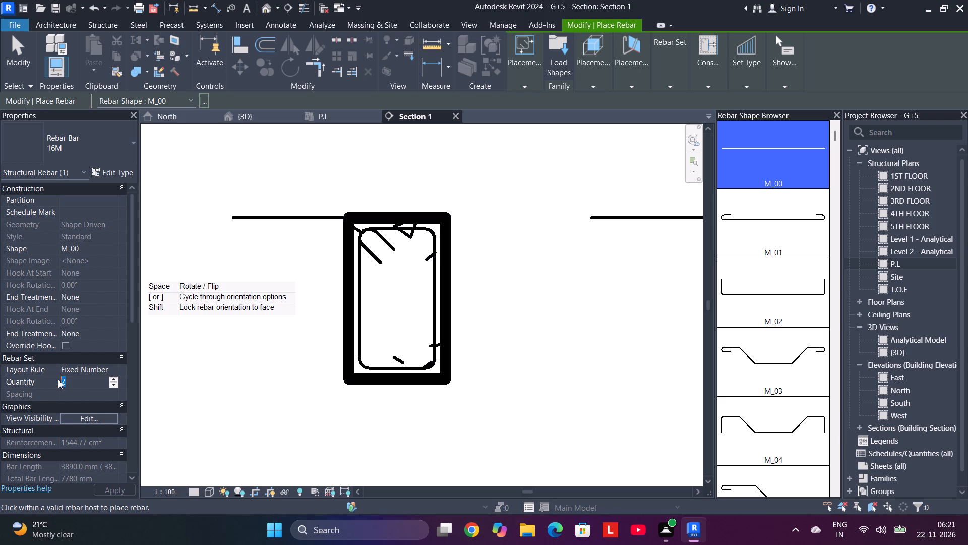
key(3)
key(Return)
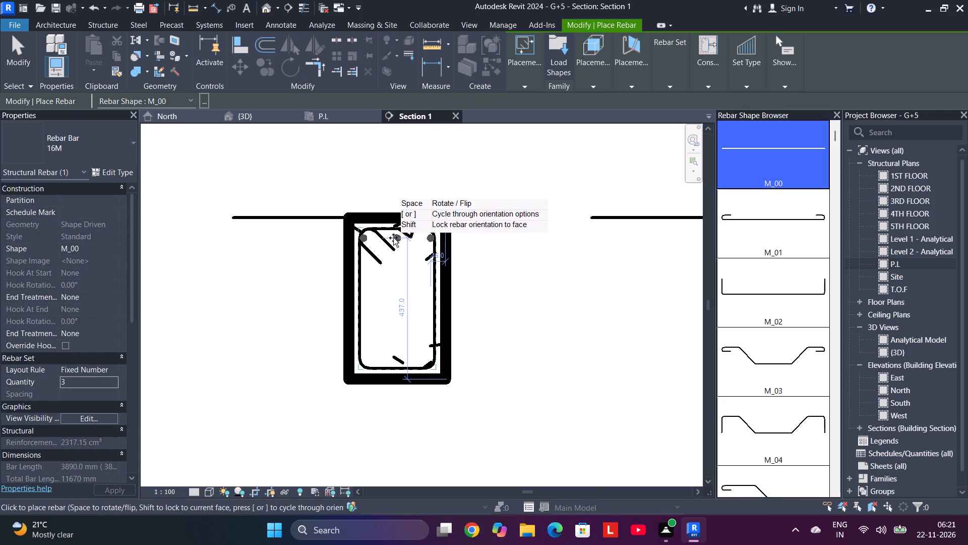
click(393, 237)
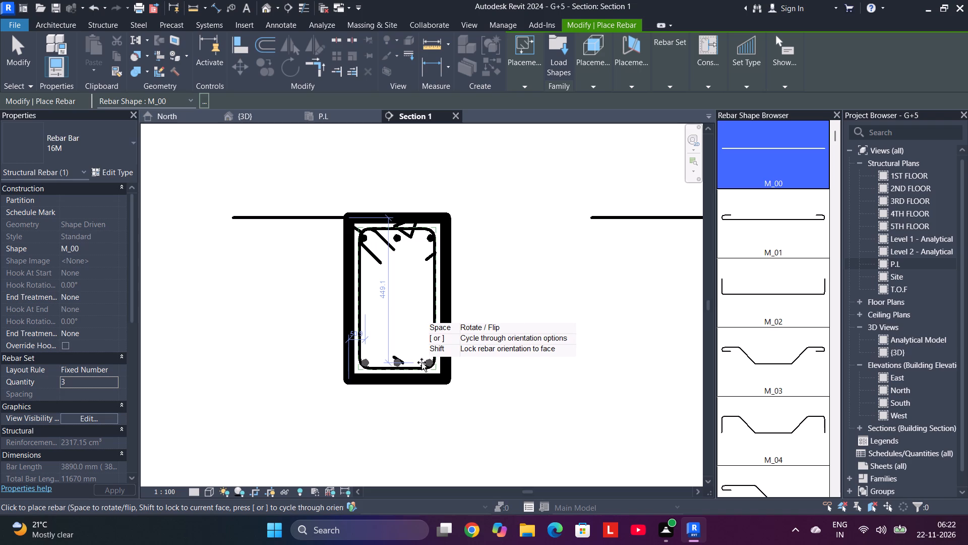
Place a matching row of three 16M M_00 bars along the bottom of the second beam's stirrup and end rebar placement.
click(421, 362)
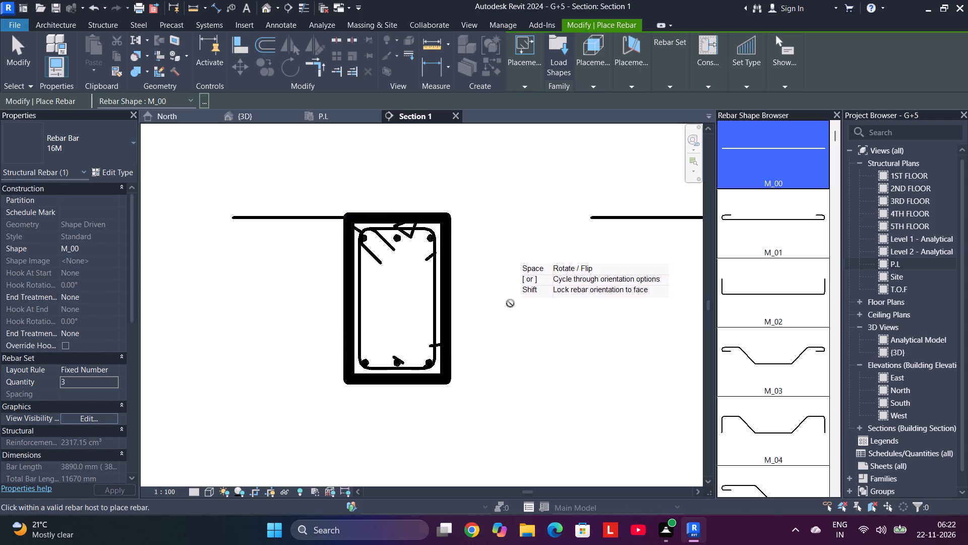
key(Escape)
Pull both end bars of the second beam's top 16M row slightly inward from the stirrup's corners.
scroll(428, 237, up, 5)
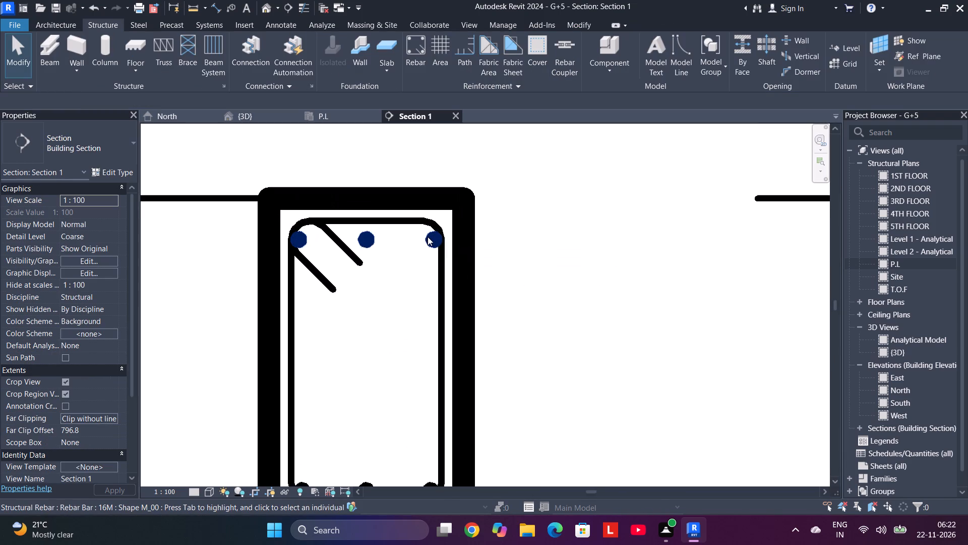
click(428, 238)
key(Up)
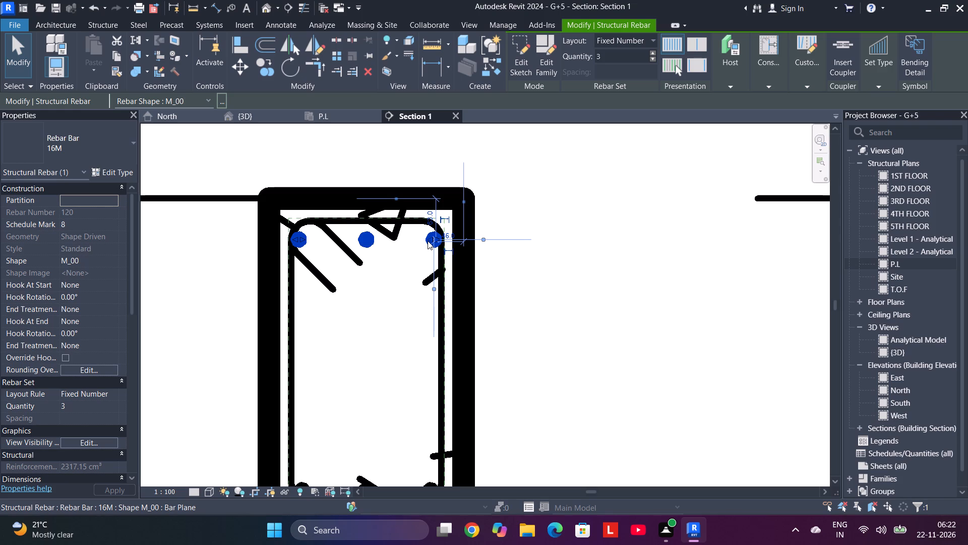
drag(431, 241, 422, 239)
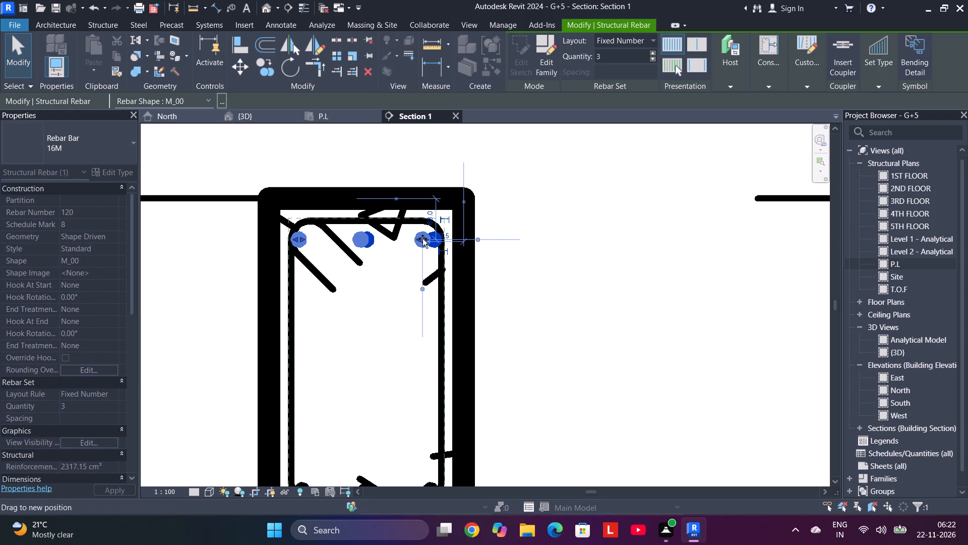
drag(422, 239, 425, 239)
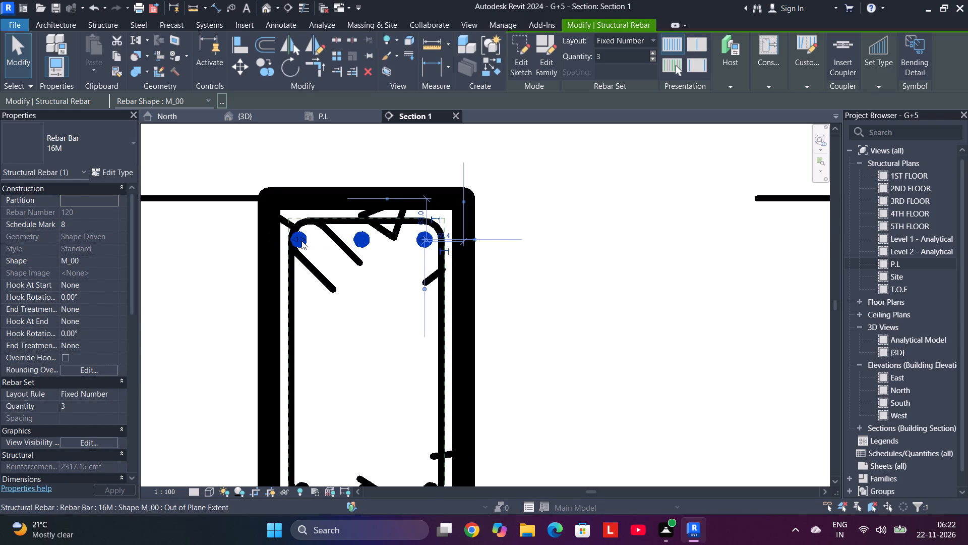
drag(301, 241, 308, 242)
scroll(311, 245, down, 4)
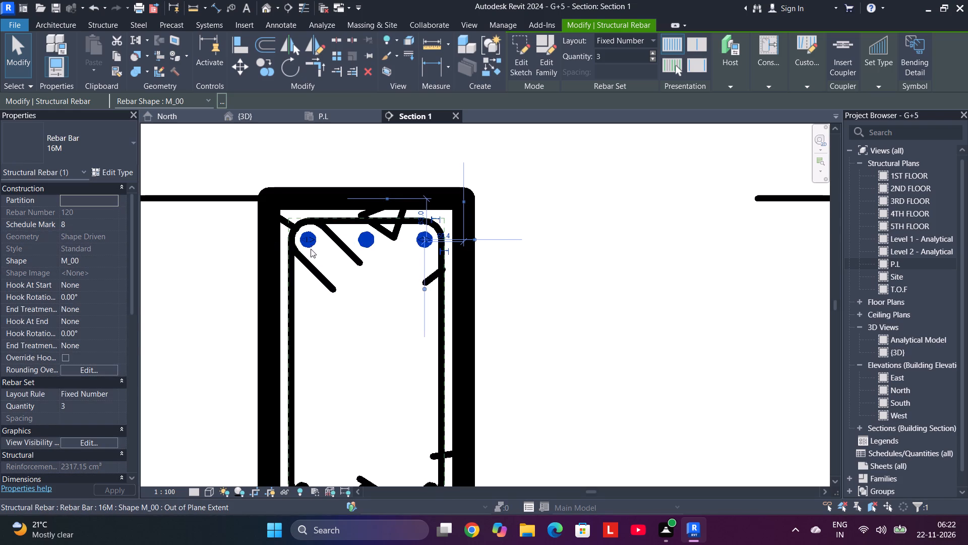
Pull both end bars of the second beam's bottom 16M row slightly inward and nudge the row up one increment.
scroll(311, 249, down, 2)
middle_drag(320, 291, 328, 225)
scroll(310, 288, up, 6)
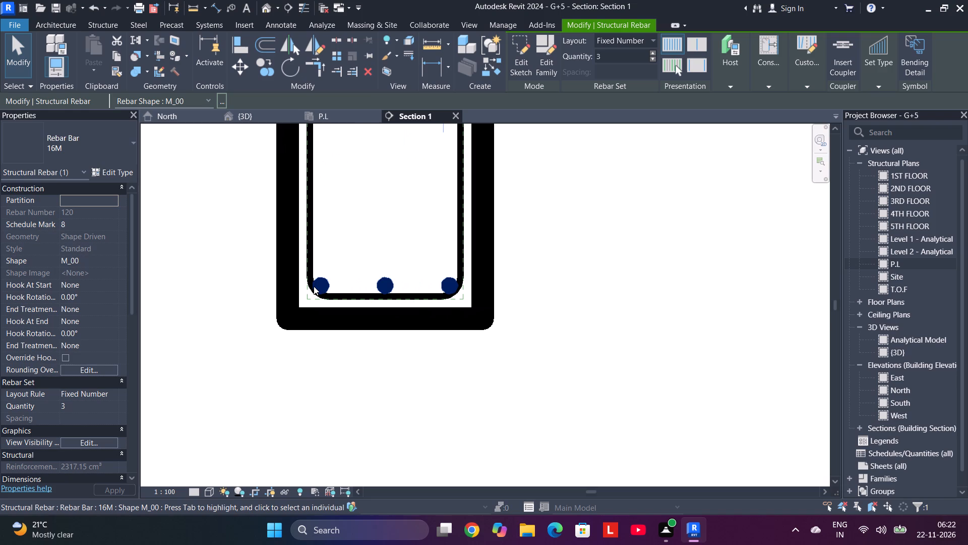
click(323, 283)
click(324, 285)
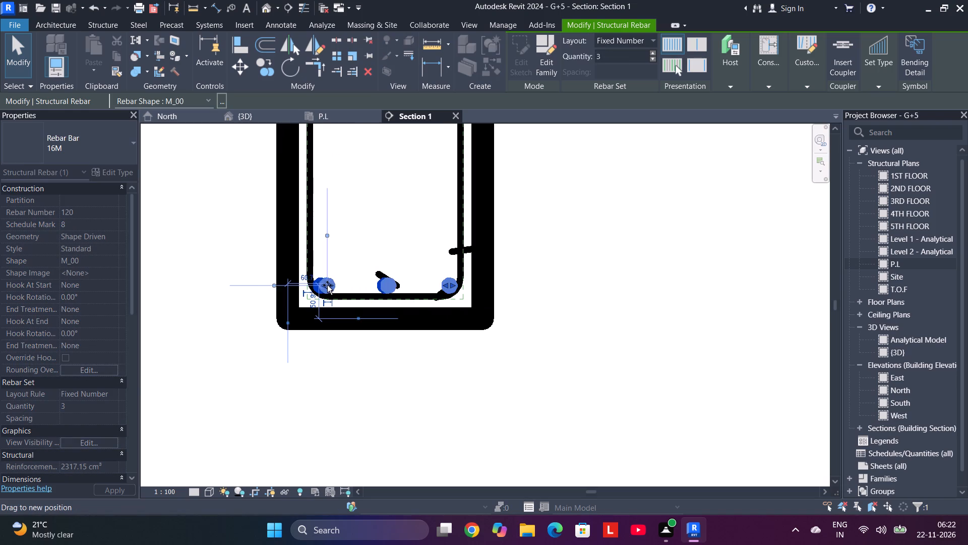
scroll(328, 285, down, 5)
click(328, 285)
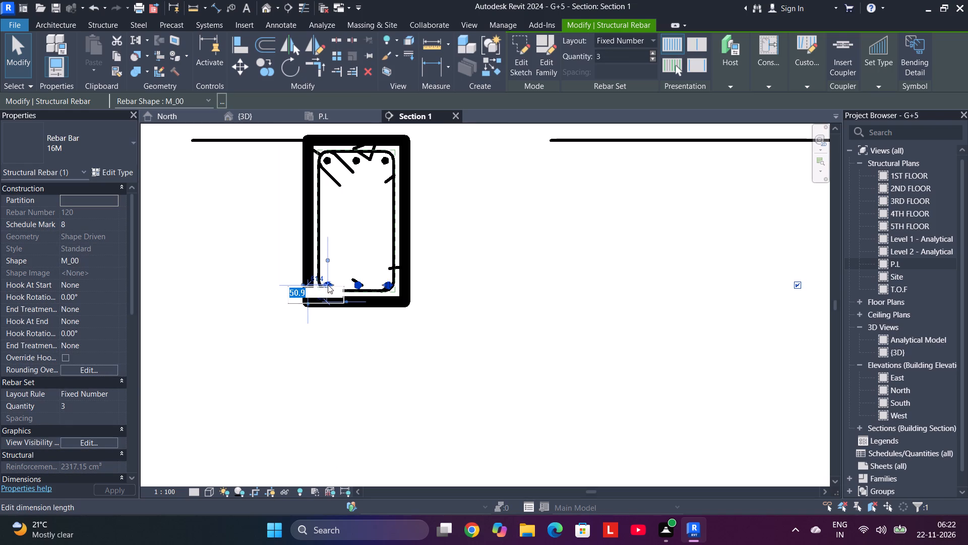
click(417, 289)
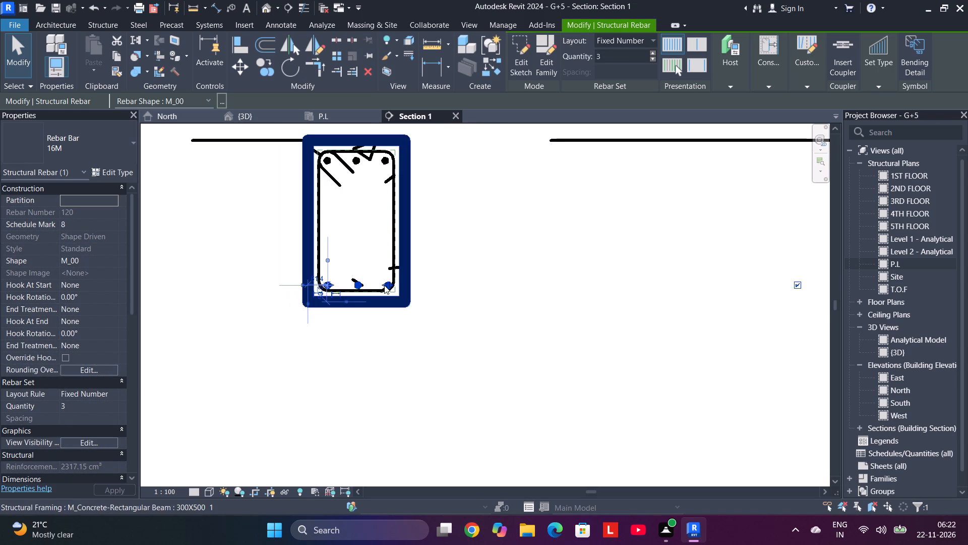
scroll(385, 285, up, 5)
click(387, 284)
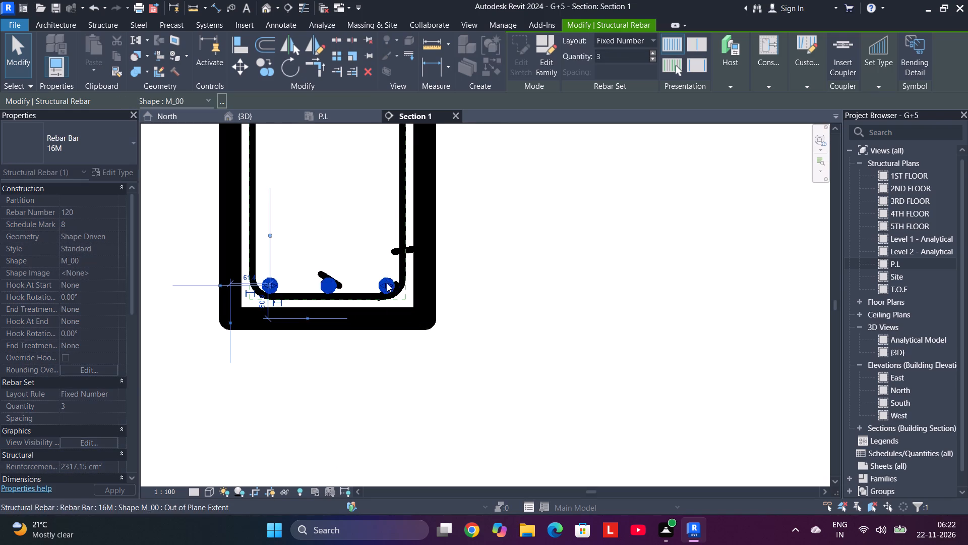
scroll(405, 286, down, 6)
key(Up)
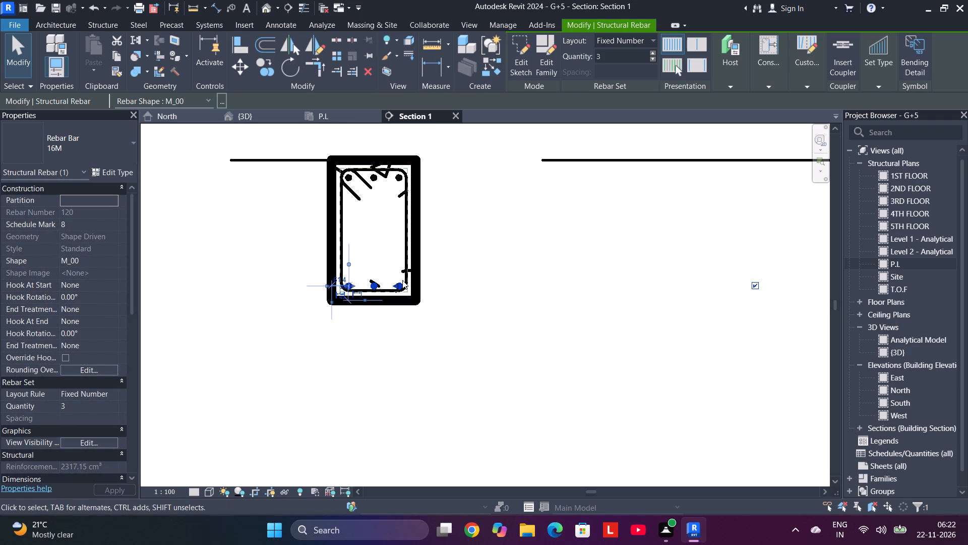
click(477, 230)
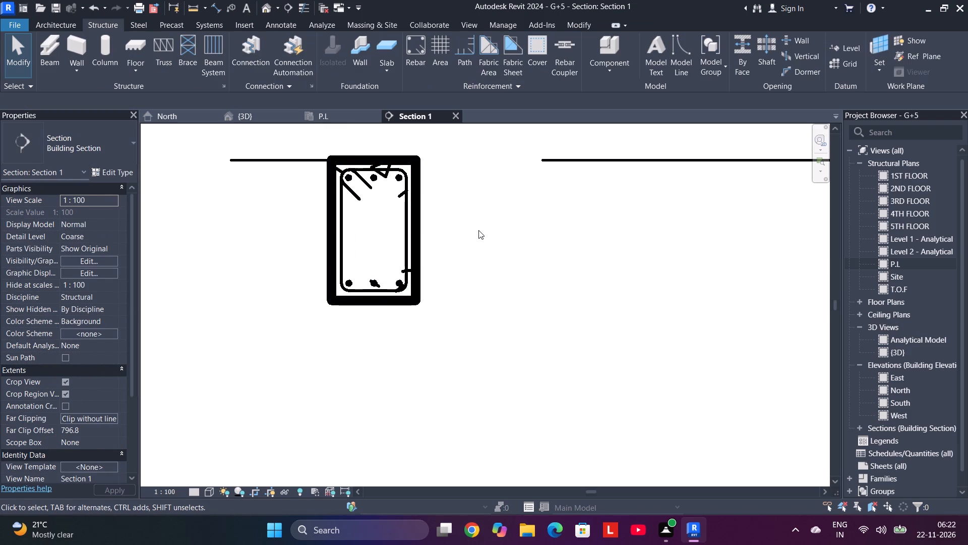
Set the second beam's 8MM M_T1 stirrup layout to Maximum Spacing at 200 mm.
middle_drag(471, 240, 410, 269)
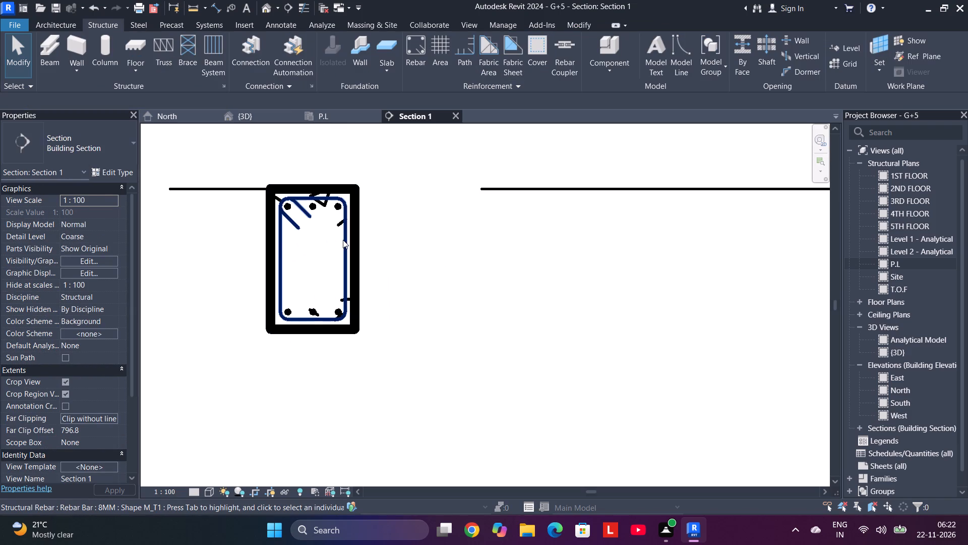
click(343, 240)
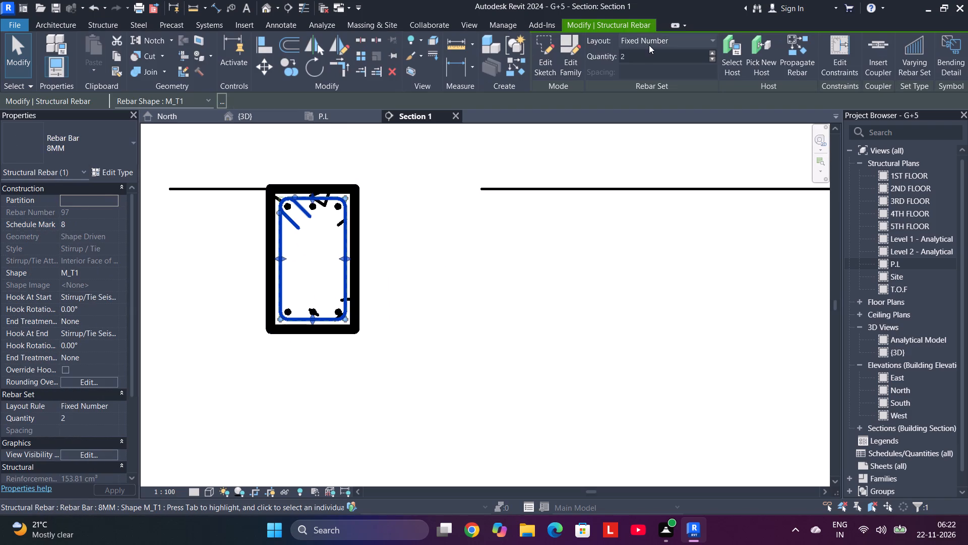
click(649, 45)
click(652, 78)
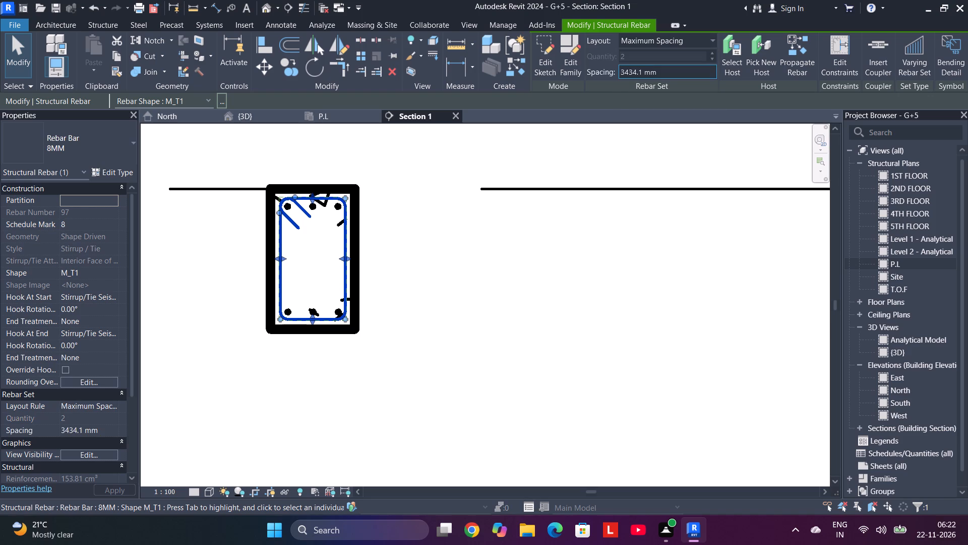
drag(674, 74, 585, 75)
text(200)
key(Return)
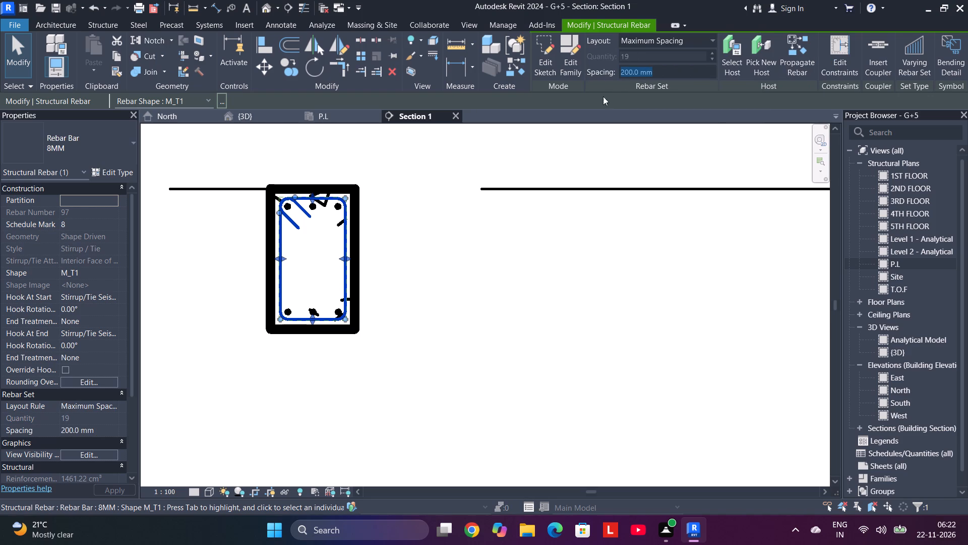
click(402, 233)
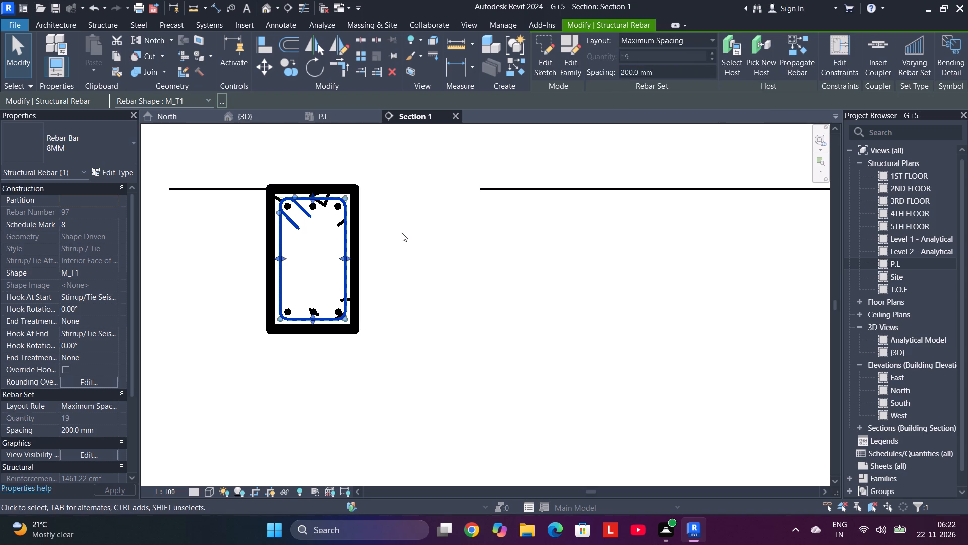
Set both the start and end hooks of the second beam's top 16M row to Standard - 90 deg.
scroll(351, 227, up, 2)
click(294, 203)
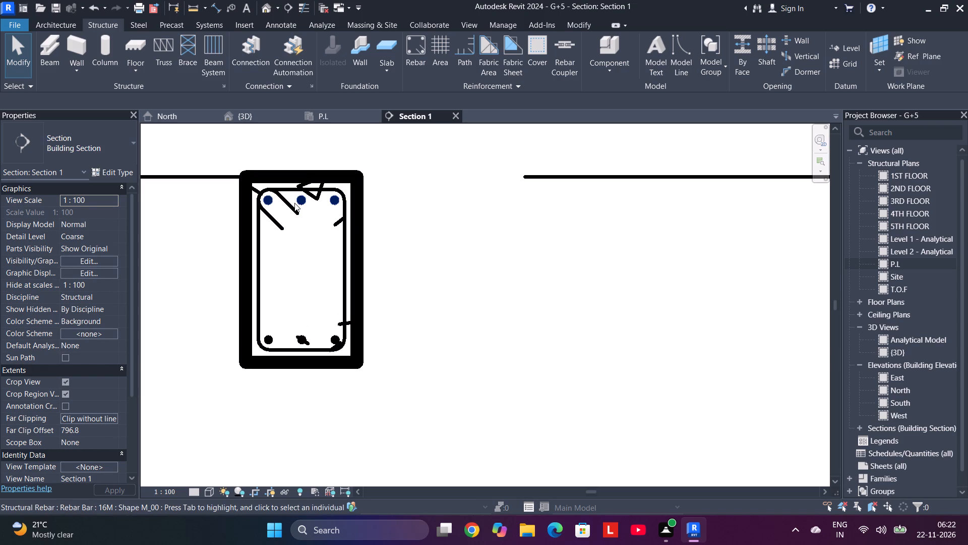
click(117, 284)
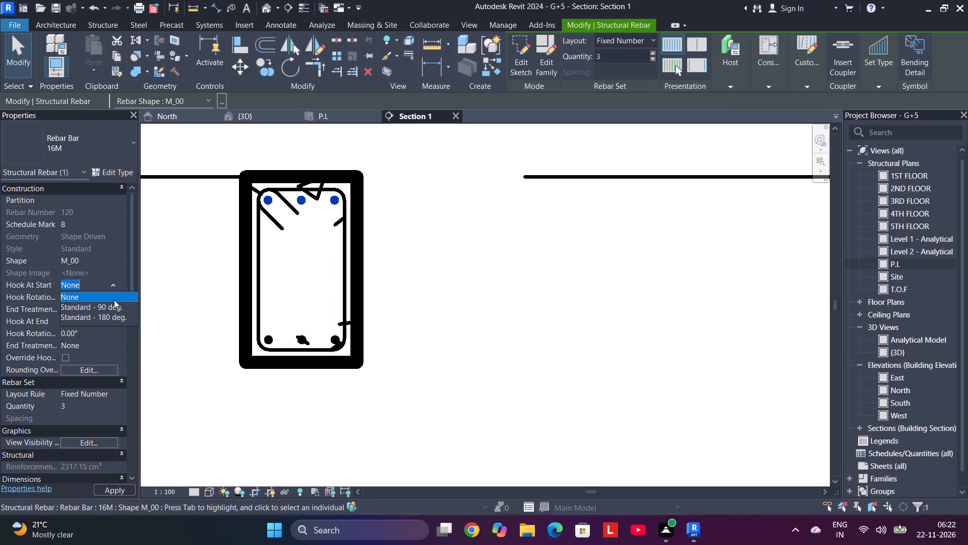
click(113, 304)
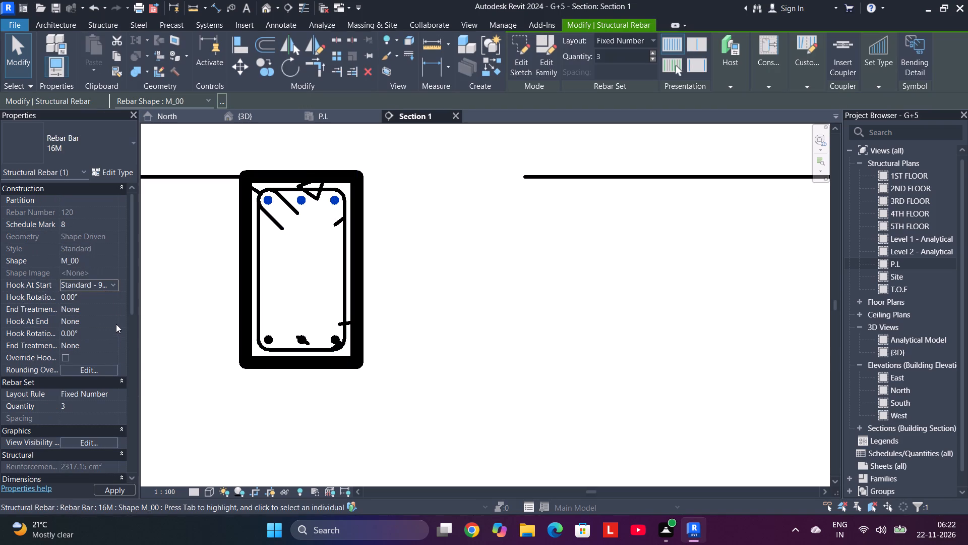
click(116, 321)
click(117, 342)
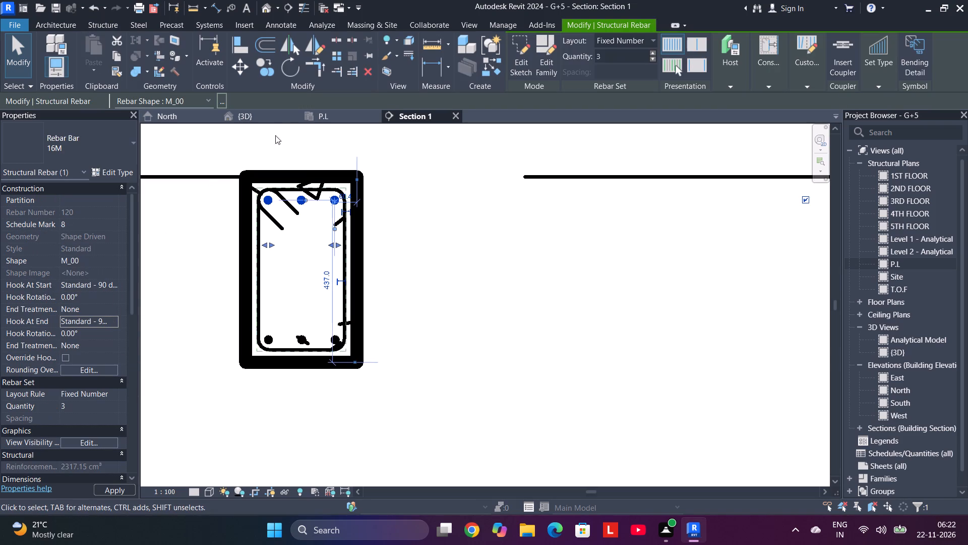
Examine the hooked top bars at the beam-column joint in the 3D view and the beam in the P.L plan.
click(276, 116)
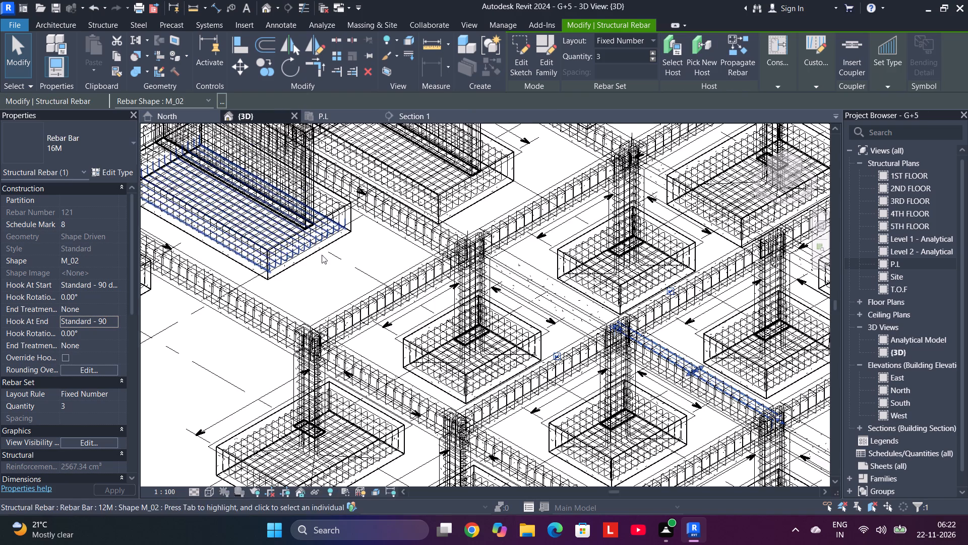
scroll(322, 256, down, 7)
scroll(473, 310, up, 6)
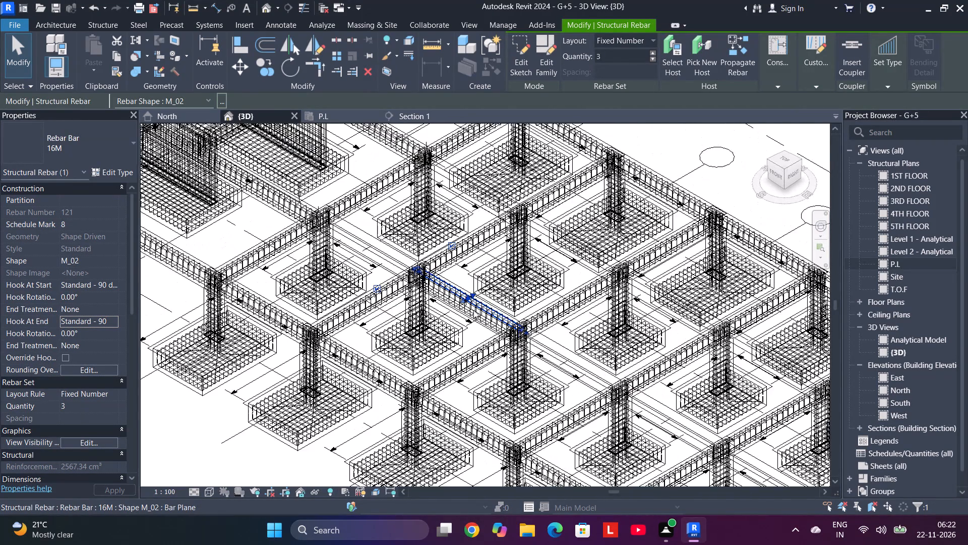
scroll(473, 308, up, 5)
scroll(433, 272, up, 1)
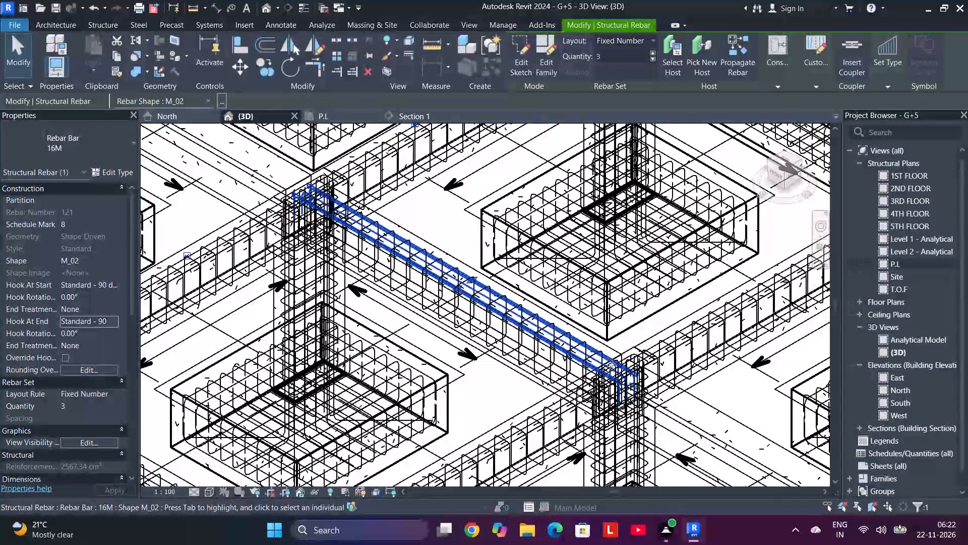
scroll(613, 366, up, 1)
middle_drag(613, 366, 523, 326)
scroll(525, 375, up, 3)
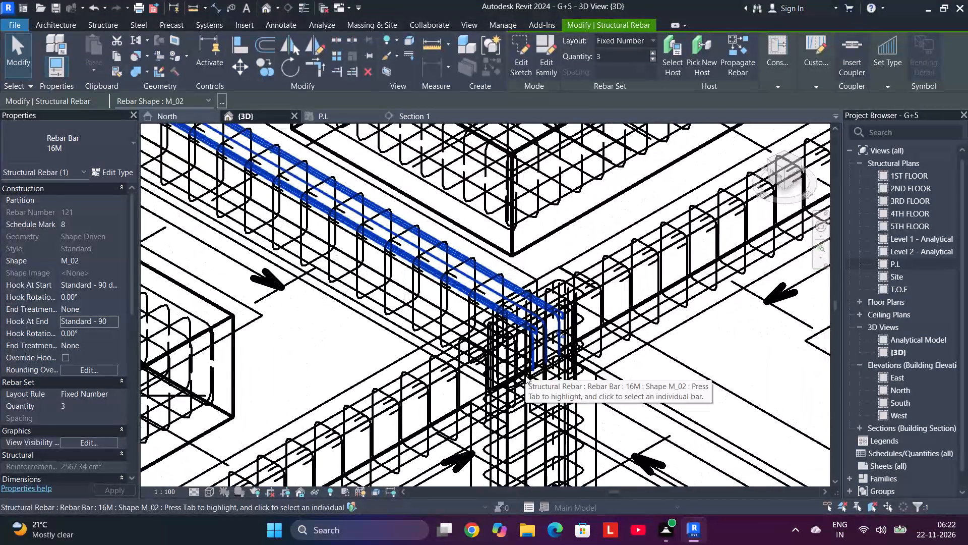
scroll(525, 375, down, 2)
scroll(541, 343, up, 5)
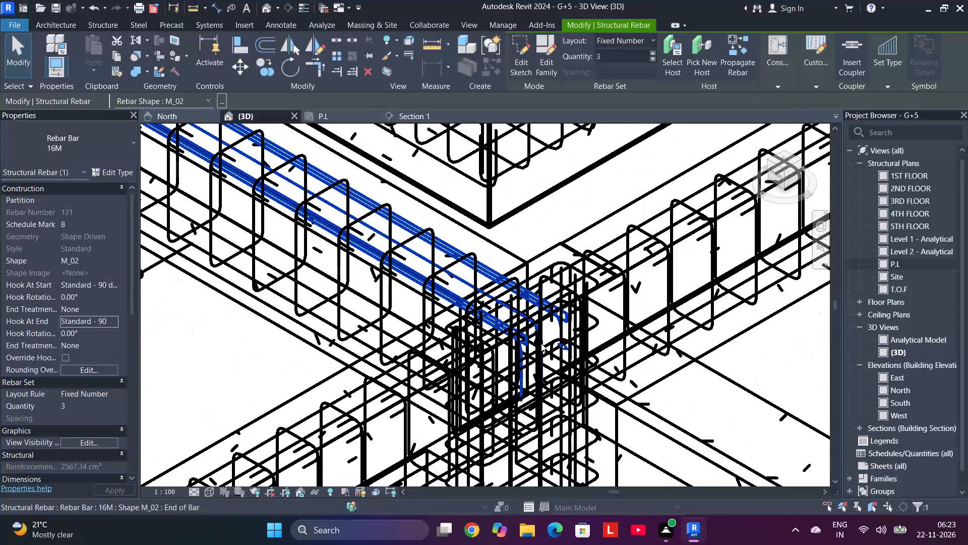
click(332, 120)
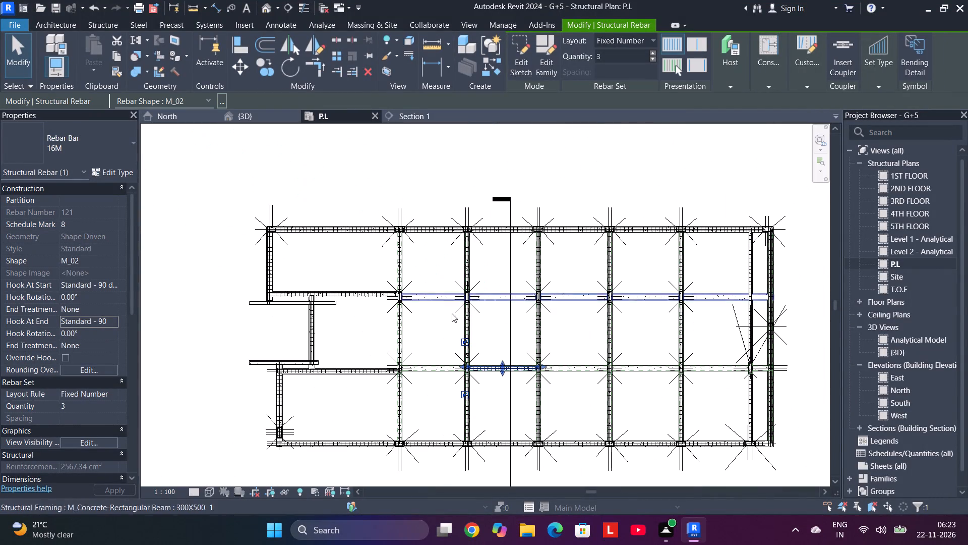
scroll(499, 357, up, 6)
middle_drag(497, 351, 502, 249)
scroll(463, 281, up, 6)
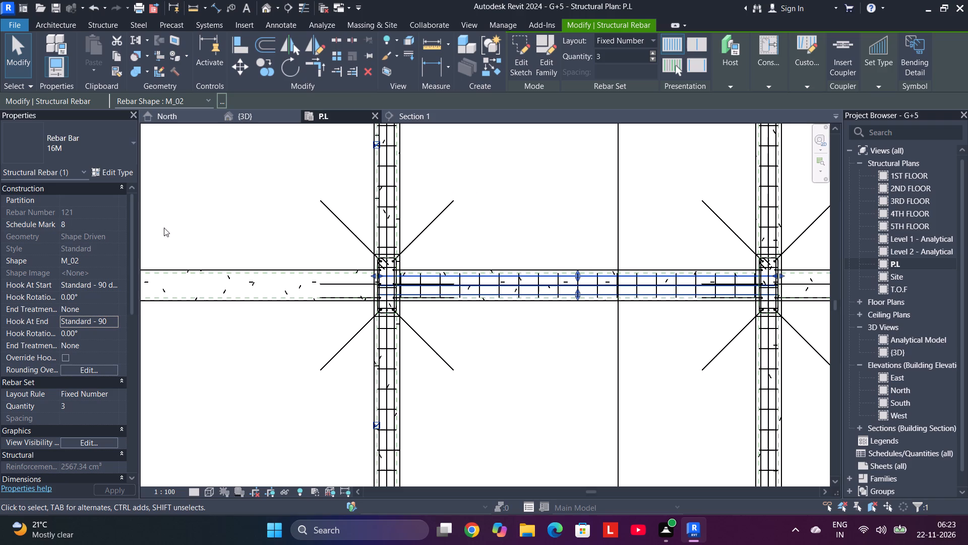
click(274, 191)
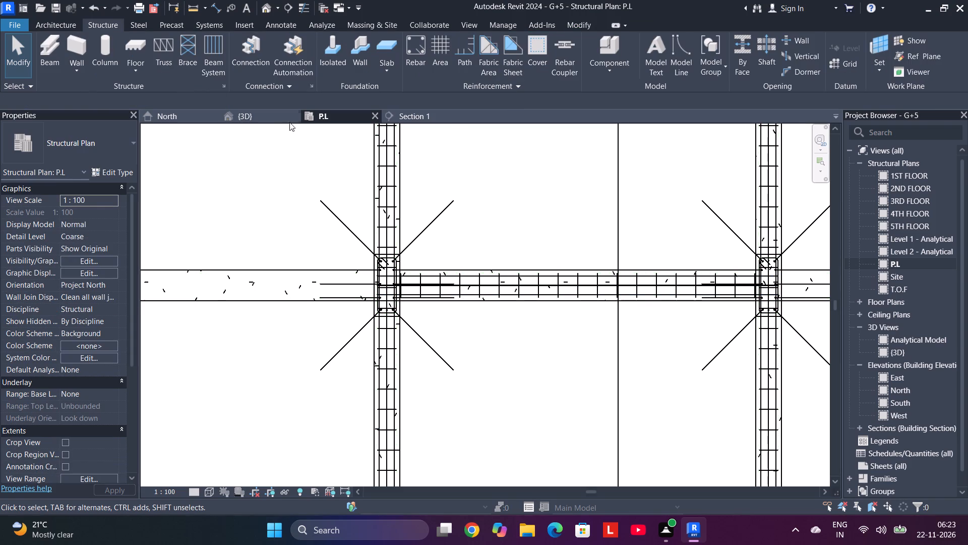
Set both the start and end hooks of the second beam's bottom 16M row to Standard - 90 deg.
click(396, 115)
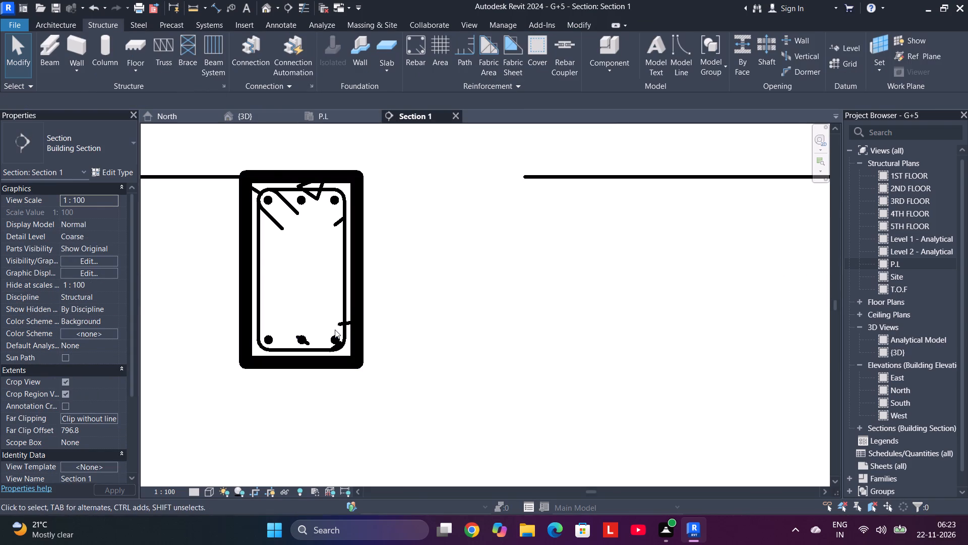
click(333, 335)
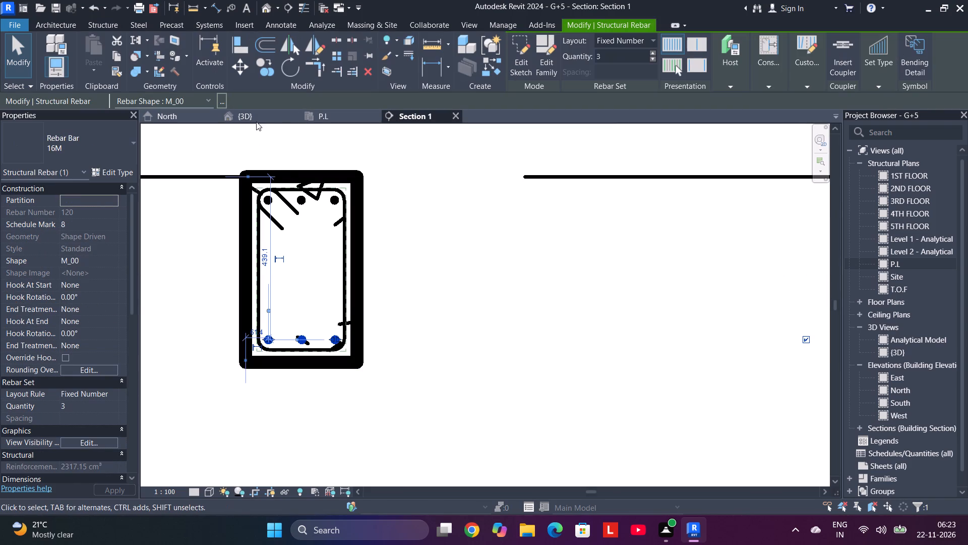
click(258, 114)
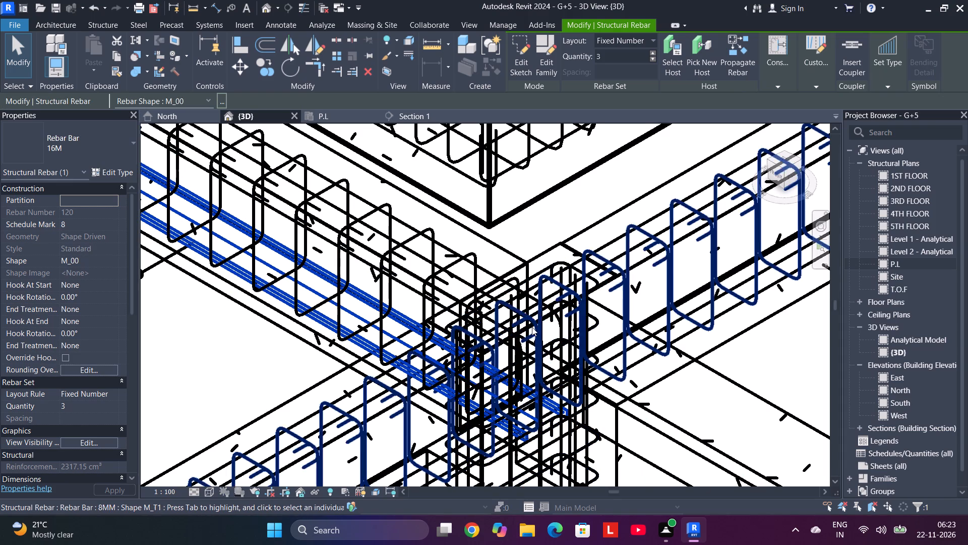
click(107, 286)
click(114, 283)
click(117, 308)
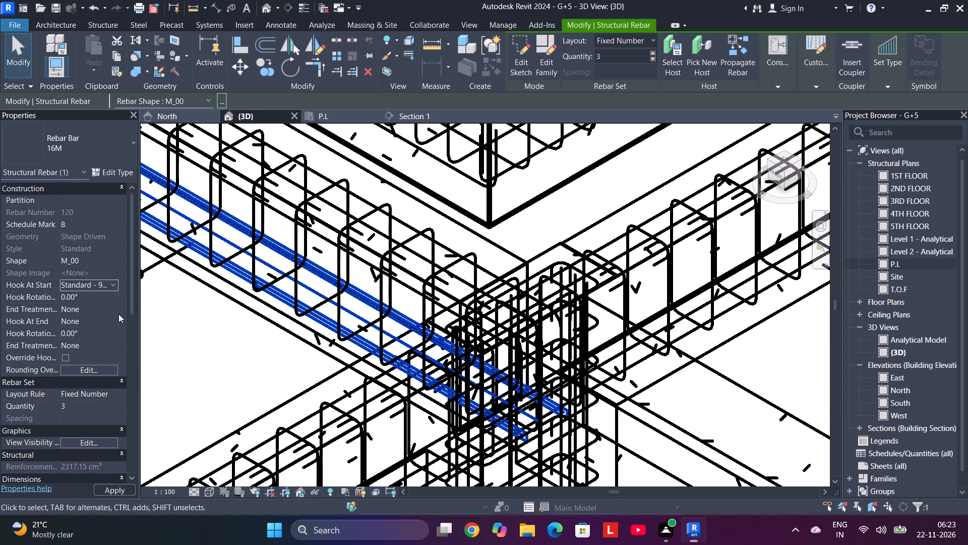
click(115, 327)
click(117, 322)
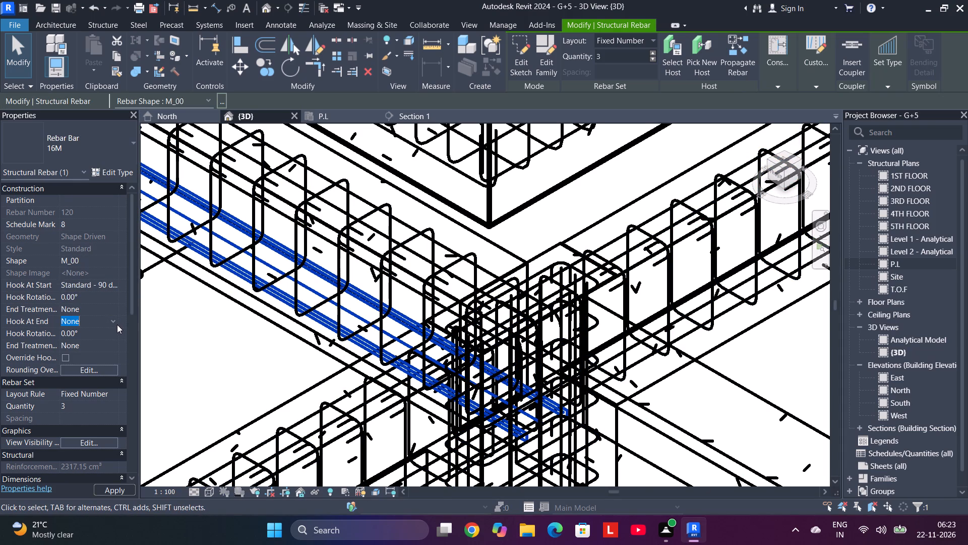
click(113, 319)
click(112, 346)
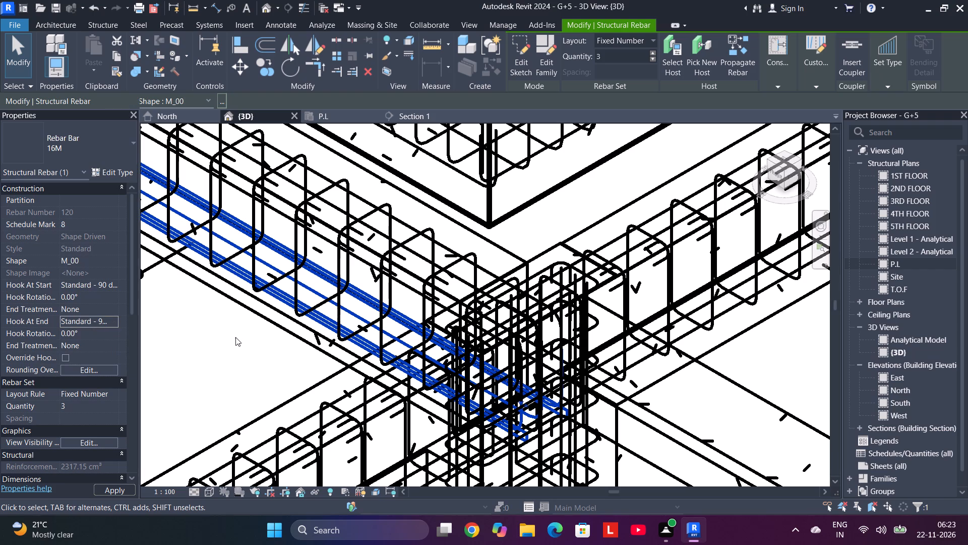
click(233, 338)
Stretch the second beam's 8MM M_T1 stirrup set past its column into the adjacent bay in the 3D view.
scroll(233, 322, down, 6)
scroll(235, 315, up, 7)
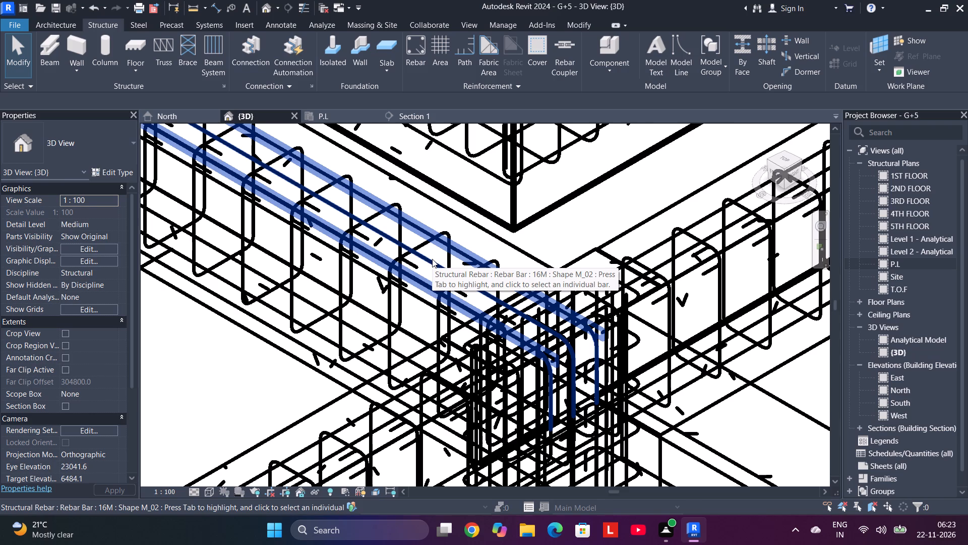
scroll(432, 259, down, 13)
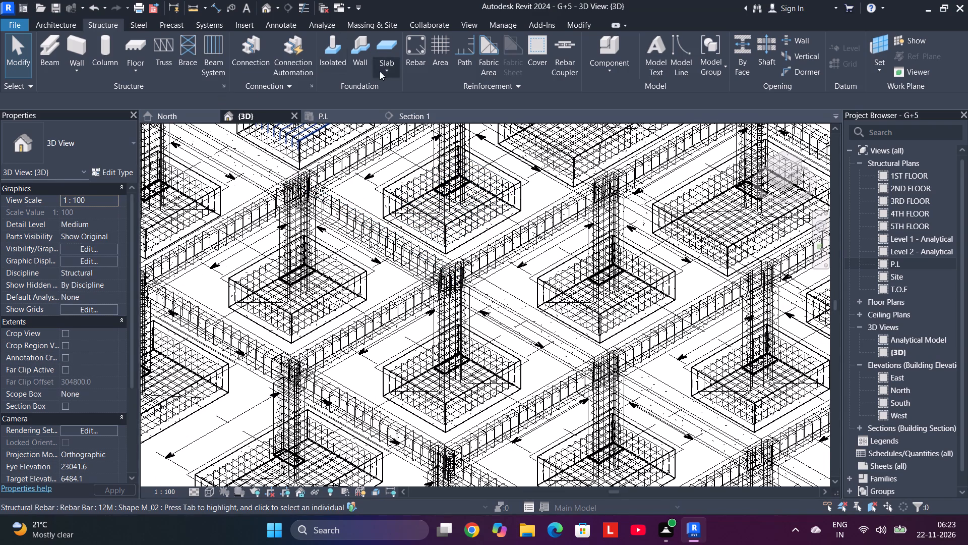
click(341, 216)
scroll(386, 273, down, 4)
scroll(269, 214, up, 5)
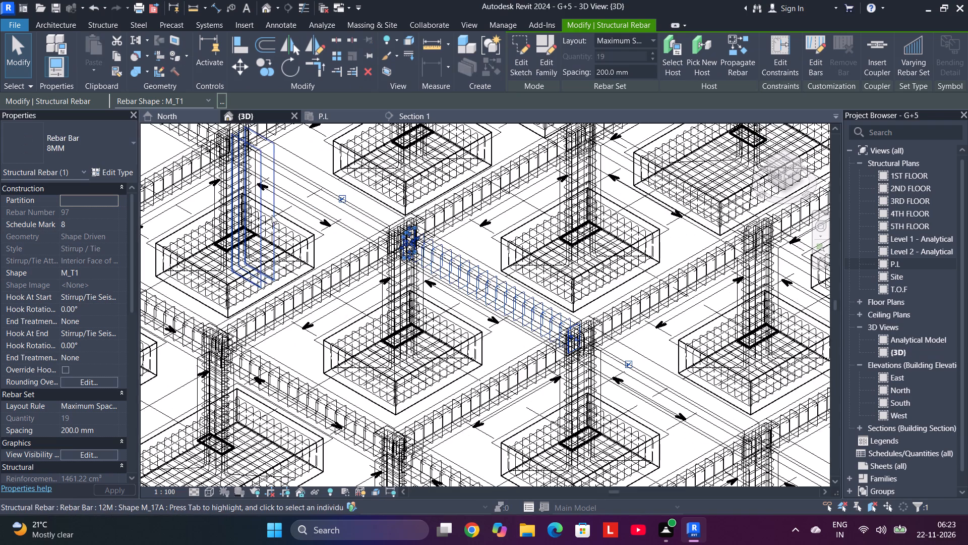
scroll(330, 225, up, 6)
middle_drag(348, 223, 343, 279)
scroll(345, 273, down, 3)
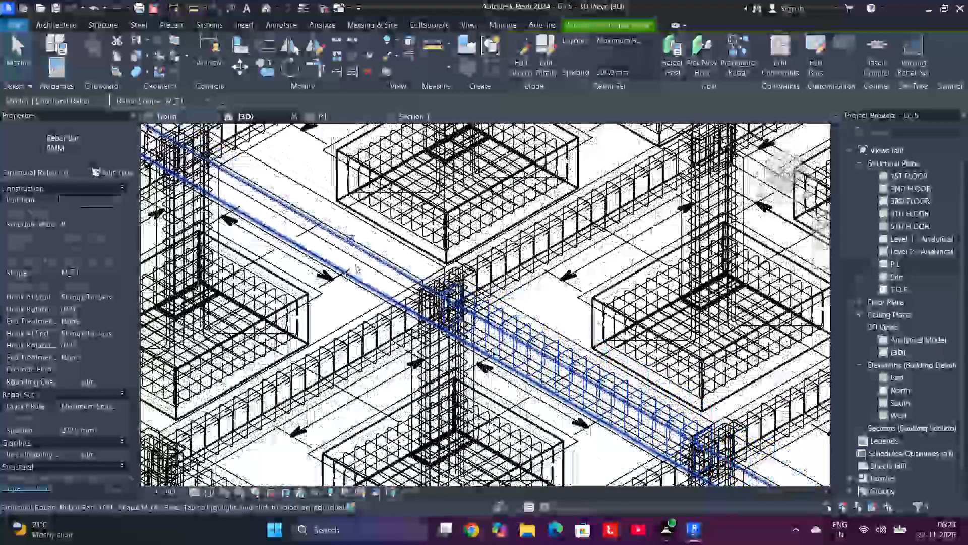
scroll(450, 304, up, 6)
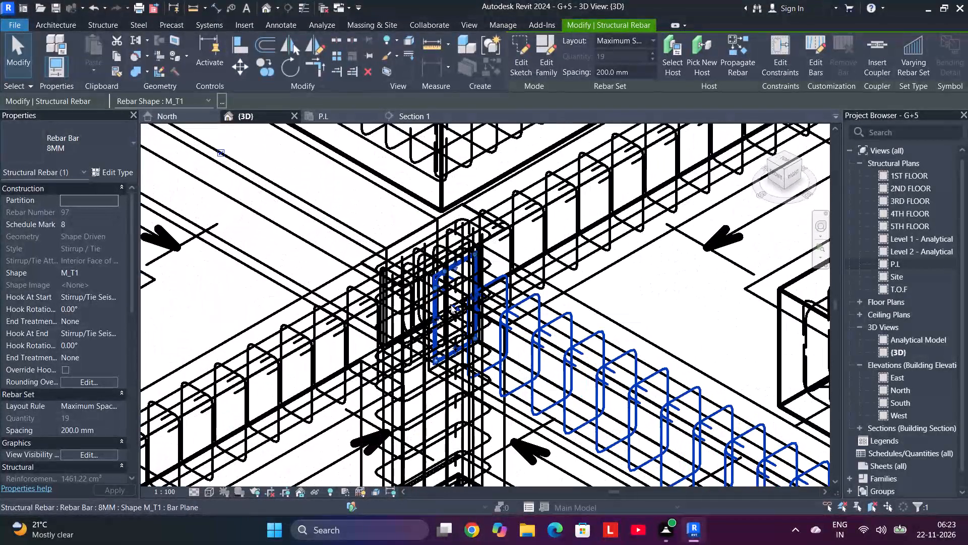
drag(456, 306, 267, 196)
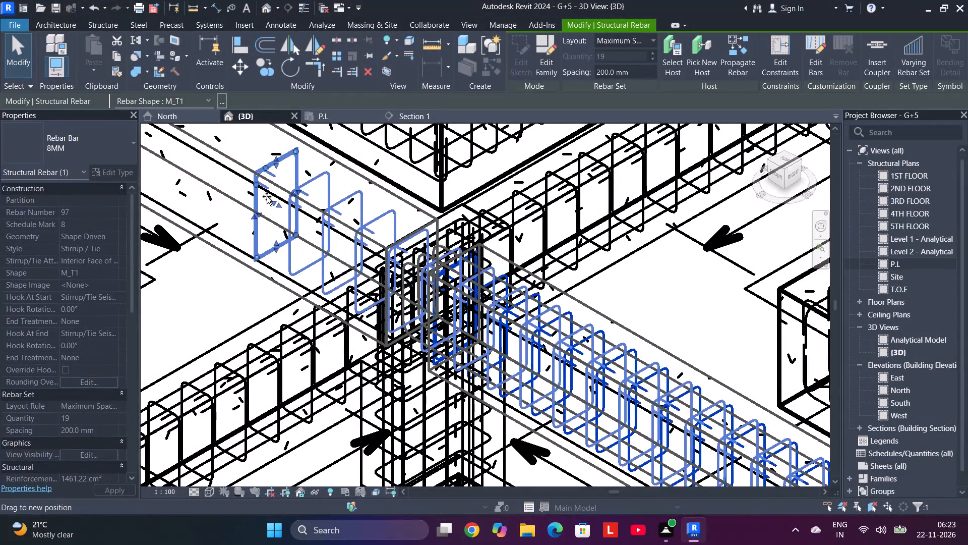
drag(267, 196, 265, 196)
Extend the 8MM stirrup set along the rest of the adjacent bay until it reaches inside the next column.
scroll(265, 196, up, 1)
middle_drag(265, 196, 470, 381)
scroll(470, 381, down, 2)
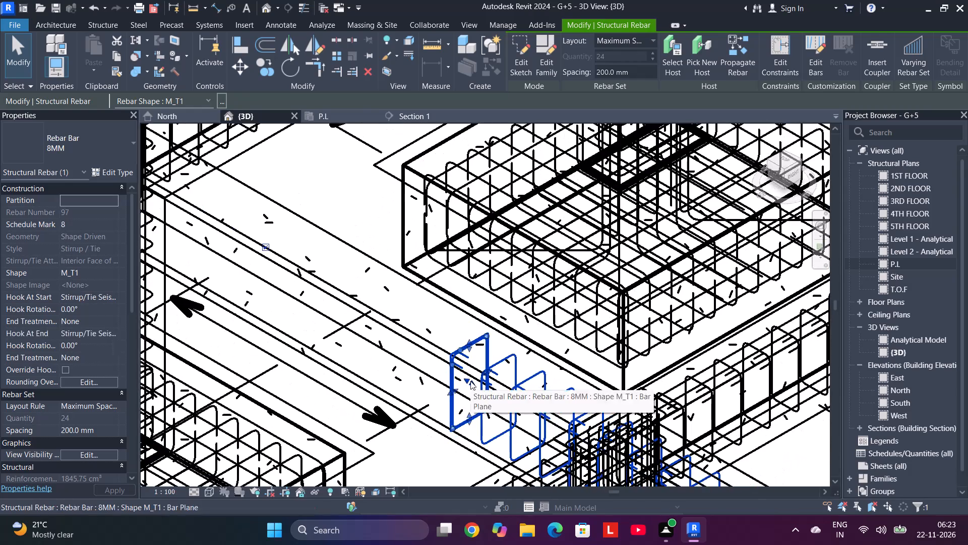
drag(470, 381, 175, 211)
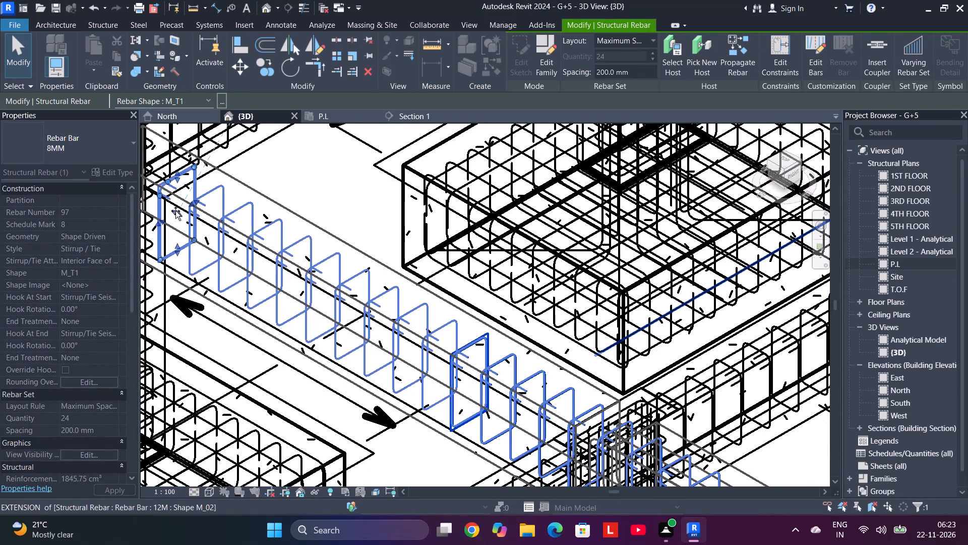
drag(175, 211, 178, 216)
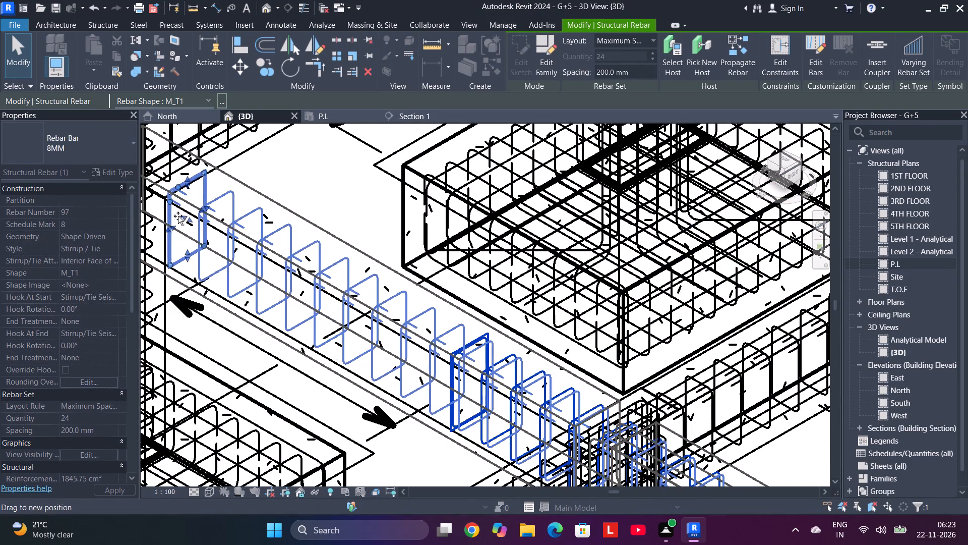
drag(178, 216, 170, 210)
middle_drag(172, 213, 312, 312)
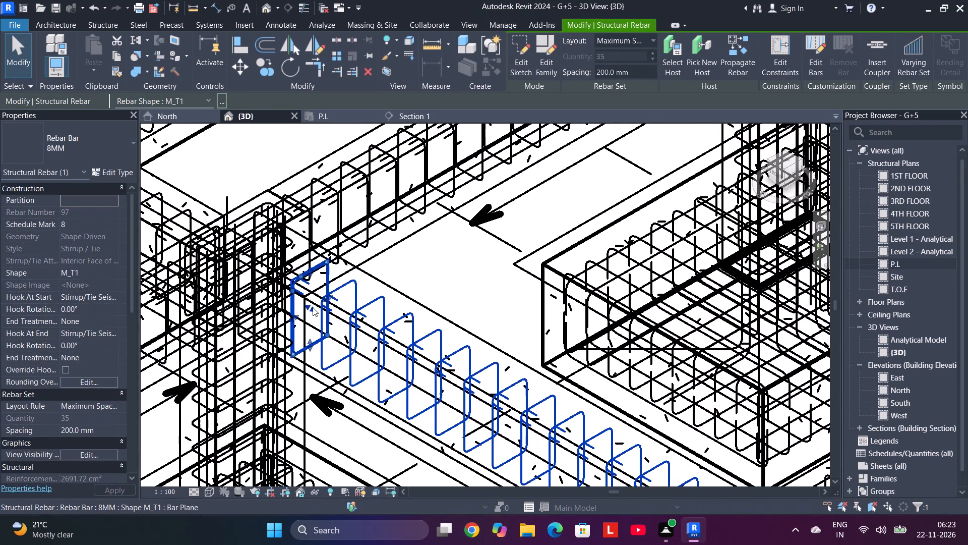
drag(311, 307, 262, 276)
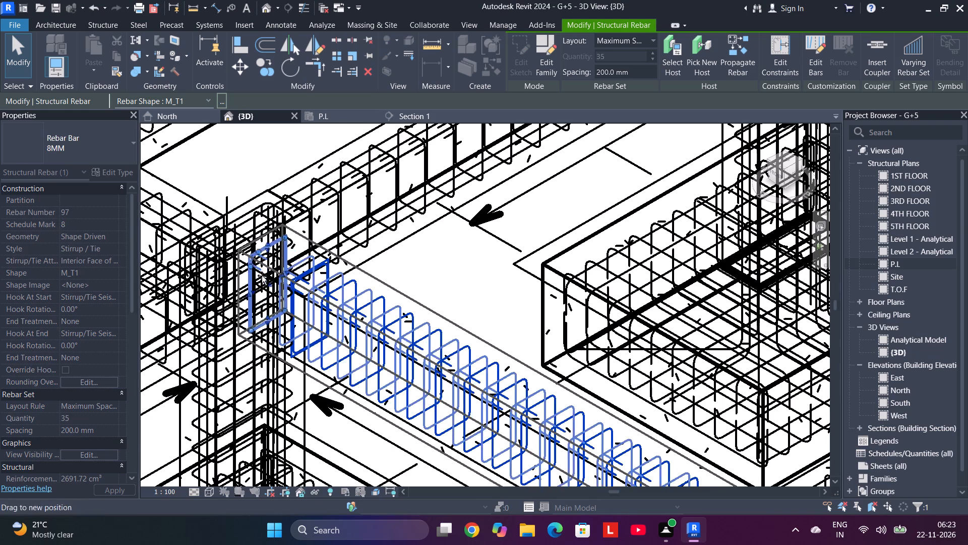
drag(262, 276, 264, 276)
scroll(418, 271, down, 1)
middle_drag(419, 272, 224, 105)
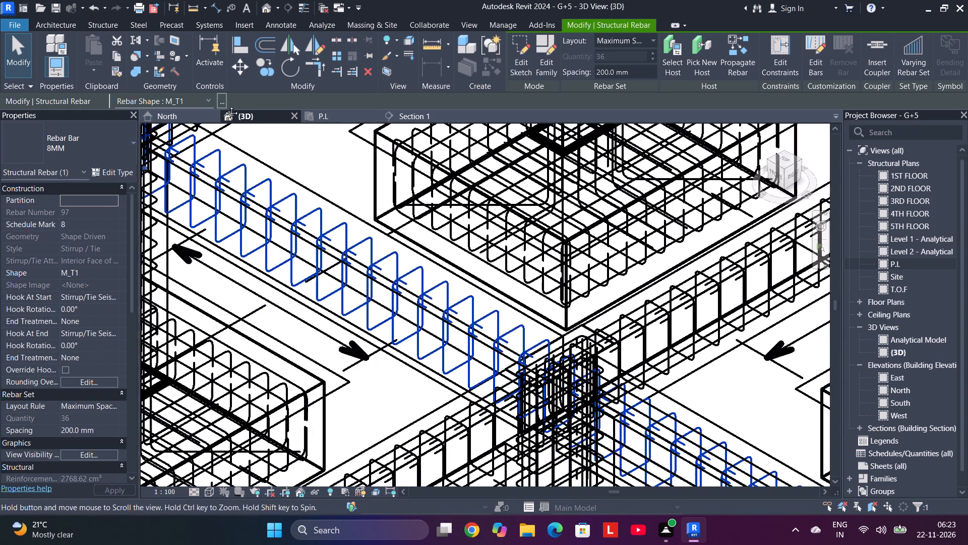
middle_drag(224, 105, 221, 103)
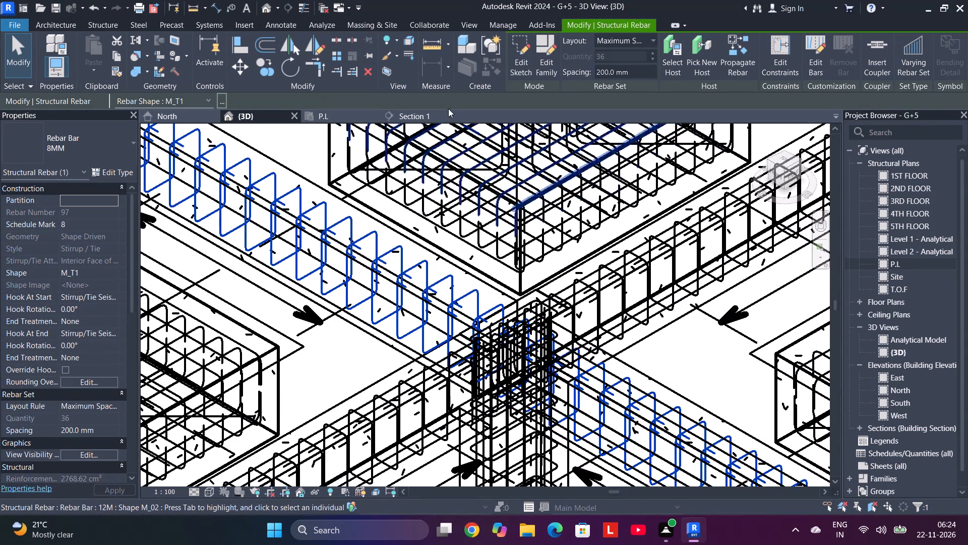
Stretch the start of the second beam's top 16M bars westward across the adjacent bay to the next column in the P.L plan.
click(405, 116)
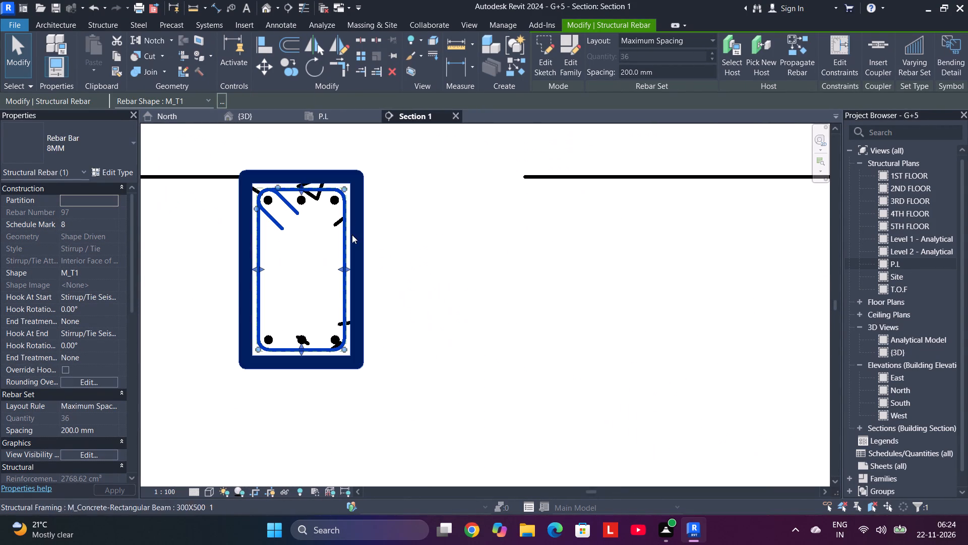
click(336, 202)
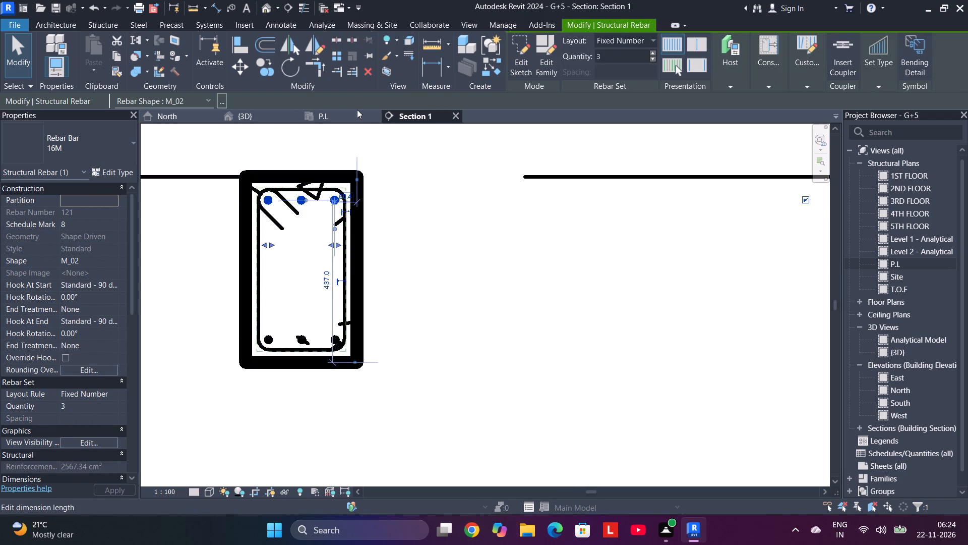
click(339, 111)
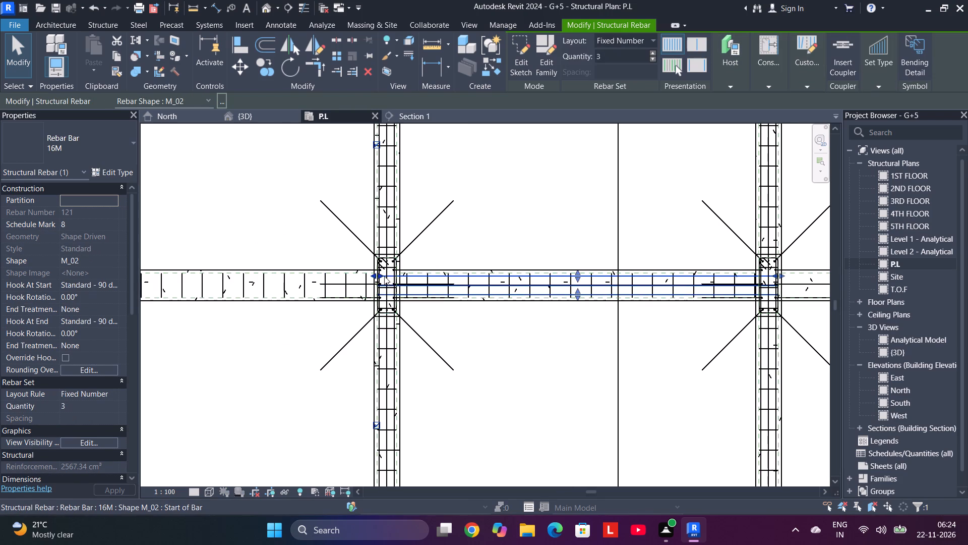
drag(382, 276, 238, 273)
middle_drag(267, 272, 569, 231)
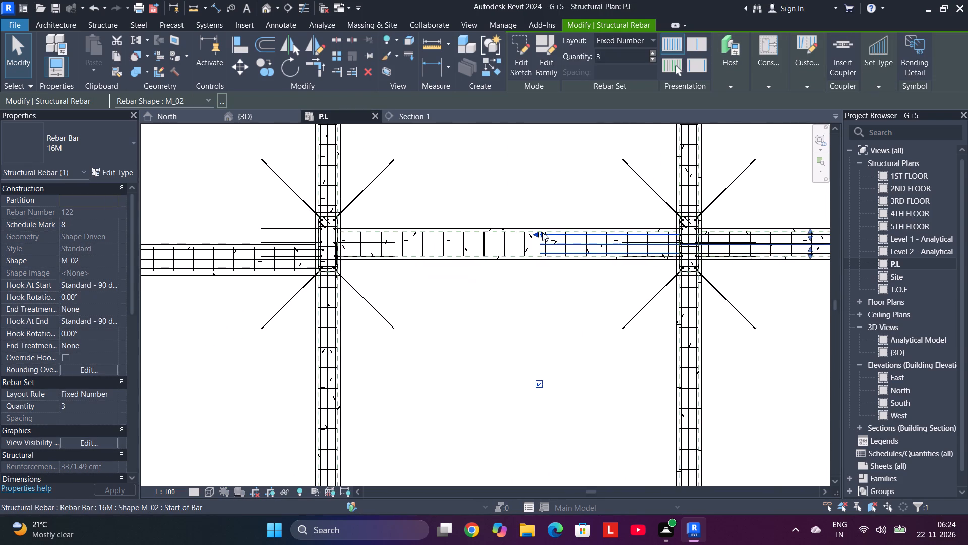
drag(542, 232, 329, 234)
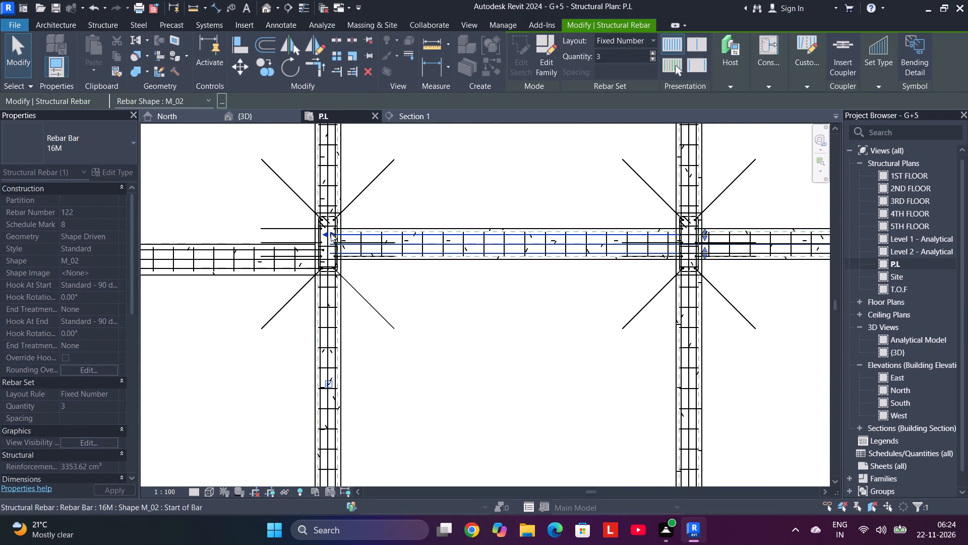
Extend the opposite end of the top 16M bars east through the remaining bays into the outermost east edge beam.
middle_drag(579, 289, 235, 258)
middle_drag(630, 250, 434, 256)
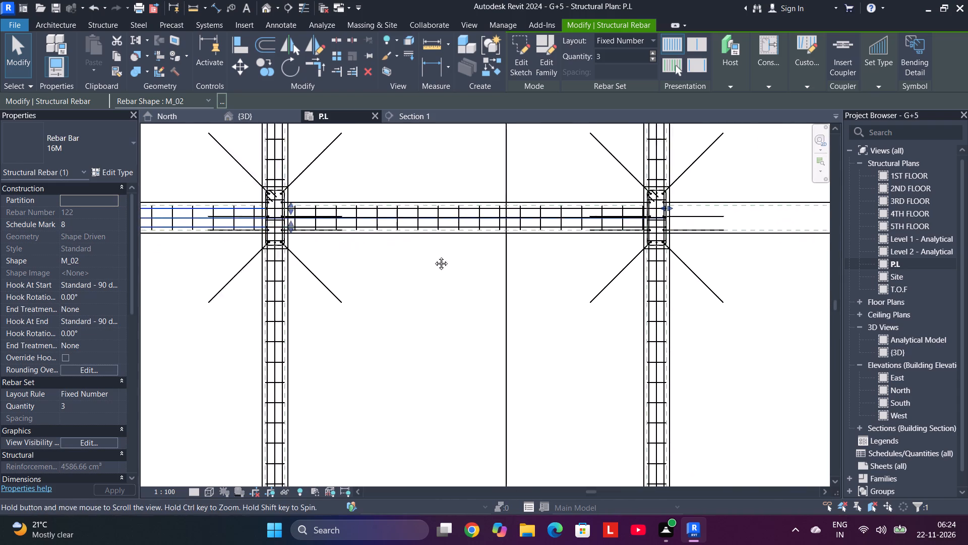
middle_drag(434, 256, 262, 241)
drag(371, 195, 649, 213)
middle_drag(648, 213, 250, 223)
drag(251, 203, 285, 210)
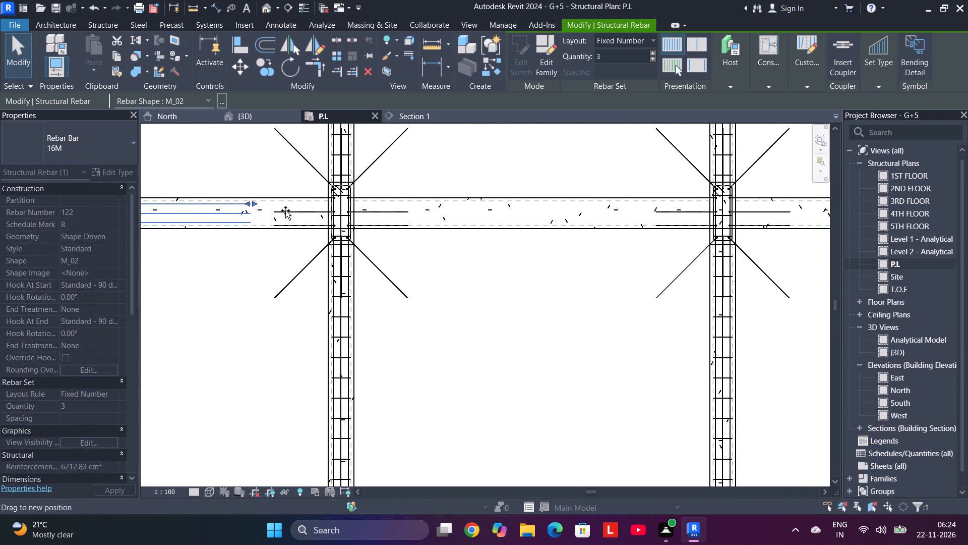
drag(285, 210, 667, 233)
middle_drag(667, 233, 252, 231)
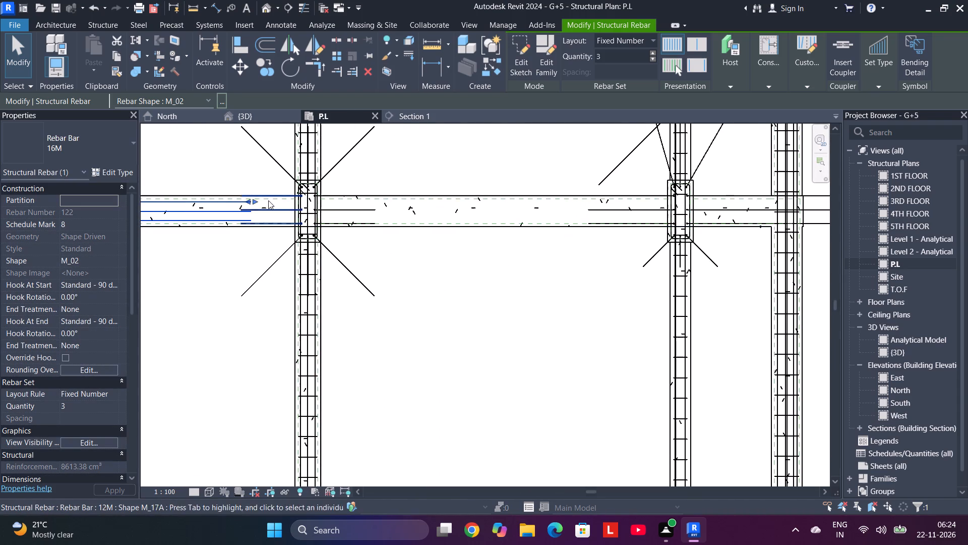
drag(253, 200, 658, 220)
middle_drag(655, 222, 374, 238)
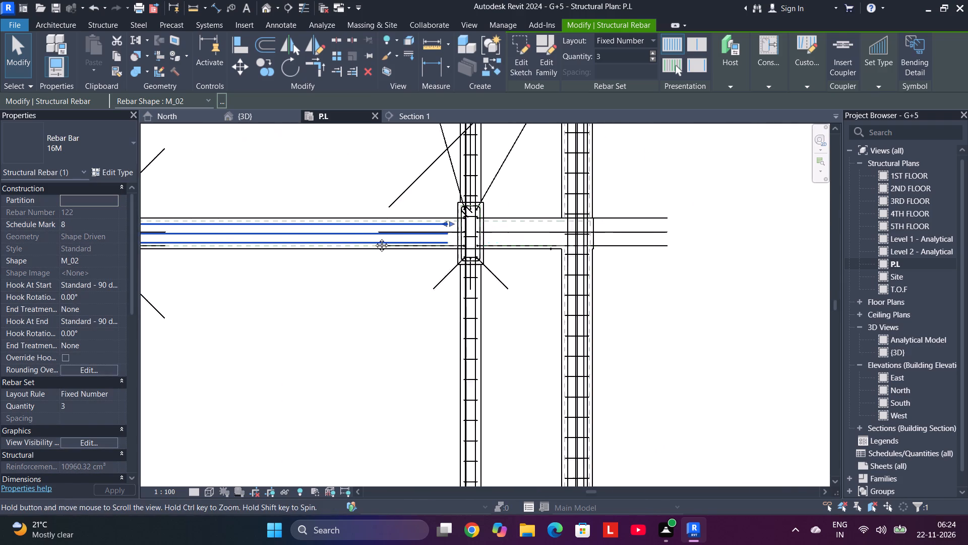
middle_drag(374, 238, 372, 238)
drag(375, 217, 492, 220)
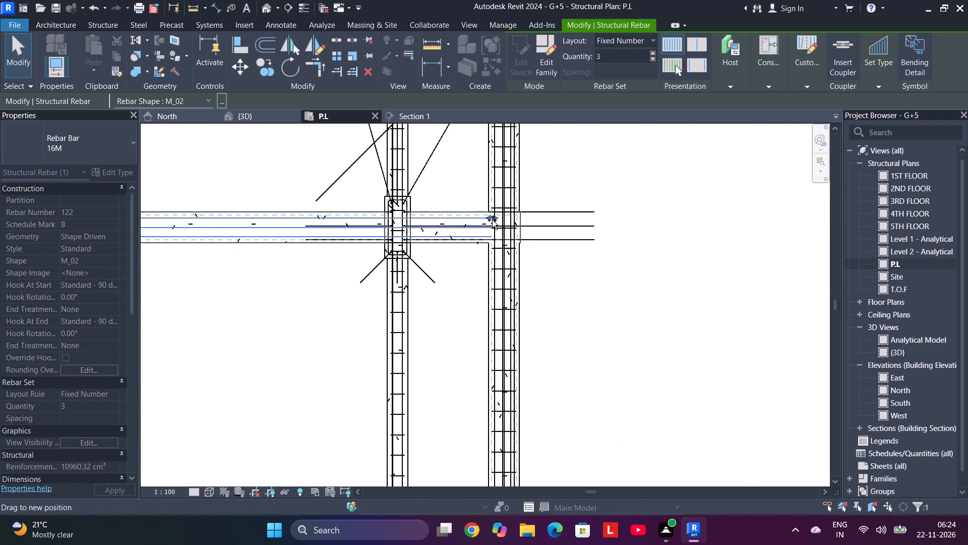
drag(492, 220, 497, 220)
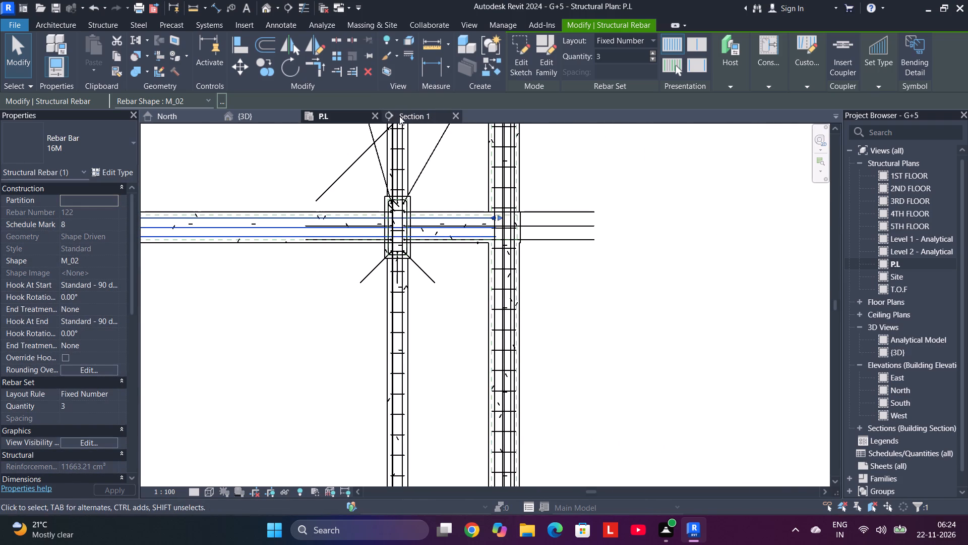
Extend the east end of the same beam's bottom 16M bars through the bays into the outermost east edge beam in the P.L plan.
click(399, 116)
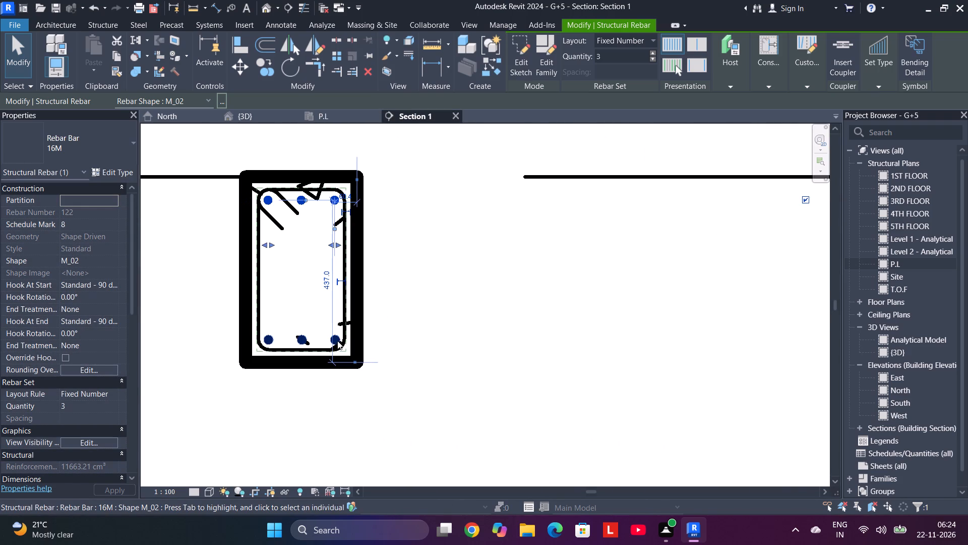
click(337, 341)
click(326, 115)
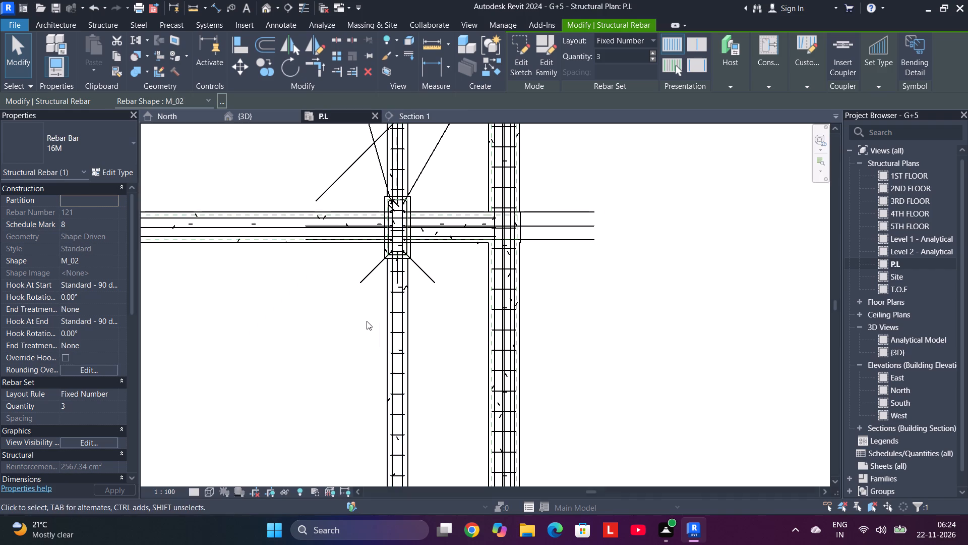
scroll(336, 233, down, 11)
middle_drag(223, 225, 323, 227)
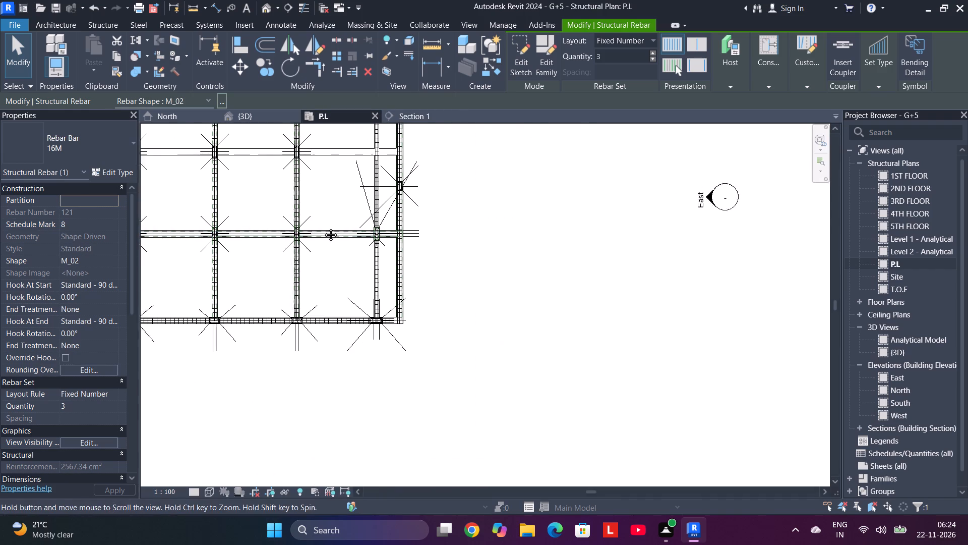
middle_drag(323, 227, 398, 237)
scroll(283, 250, up, 5)
drag(282, 246, 639, 258)
middle_drag(639, 258, 473, 264)
drag(473, 252, 566, 254)
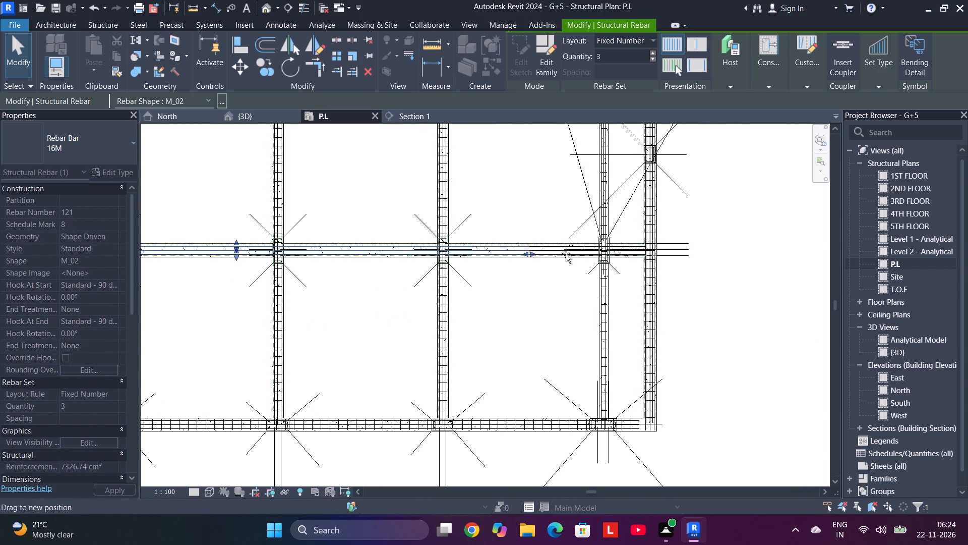
drag(566, 254, 653, 255)
Stretch the start of the bottom 16M bars westward across the adjacent bay into the column where the beam begins.
scroll(542, 291, down, 5)
middle_drag(373, 314, 597, 304)
scroll(449, 257, up, 6)
scroll(503, 280, up, 5)
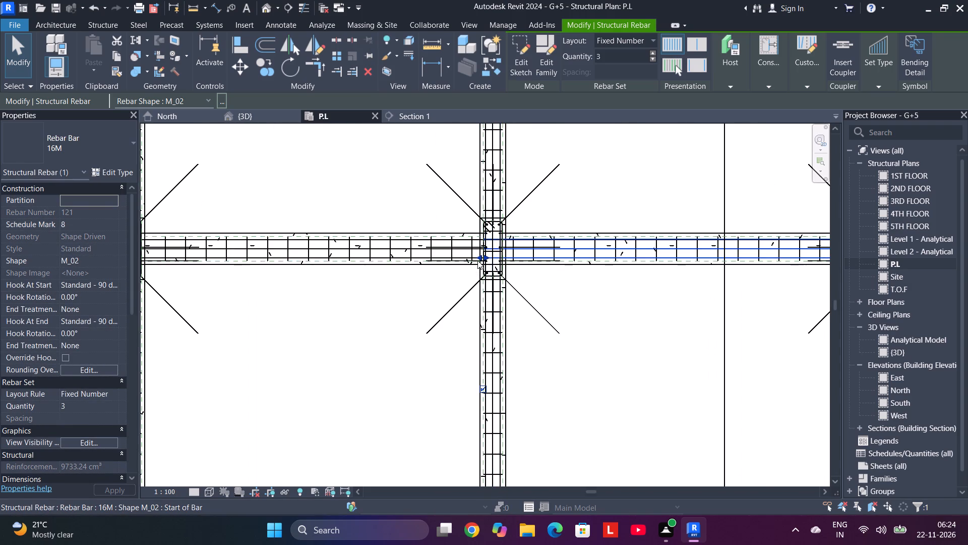
scroll(477, 263, down, 2)
drag(479, 258, 217, 248)
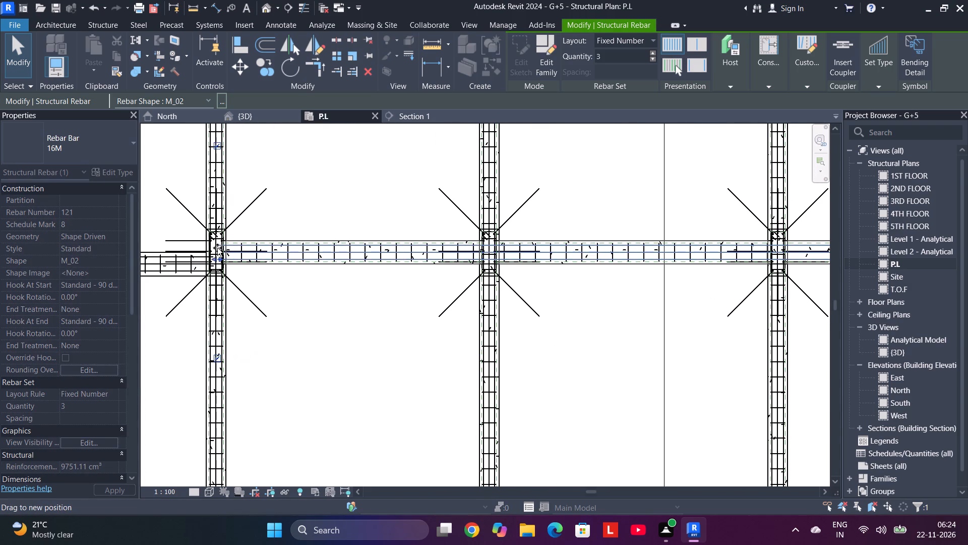
drag(217, 248, 214, 249)
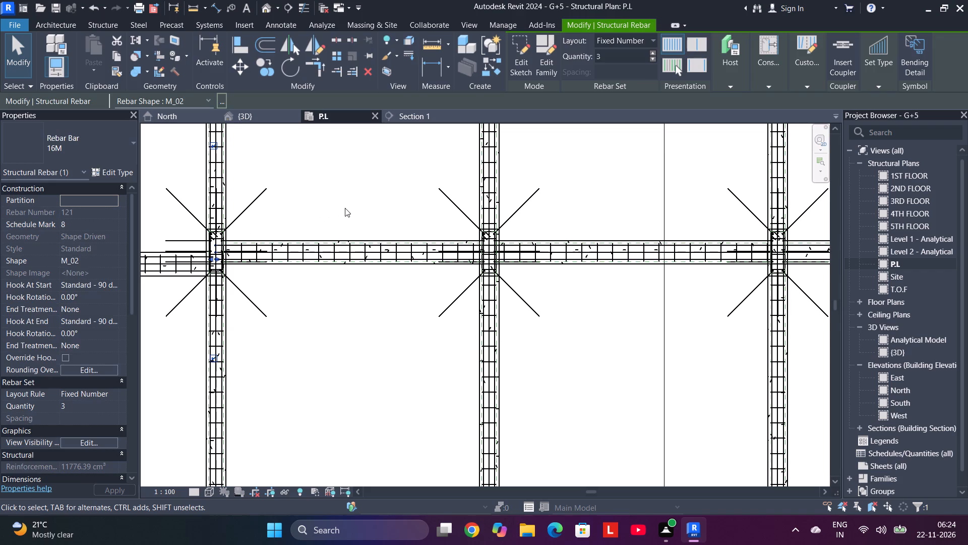
click(345, 208)
Examine the beam layout in the P.L plan and the reinforced beam's cross-section in Section 1.
scroll(345, 207, down, 4)
click(412, 119)
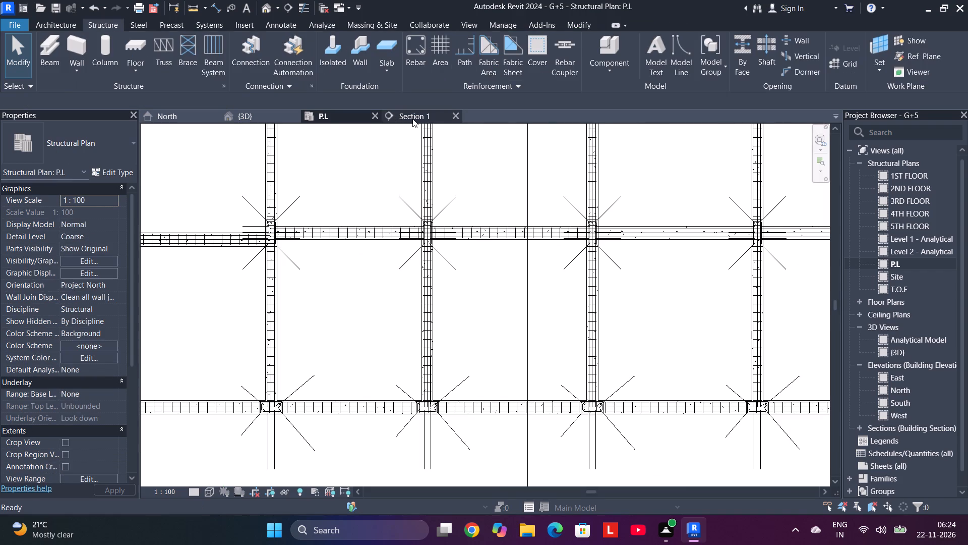
scroll(404, 218, down, 10)
scroll(339, 152, down, 6)
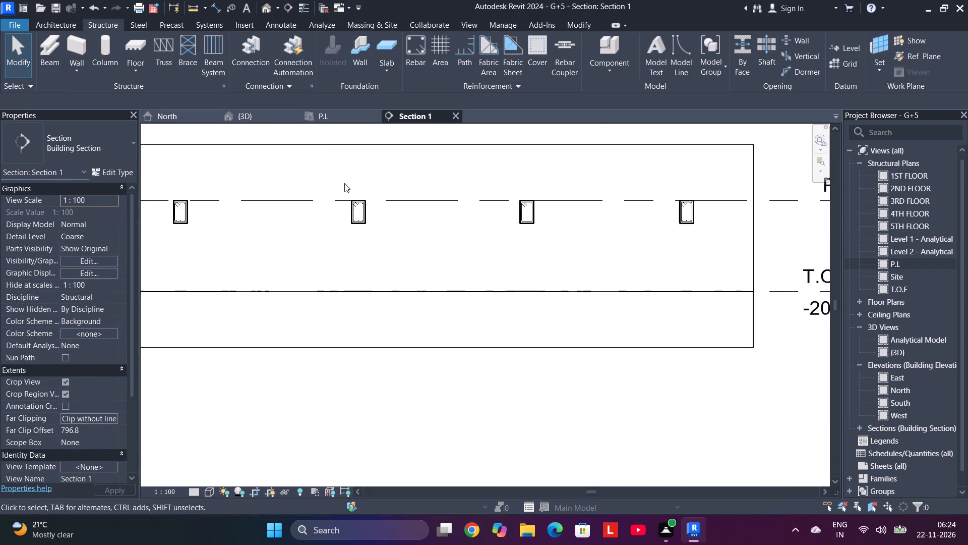
click(326, 119)
scroll(411, 285, down, 9)
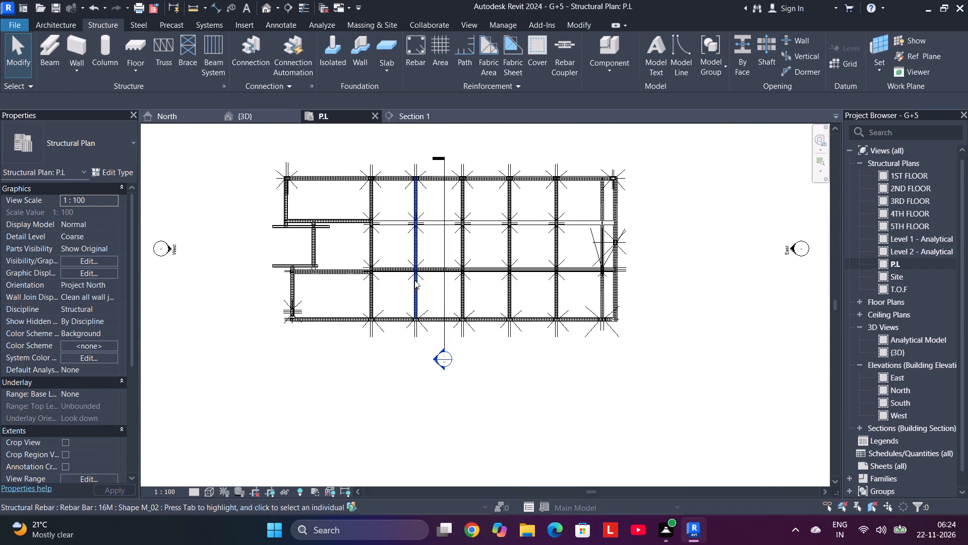
scroll(411, 225, up, 4)
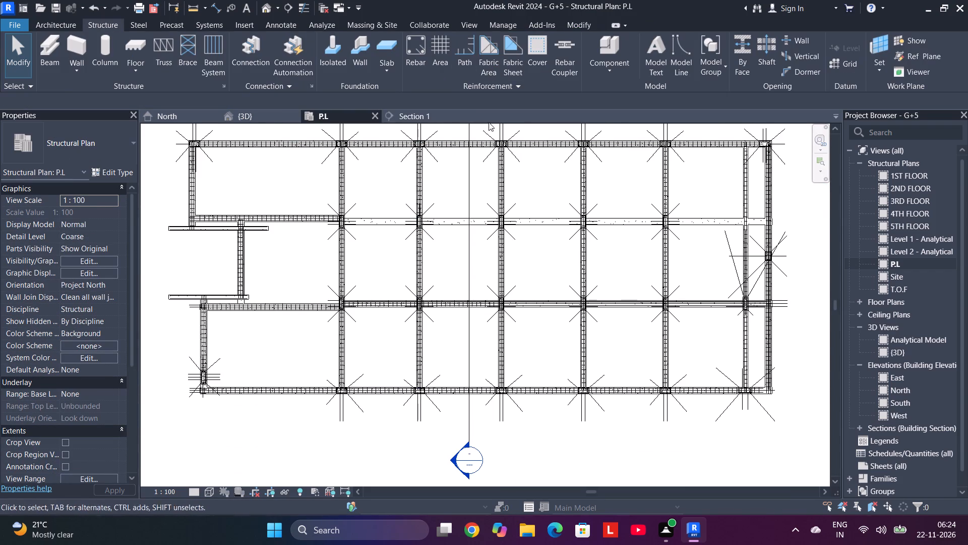
click(422, 117)
scroll(418, 296, down, 3)
scroll(365, 248, up, 5)
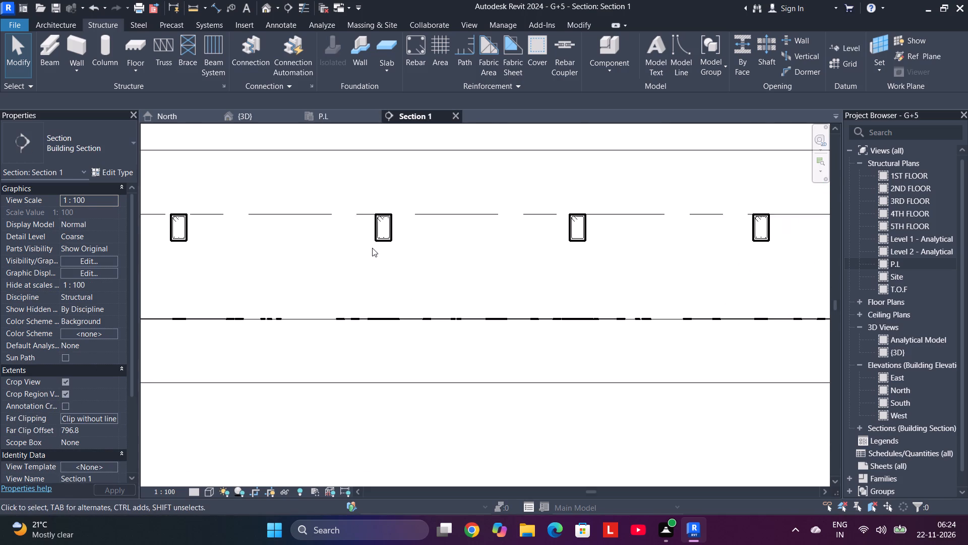
scroll(373, 248, up, 6)
middle_drag(440, 226, 427, 268)
scroll(429, 265, up, 2)
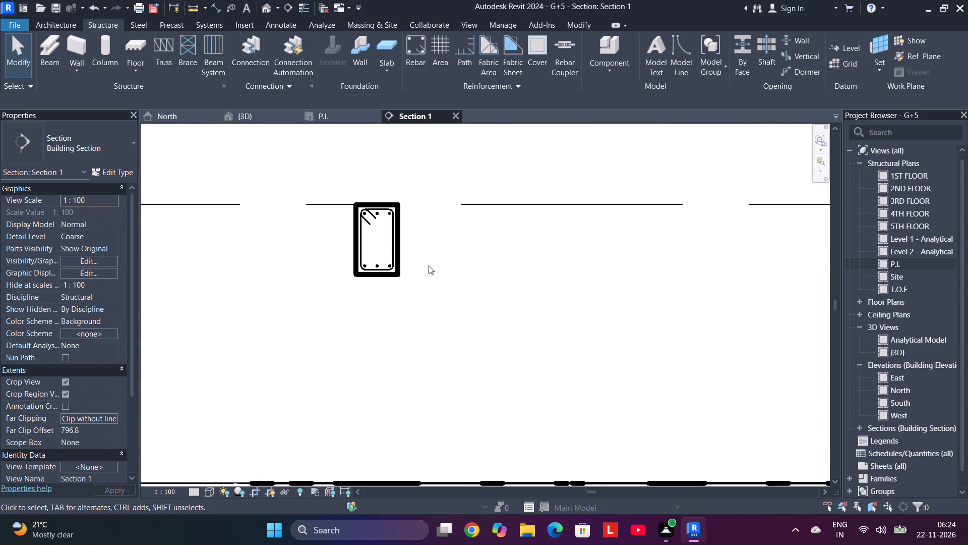
scroll(429, 265, up, 1)
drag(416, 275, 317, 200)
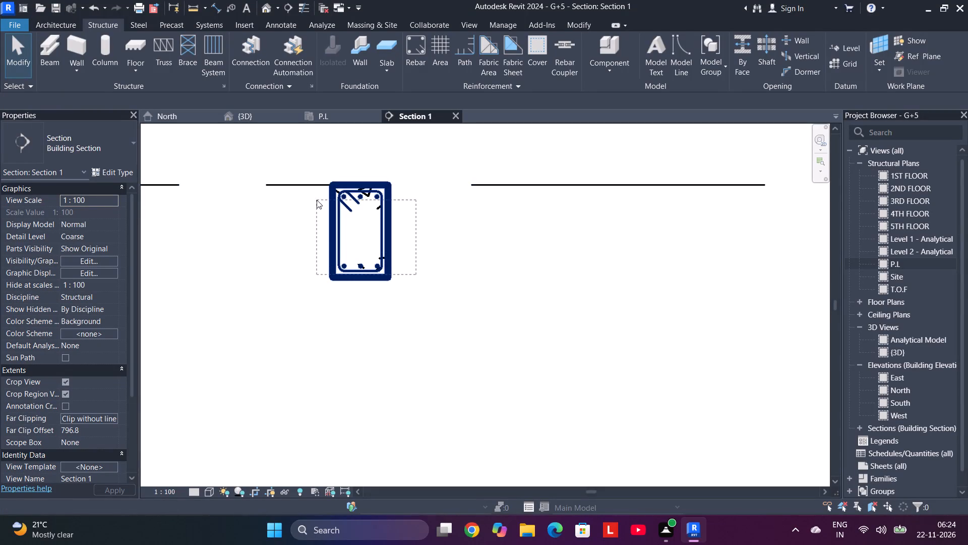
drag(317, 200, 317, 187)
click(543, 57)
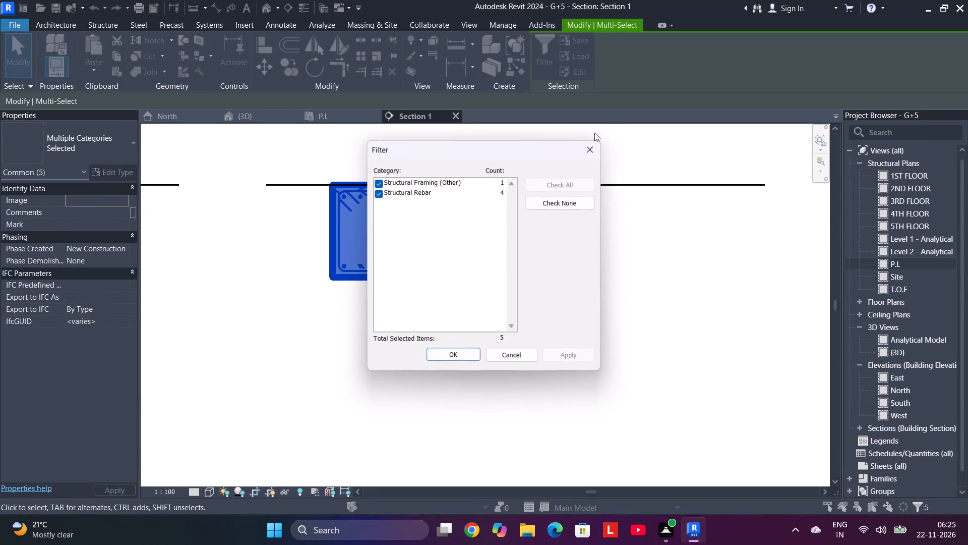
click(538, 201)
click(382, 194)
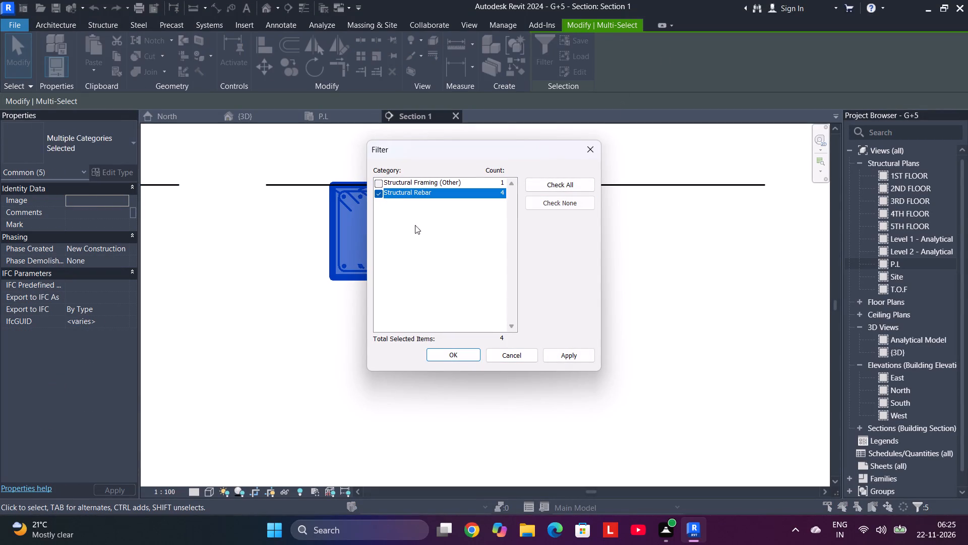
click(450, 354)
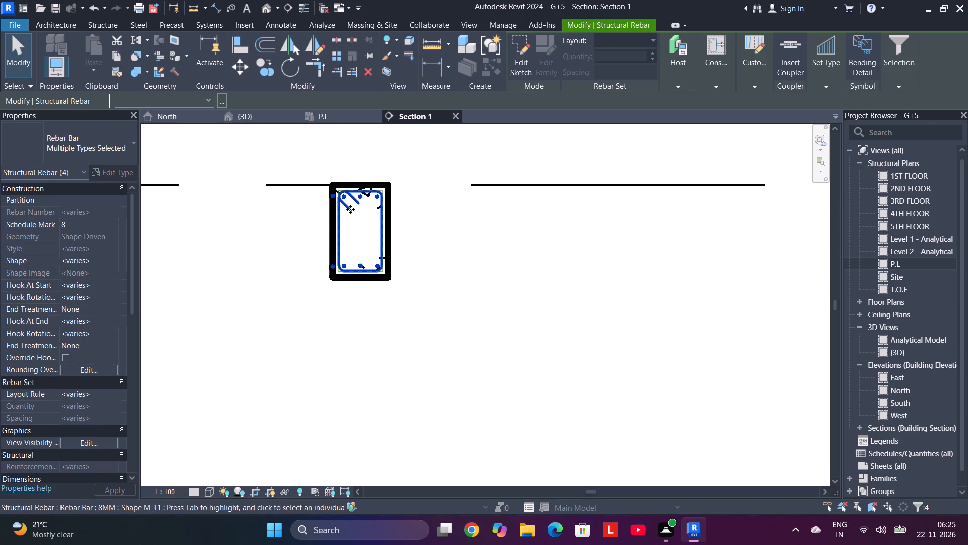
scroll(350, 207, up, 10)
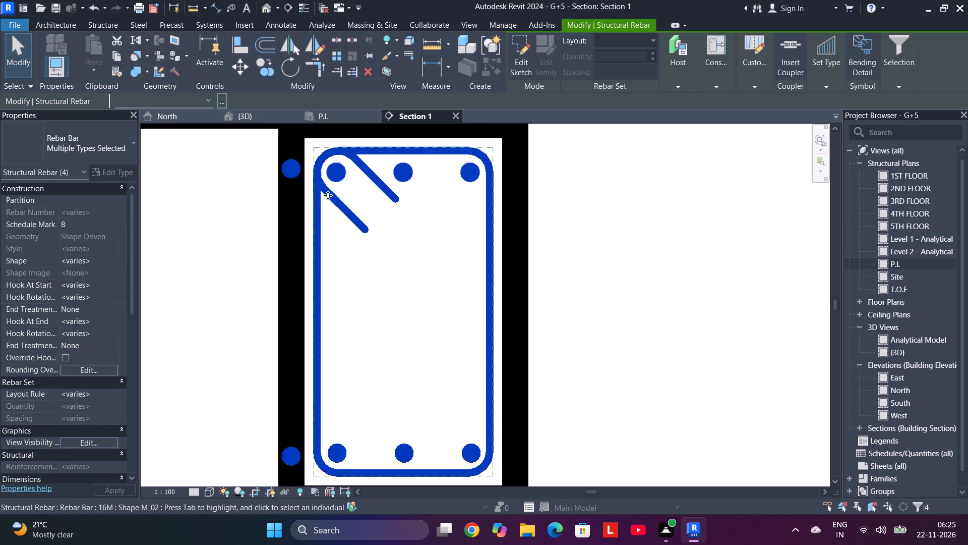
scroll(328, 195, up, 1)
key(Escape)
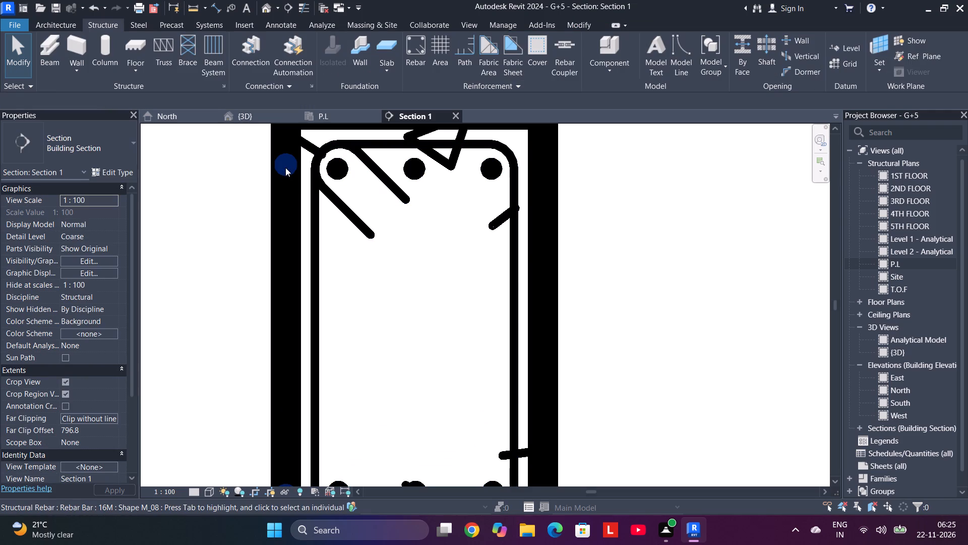
Delete the stray 16M M_08 bar lying outside the stirrup at the beam's side face in Section 1.
click(285, 168)
key(Delete)
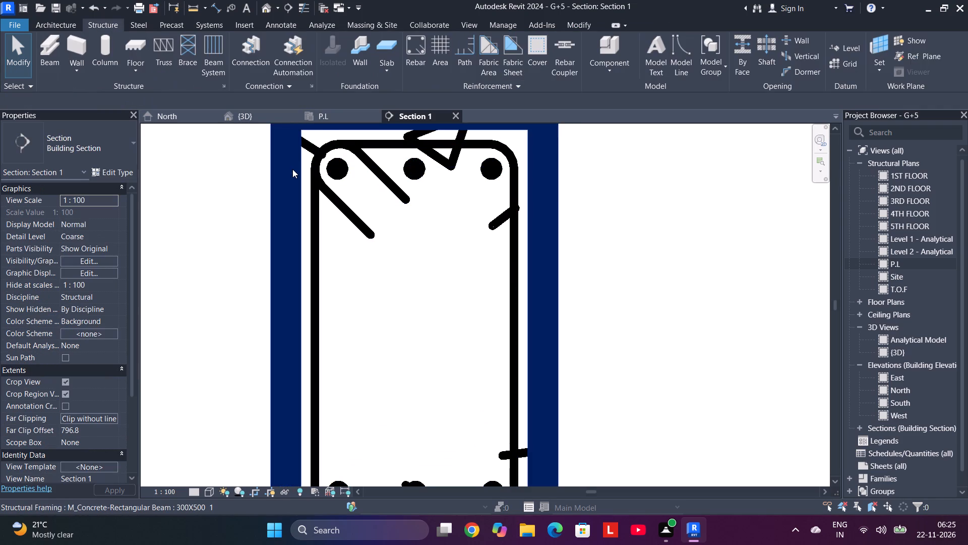
Copy the 8MM stirrups and the top and bottom 16M bars from the reinforced beam to the adjacent beam in Section 1.
scroll(292, 169, down, 6)
drag(261, 154, 454, 318)
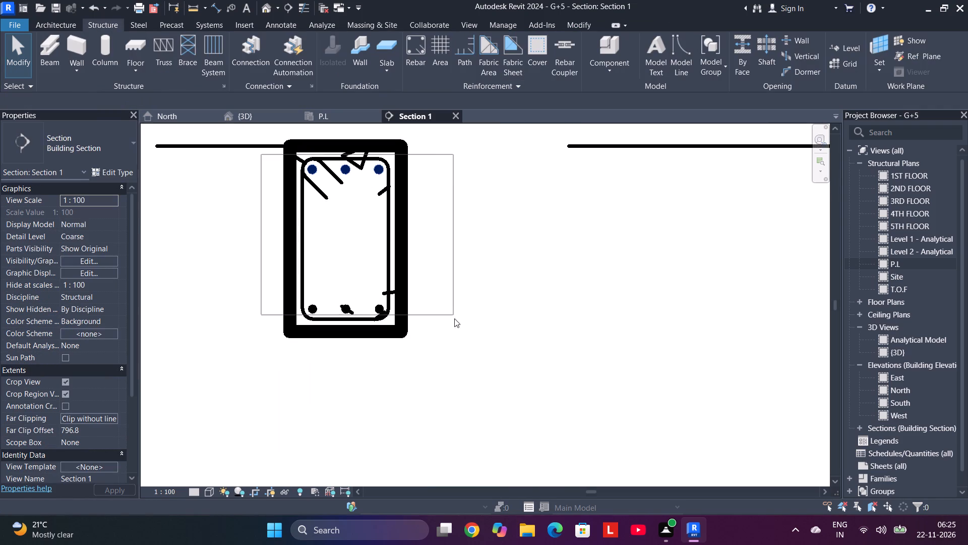
drag(454, 318, 456, 324)
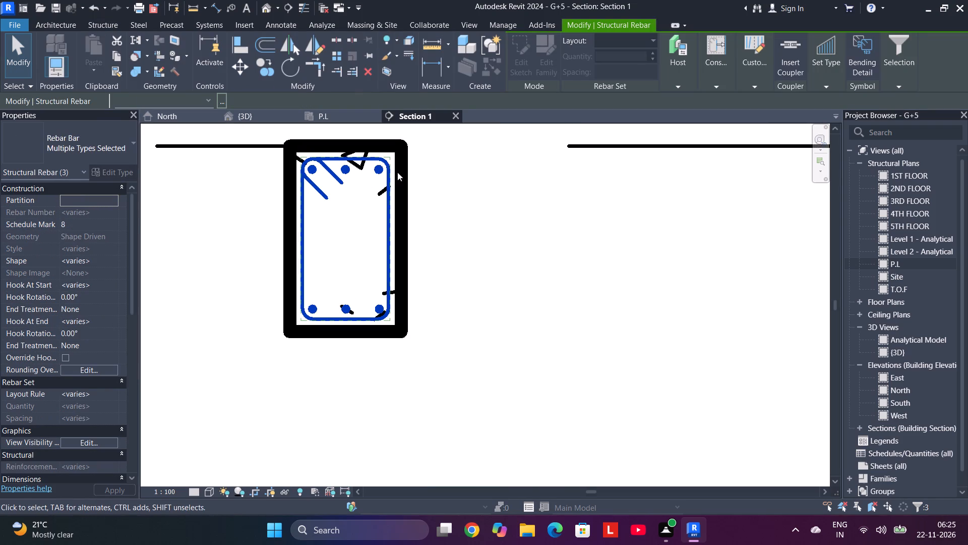
click(264, 64)
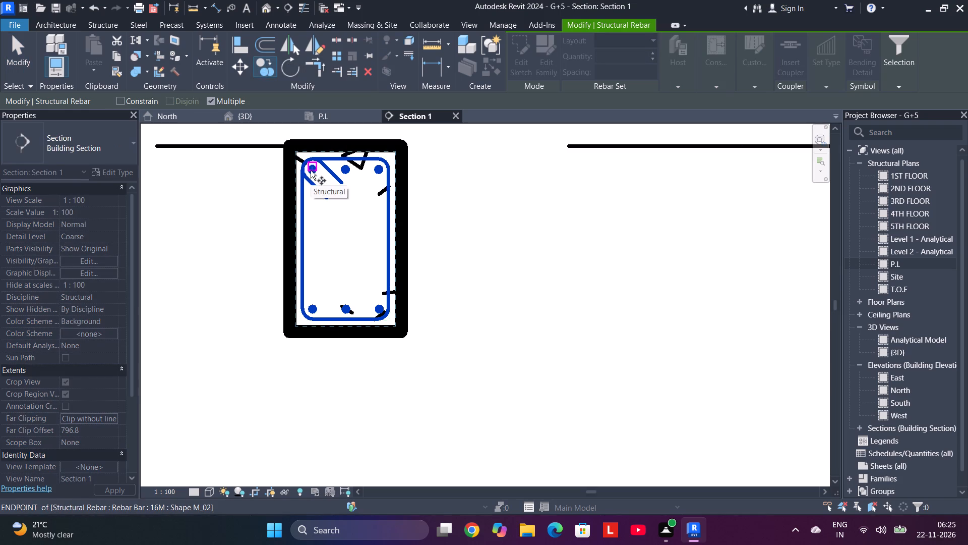
scroll(311, 171, up, 5)
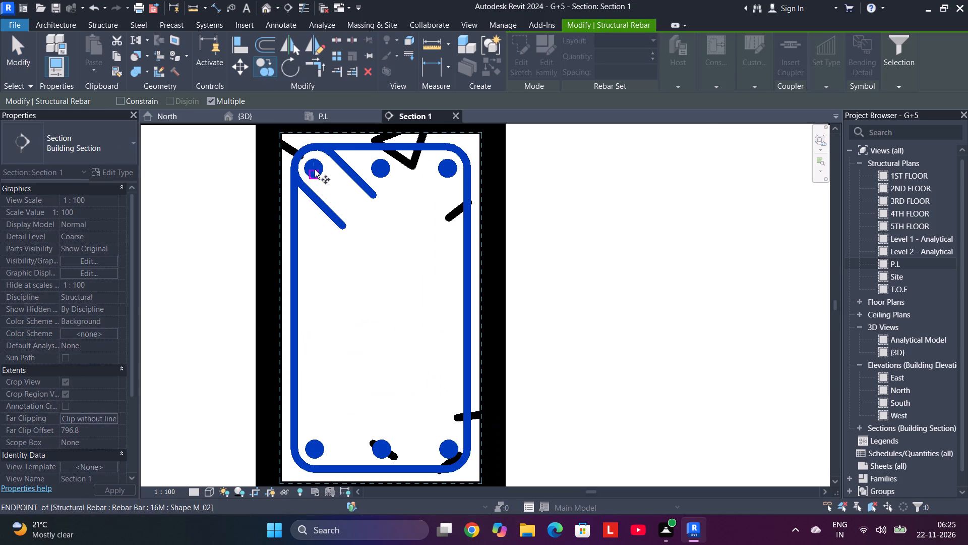
scroll(315, 168, up, 5)
click(314, 168)
scroll(326, 172, down, 6)
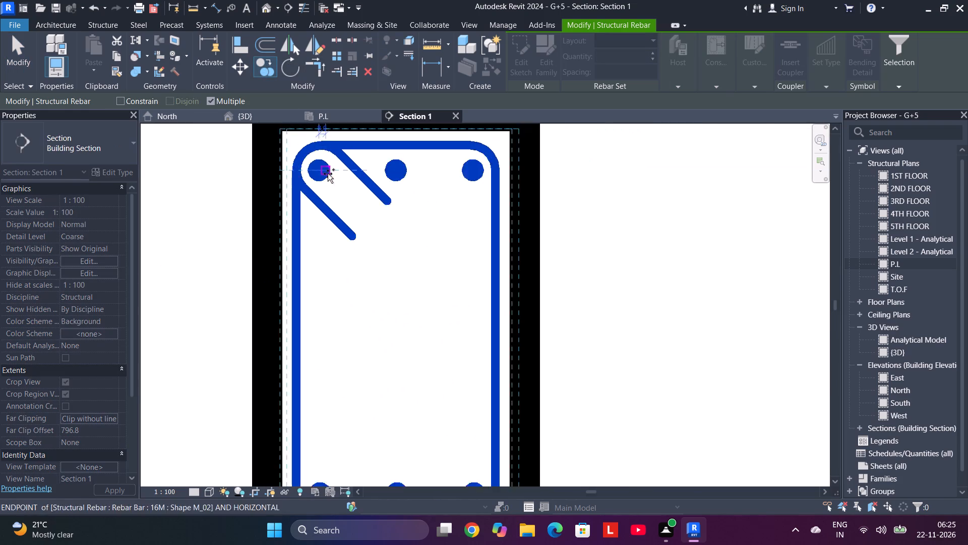
scroll(329, 174, down, 16)
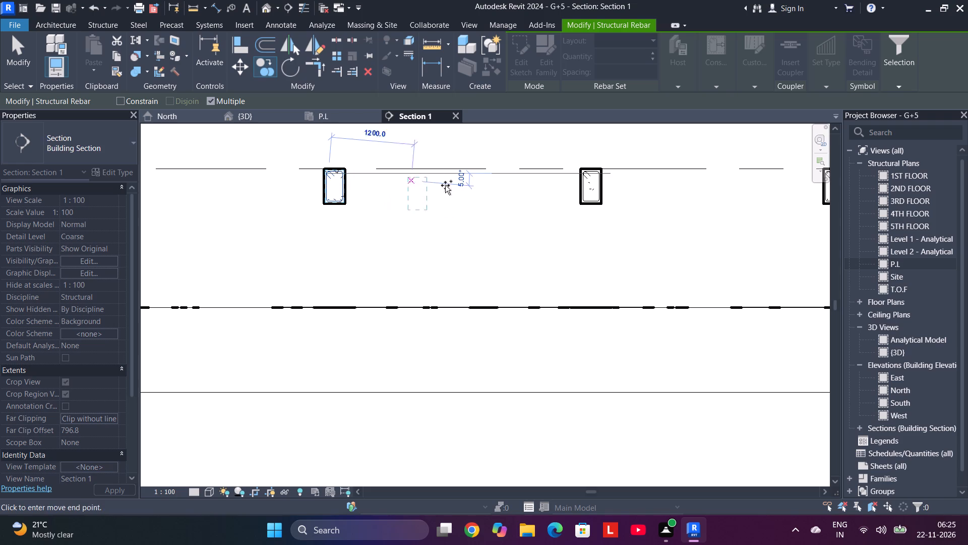
scroll(588, 176, up, 3)
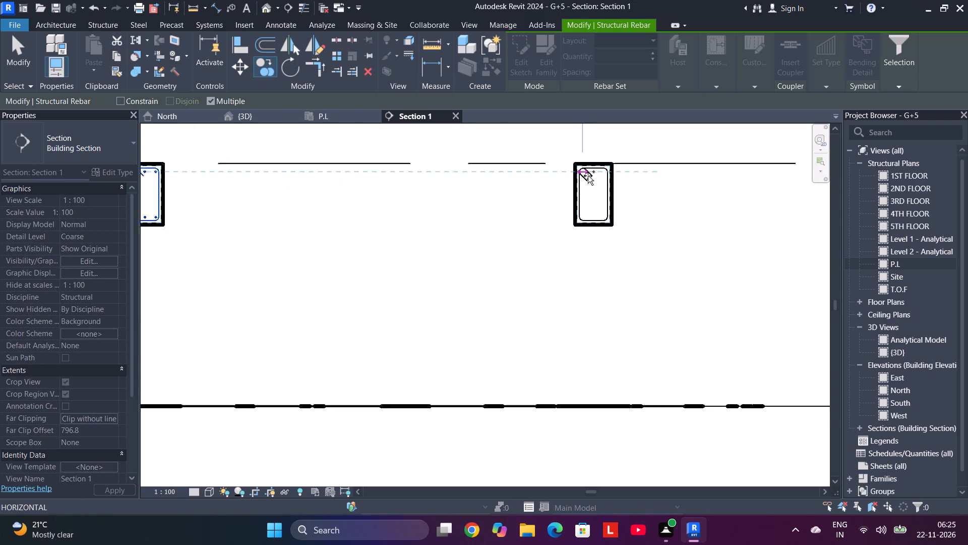
scroll(588, 176, up, 9)
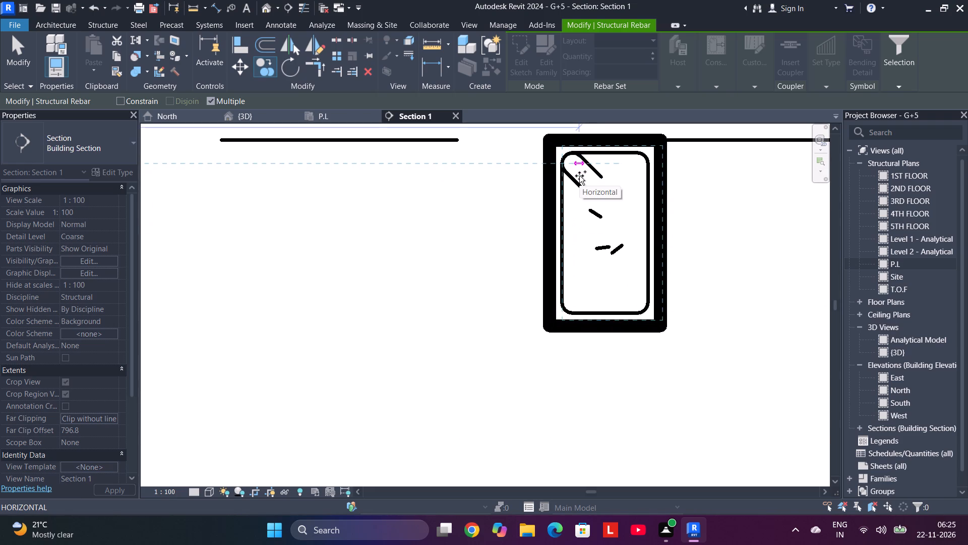
click(579, 176)
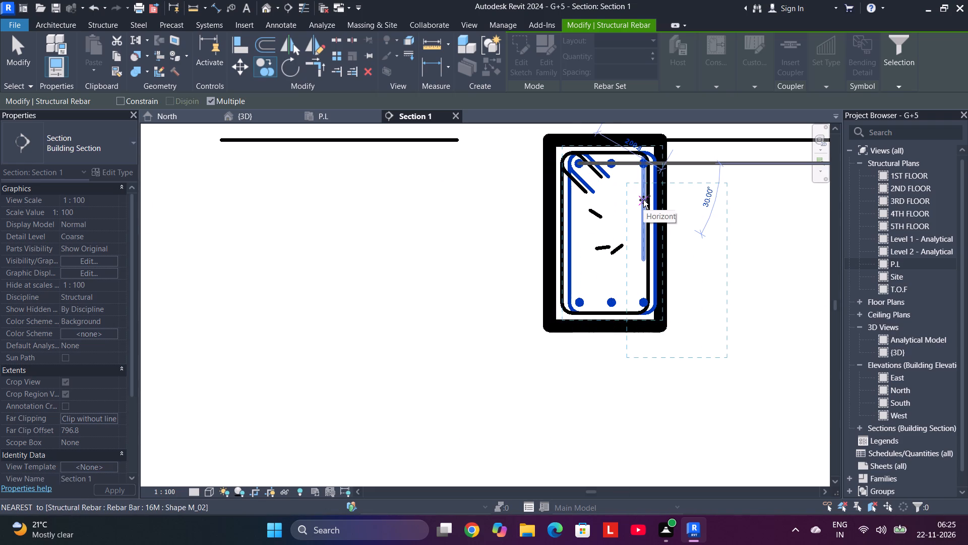
key(Escape)
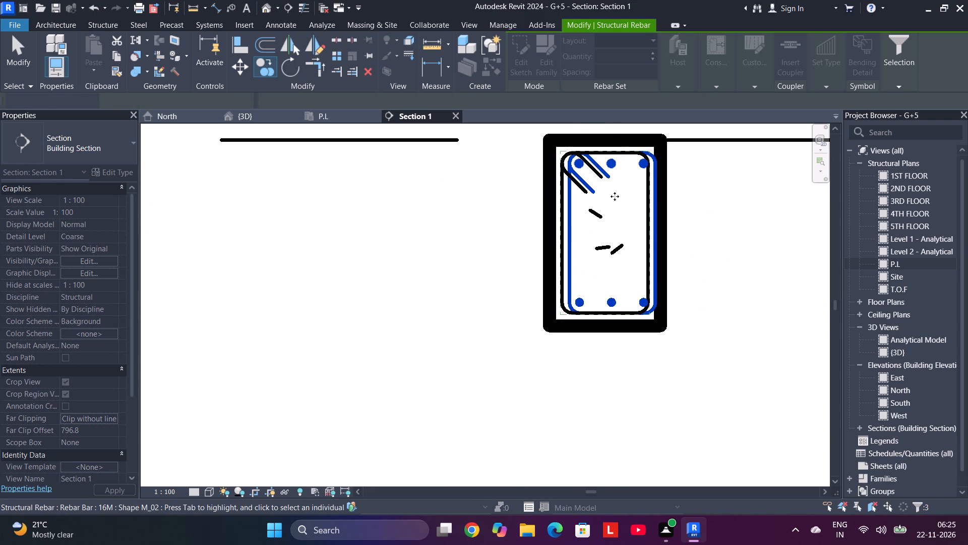
key(Escape)
Delete the copied 8MM stirrup set overlapping the adjacent beam's own stirrup in Section 1.
click(569, 194)
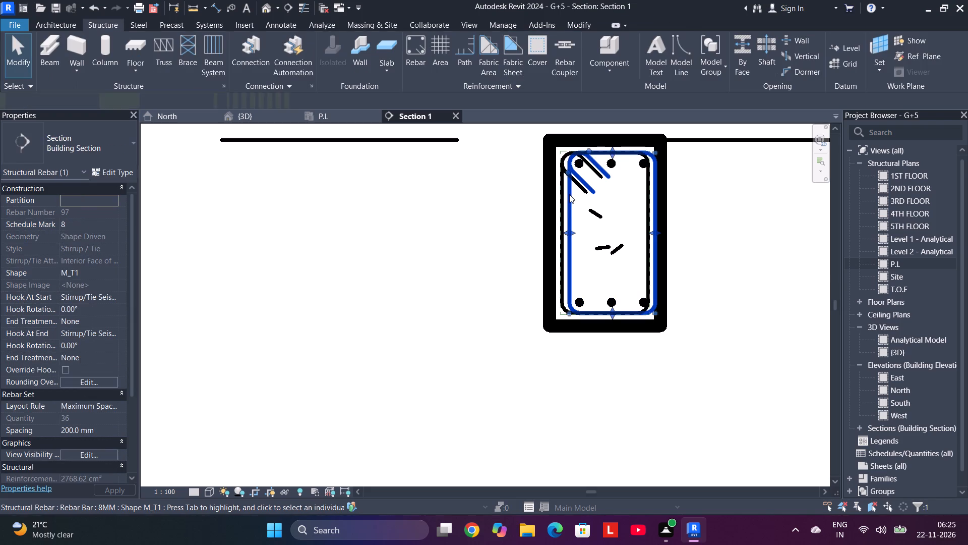
key(Delete)
Nudge the copied top and bottom 16M bars sideways so they sit inside the beam's existing stirrup.
click(575, 167)
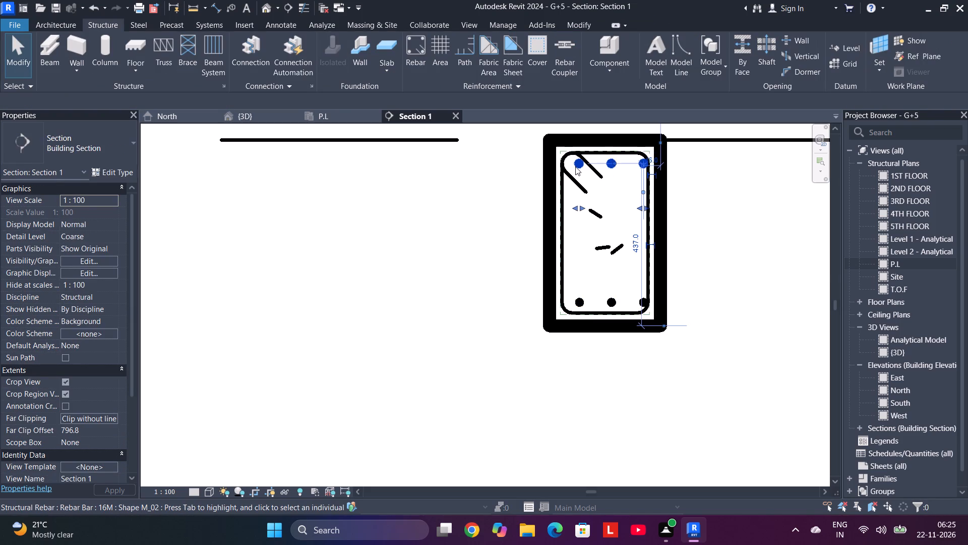
key(Left)
key(Left)
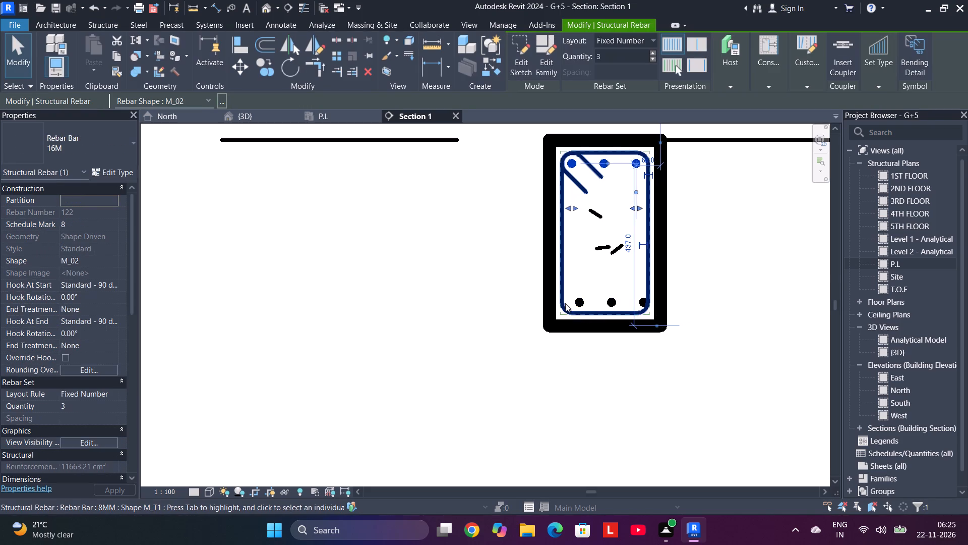
click(576, 299)
key(Left)
key(Left)
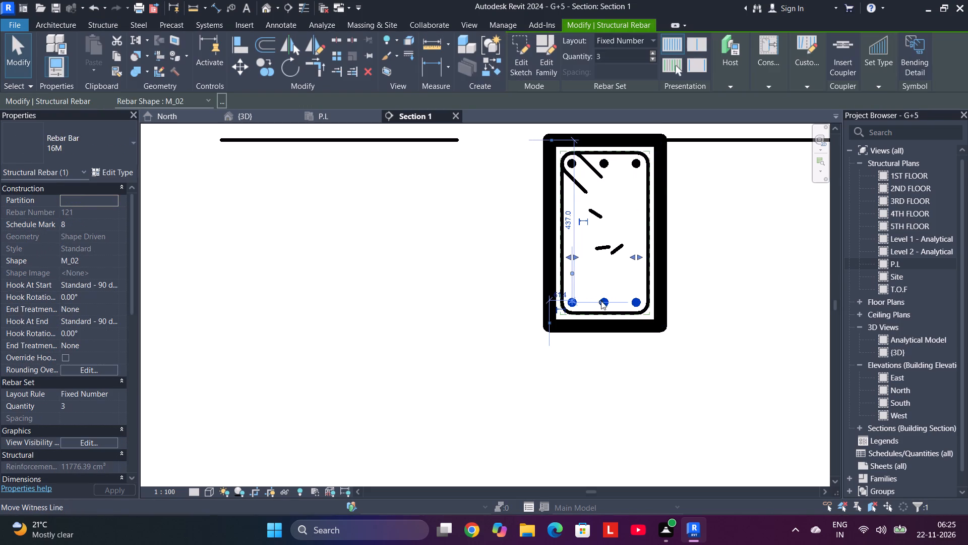
click(711, 269)
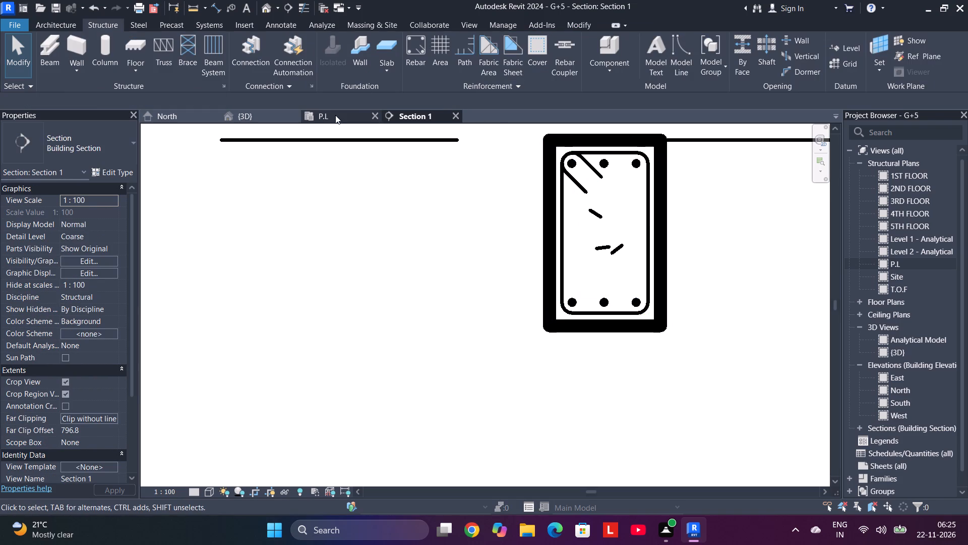
Set the adjacent beam's existing 8MM stirrups in Section 1 to a Maximum Spacing layout at 200 mm.
click(336, 116)
scroll(422, 237, down, 5)
scroll(428, 241, up, 11)
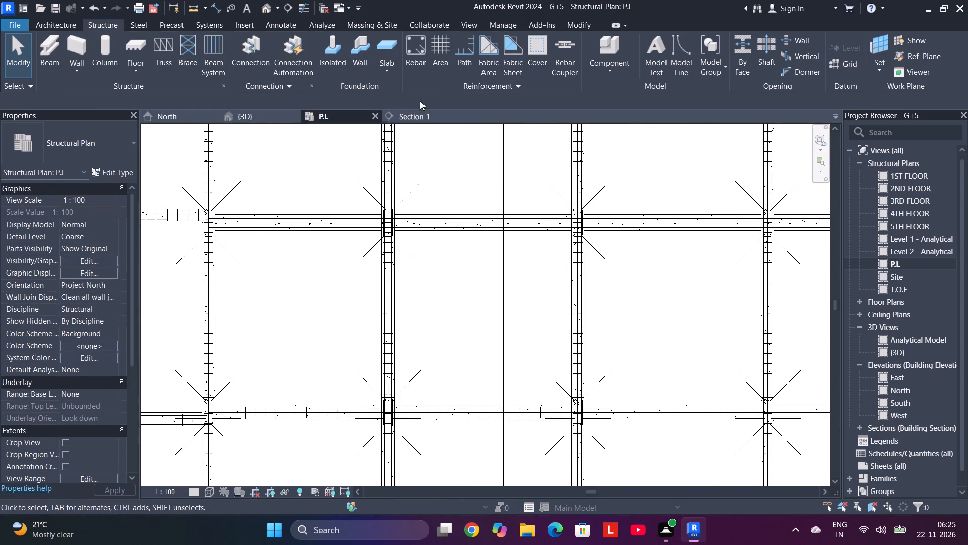
click(408, 115)
click(558, 204)
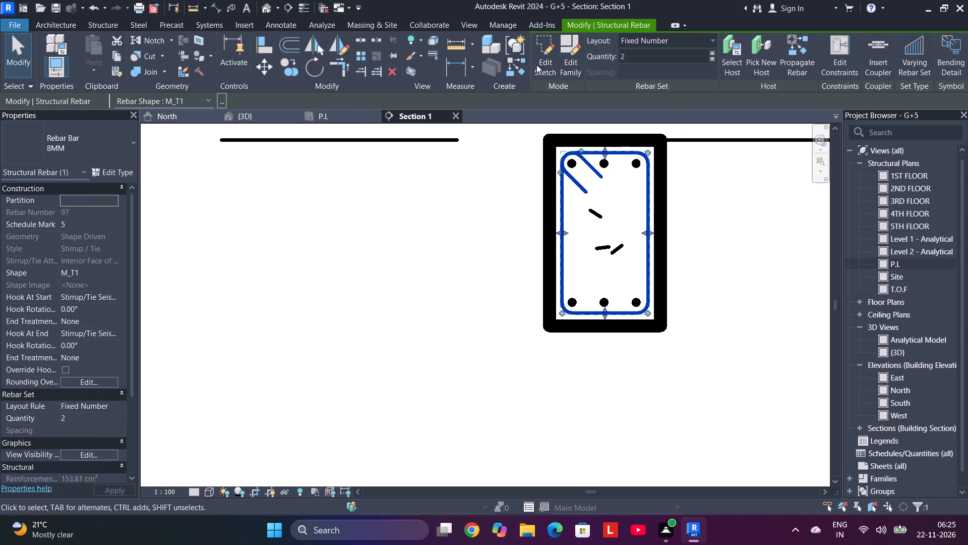
click(708, 35)
click(671, 86)
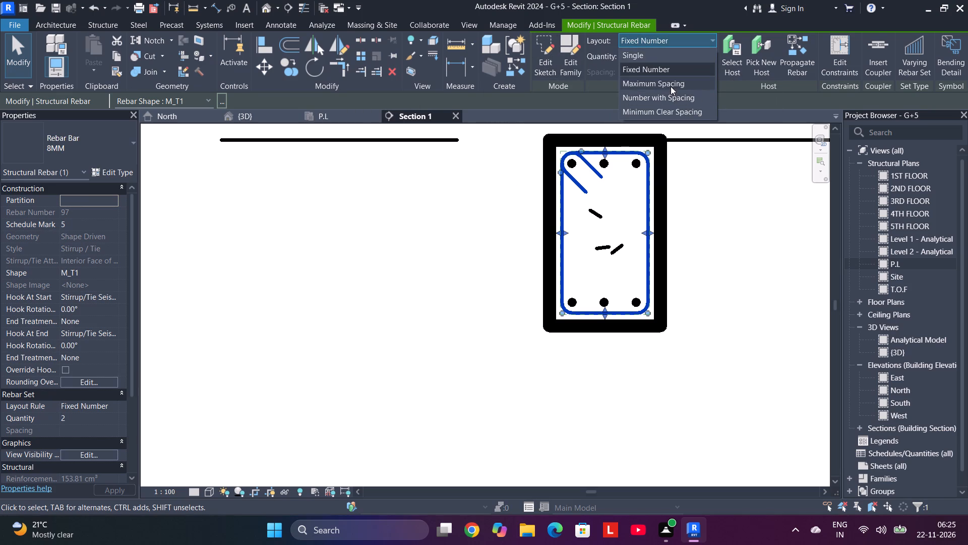
drag(668, 73, 524, 82)
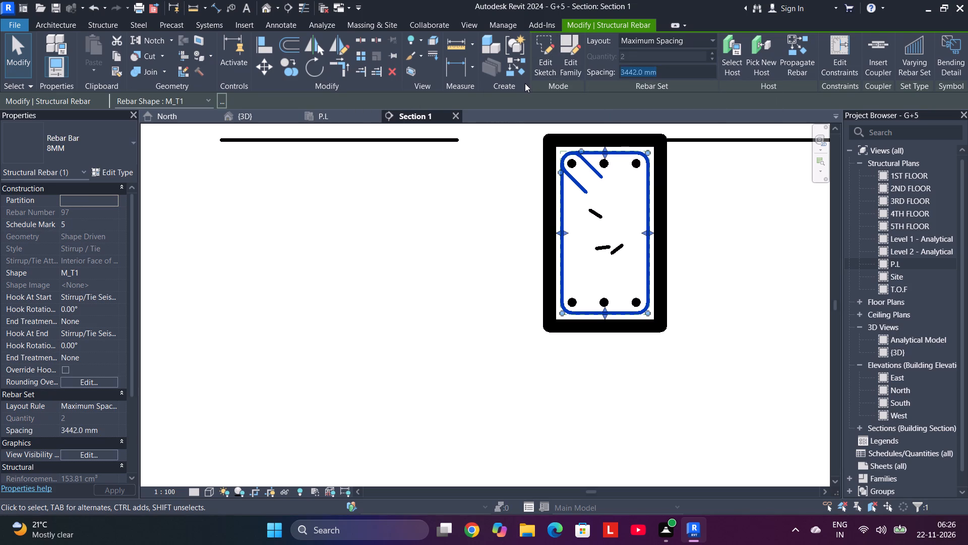
text(200)
key(Return)
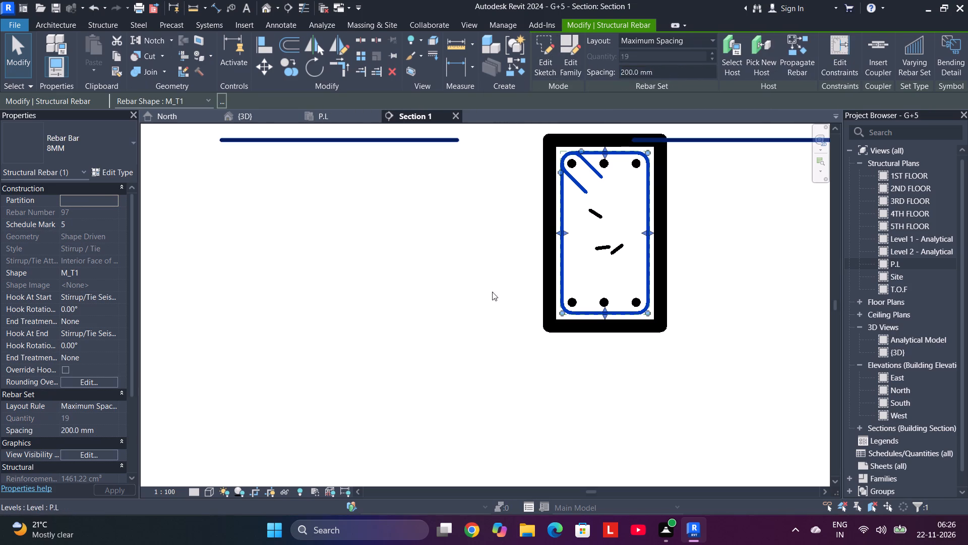
click(464, 320)
Extend the west end of that 8MM stirrup set across the adjacent bay to the beam's starting column in the P.L plan.
click(326, 108)
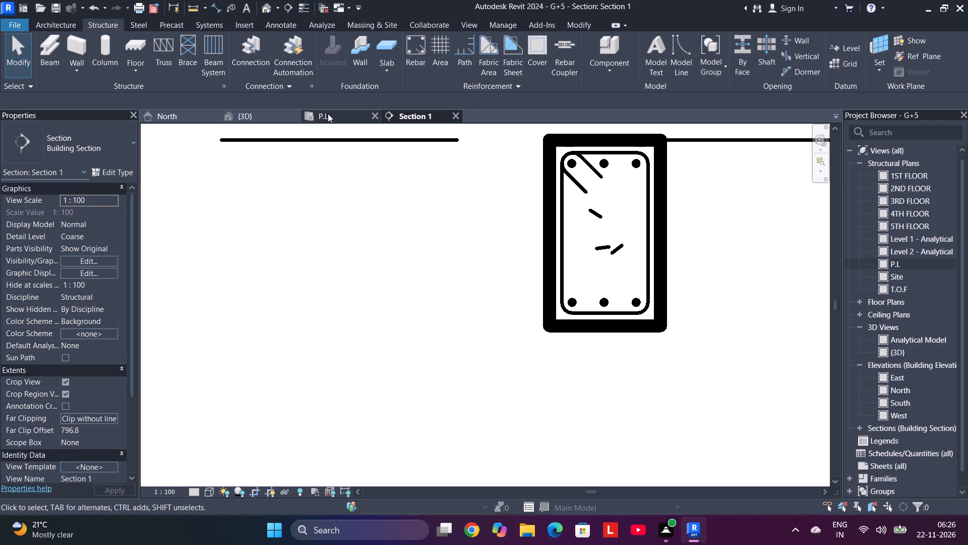
click(330, 117)
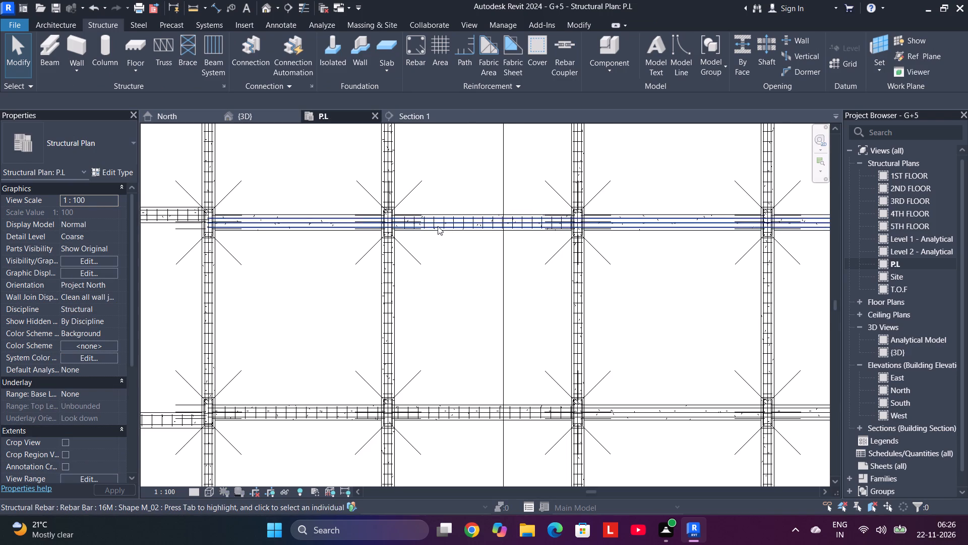
scroll(422, 220, up, 10)
scroll(406, 223, down, 4)
middle_drag(406, 223, 525, 247)
scroll(488, 240, up, 4)
click(516, 239)
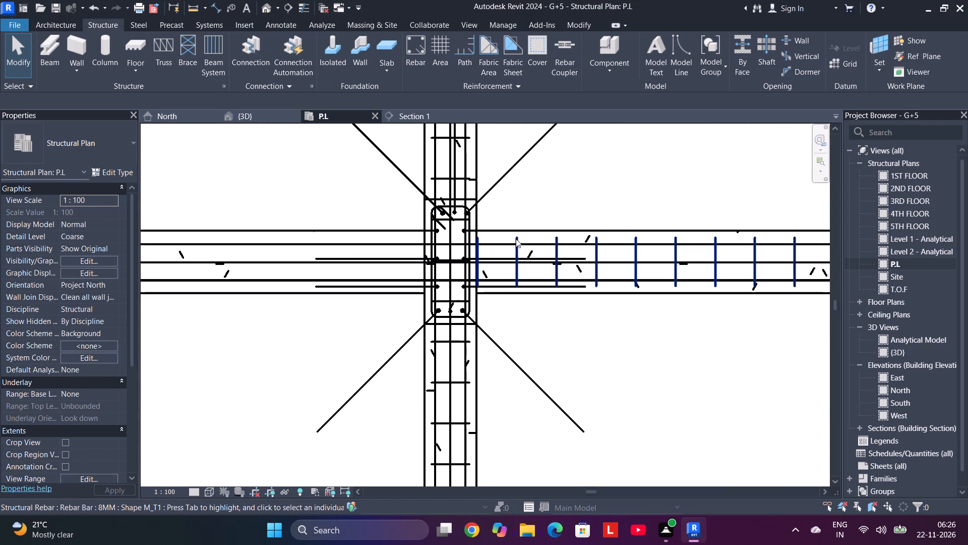
scroll(519, 247, down, 7)
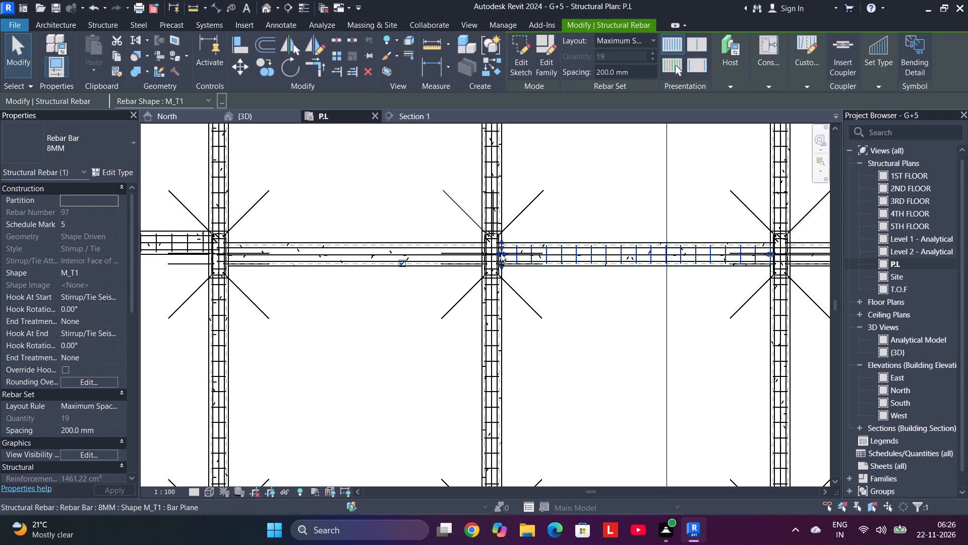
drag(501, 253, 231, 251)
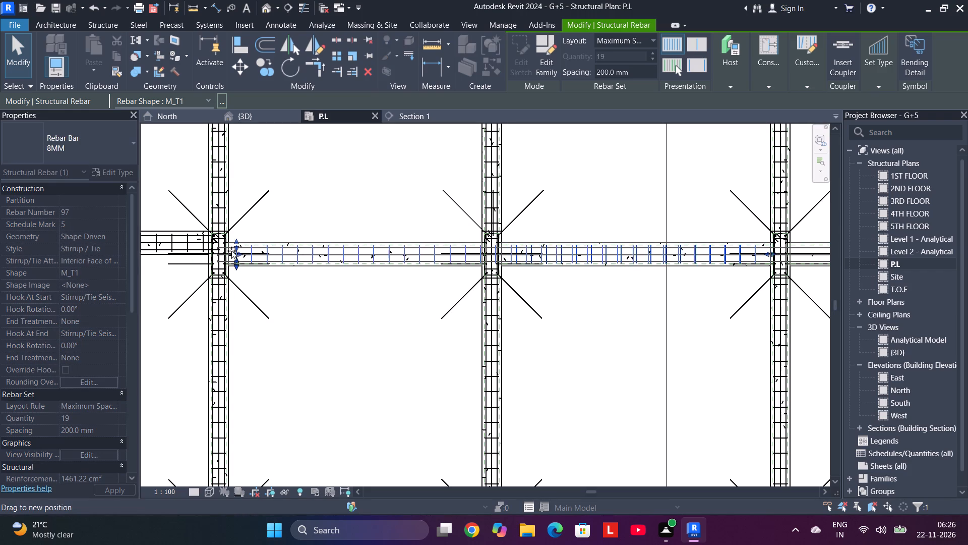
drag(231, 251, 221, 251)
Extend the east end of the same 8MM stirrup set through the remaining bays into the outermost east edge beam.
middle_drag(696, 282, 270, 290)
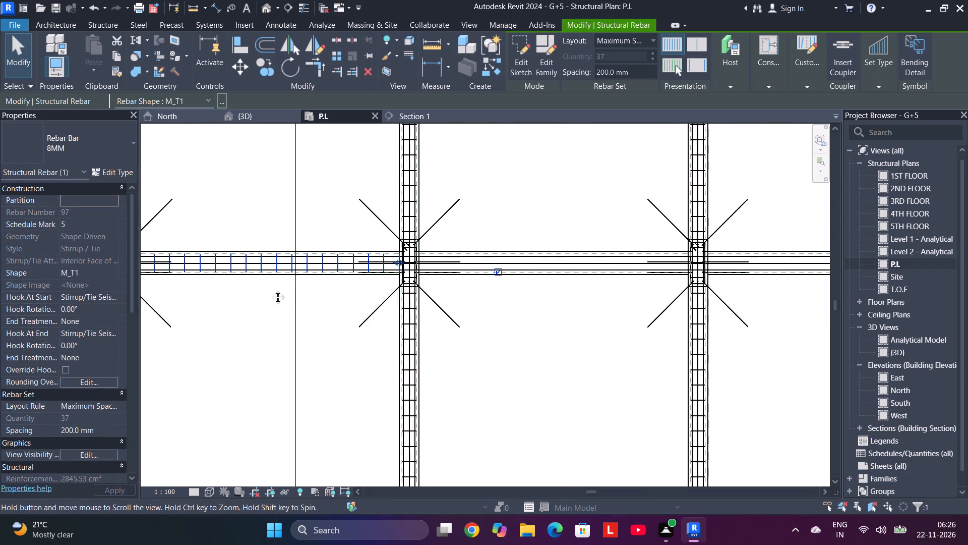
middle_drag(270, 290, 268, 290)
scroll(413, 263, up, 2)
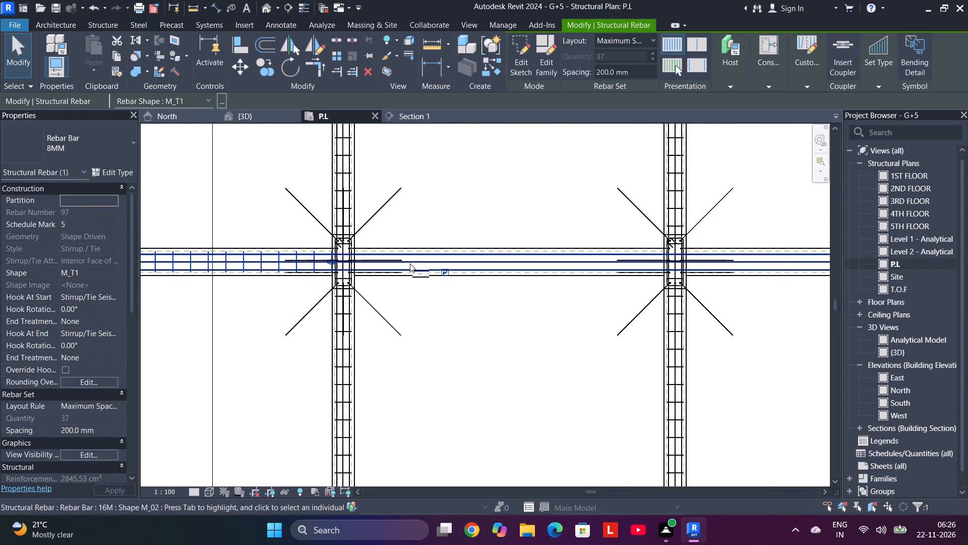
scroll(410, 263, up, 2)
drag(290, 260, 678, 267)
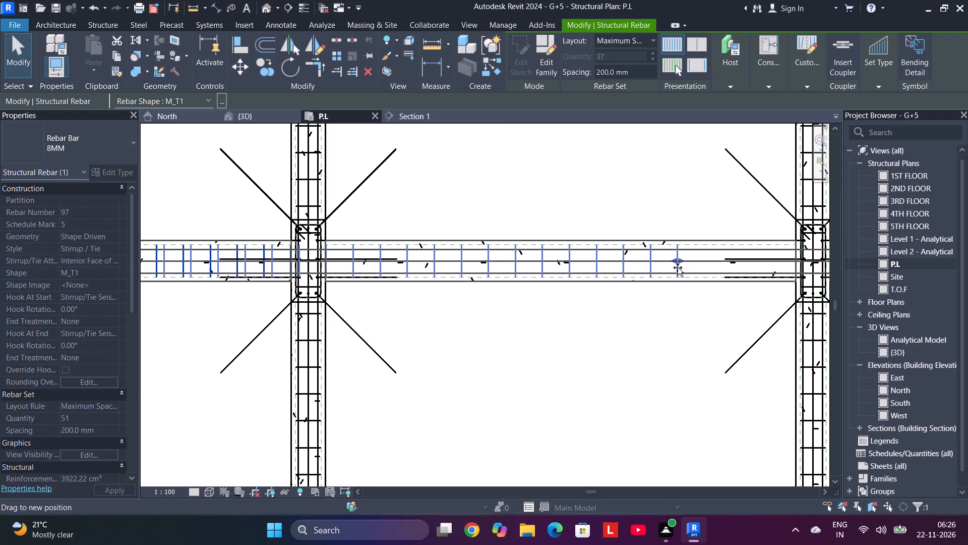
middle_drag(678, 267, 297, 268)
drag(296, 260, 732, 262)
middle_drag(730, 262, 239, 248)
drag(246, 242, 331, 246)
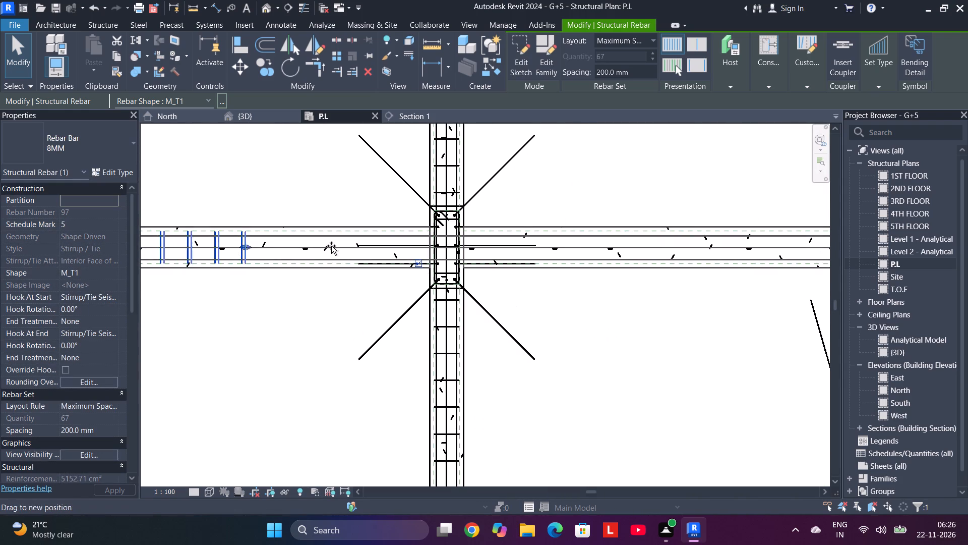
drag(331, 246, 655, 253)
middle_drag(657, 253, 283, 249)
drag(274, 242, 700, 241)
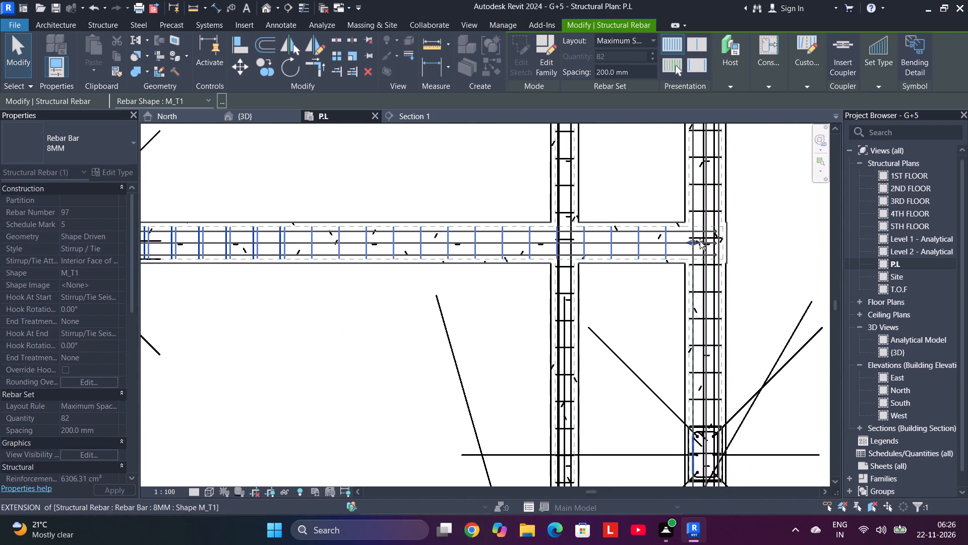
drag(700, 241, 704, 241)
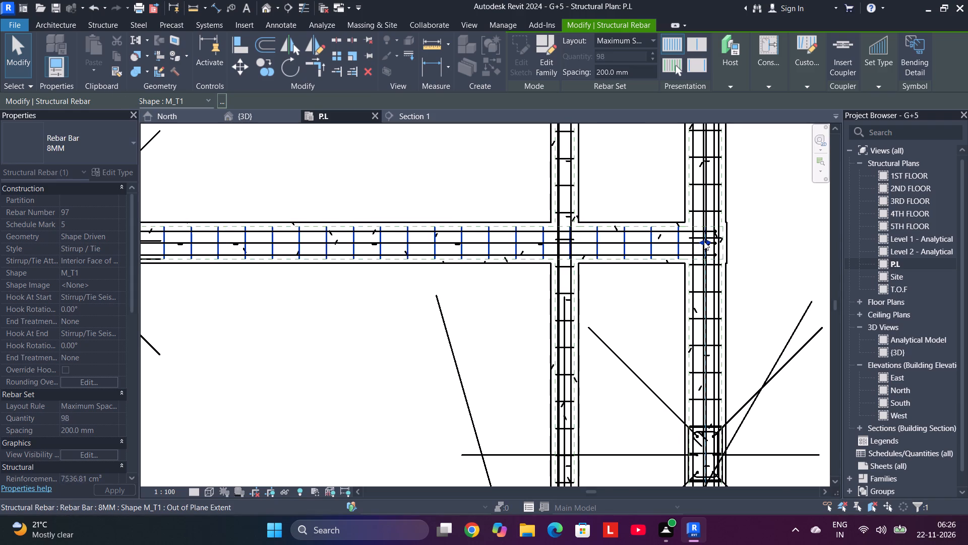
scroll(704, 241, down, 8)
click(604, 295)
scroll(604, 296, down, 6)
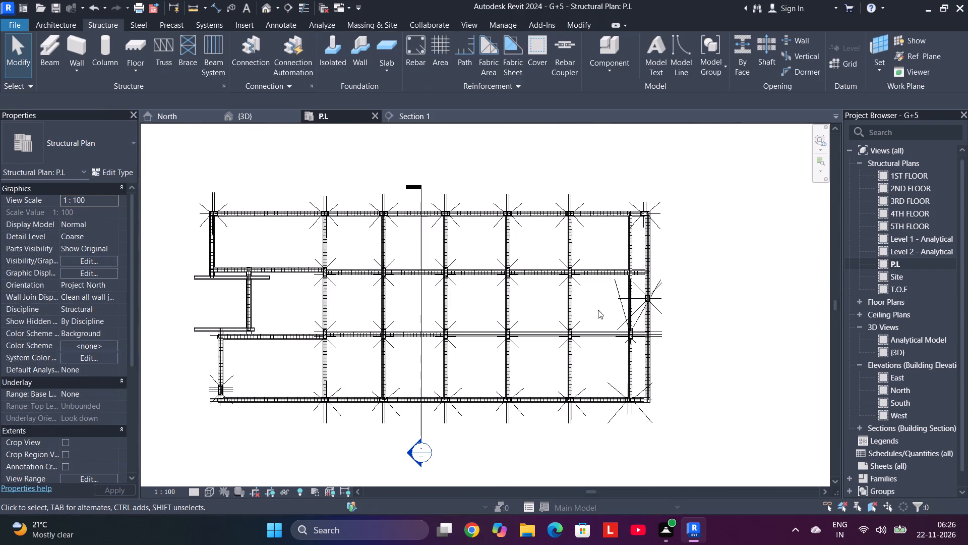
Extend the east end of the 8MM stirrup set on the beam below the middle bays through to the outermost east edge beam in P.L.
scroll(569, 359, up, 7)
scroll(227, 307, up, 5)
scroll(266, 285, up, 3)
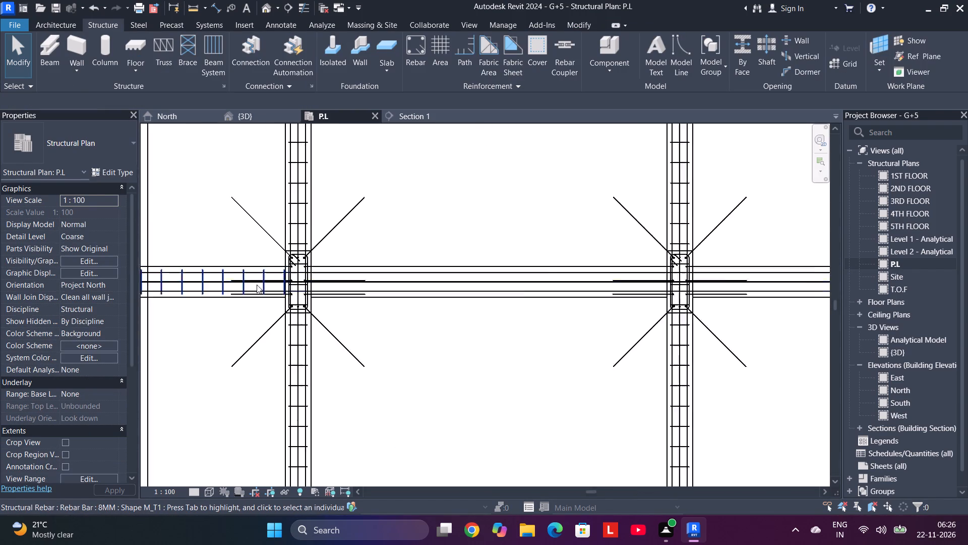
scroll(257, 285, up, 3)
click(266, 270)
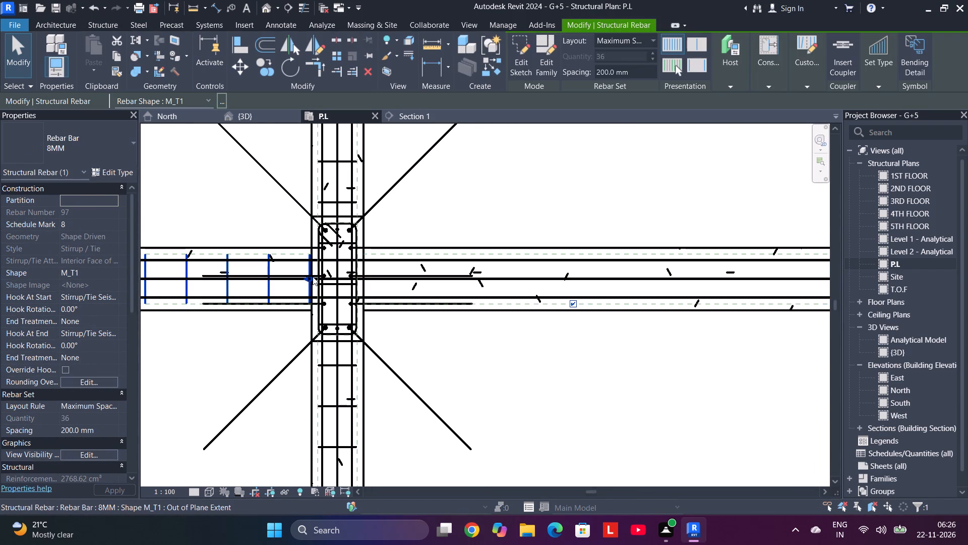
drag(313, 277, 645, 280)
middle_drag(646, 280, 245, 281)
scroll(285, 285, down, 1)
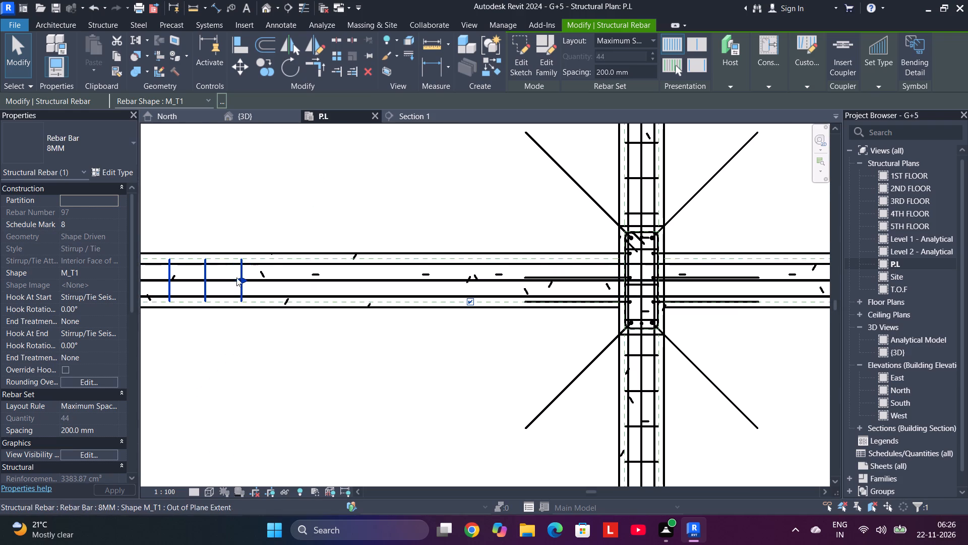
drag(241, 280, 597, 282)
middle_drag(598, 282, 357, 290)
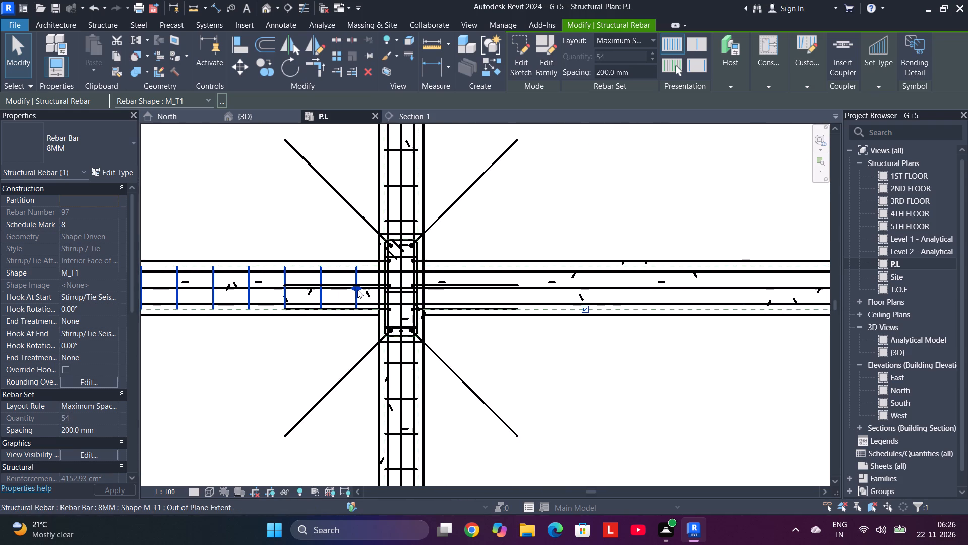
drag(350, 286, 683, 281)
middle_drag(683, 281, 280, 294)
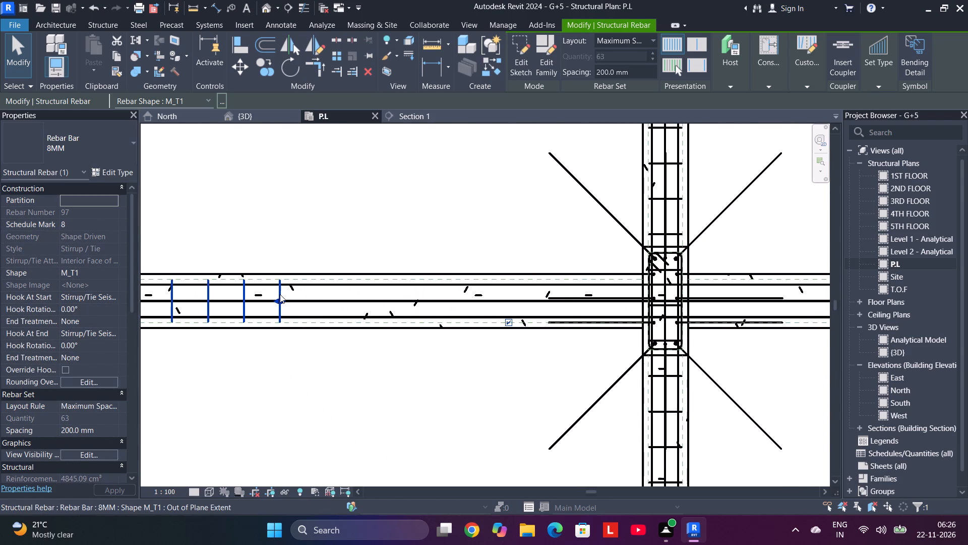
drag(277, 299, 645, 291)
middle_drag(647, 291, 433, 312)
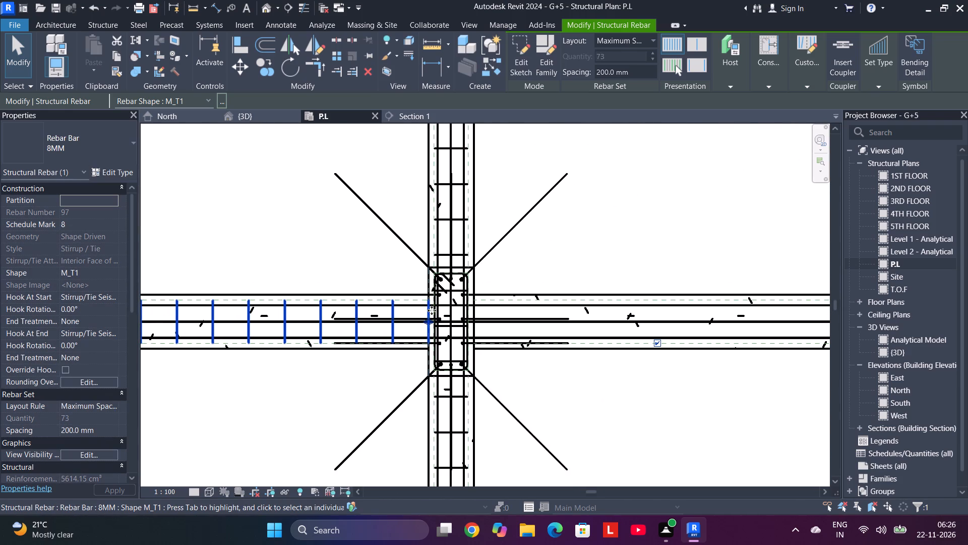
drag(427, 319, 682, 312)
middle_drag(584, 330, 135, 283)
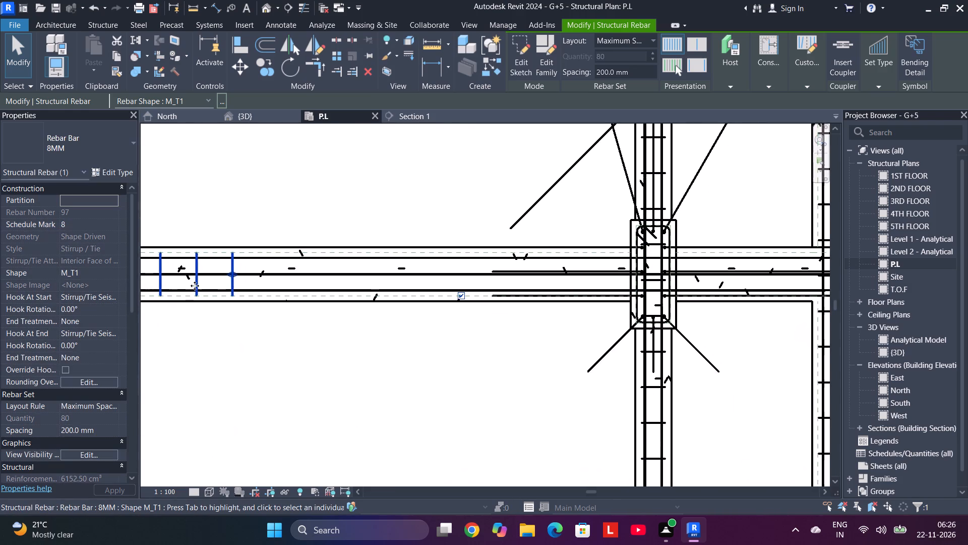
scroll(196, 288, down, 4)
scroll(208, 294, up, 1)
drag(219, 279, 356, 280)
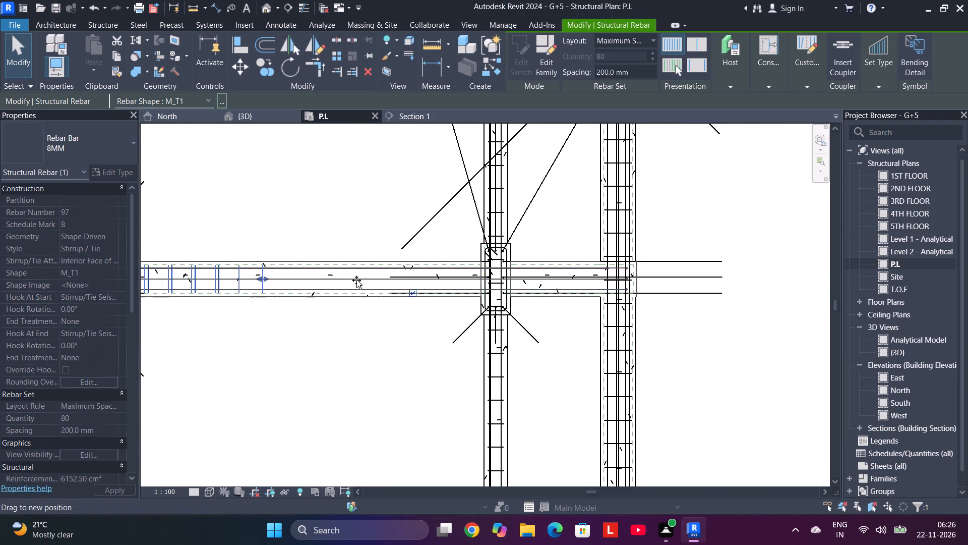
drag(356, 280, 616, 279)
scroll(485, 286, down, 9)
Extend the west end of the same 8MM stirrup set slightly into the beam's starting 600X250 column.
middle_drag(280, 296, 574, 296)
middle_drag(216, 261, 240, 263)
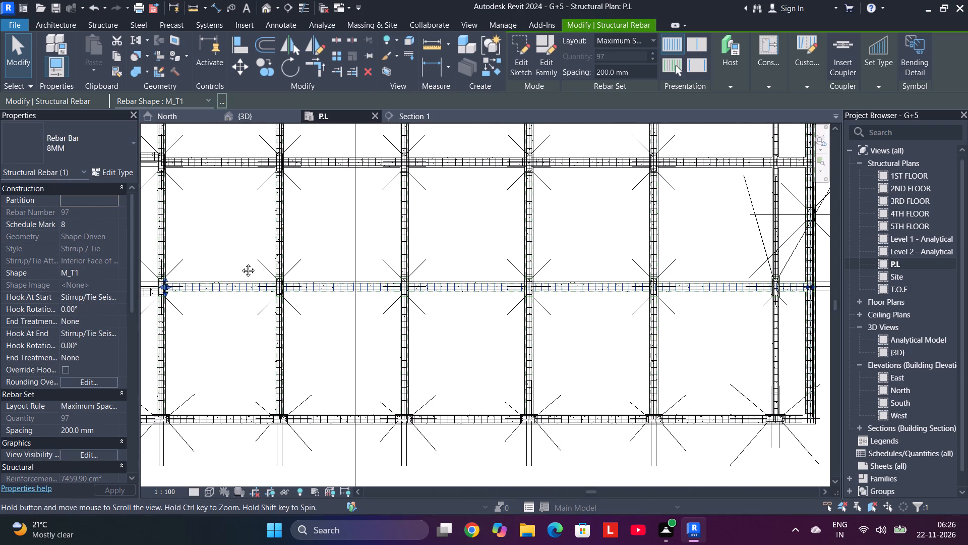
middle_drag(240, 263, 344, 263)
scroll(291, 285, up, 12)
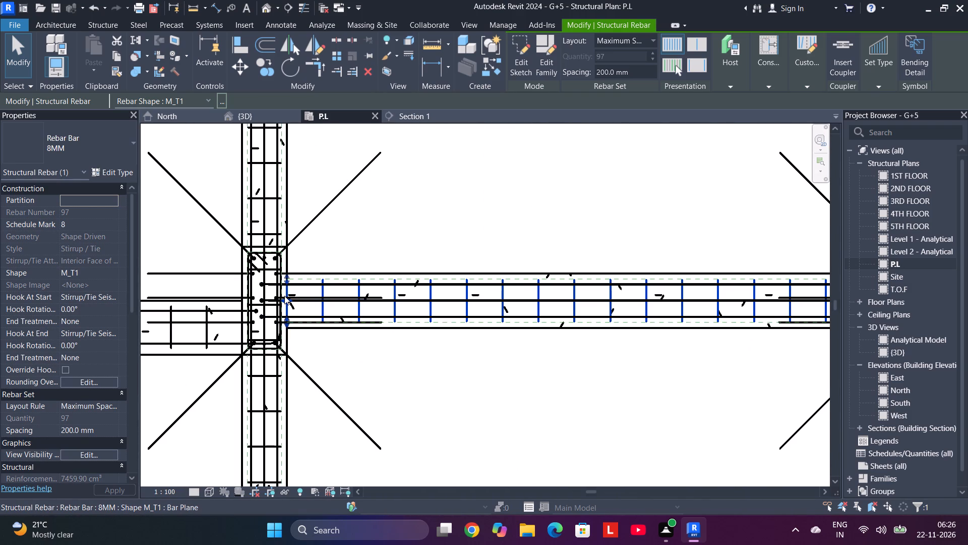
drag(290, 302, 281, 302)
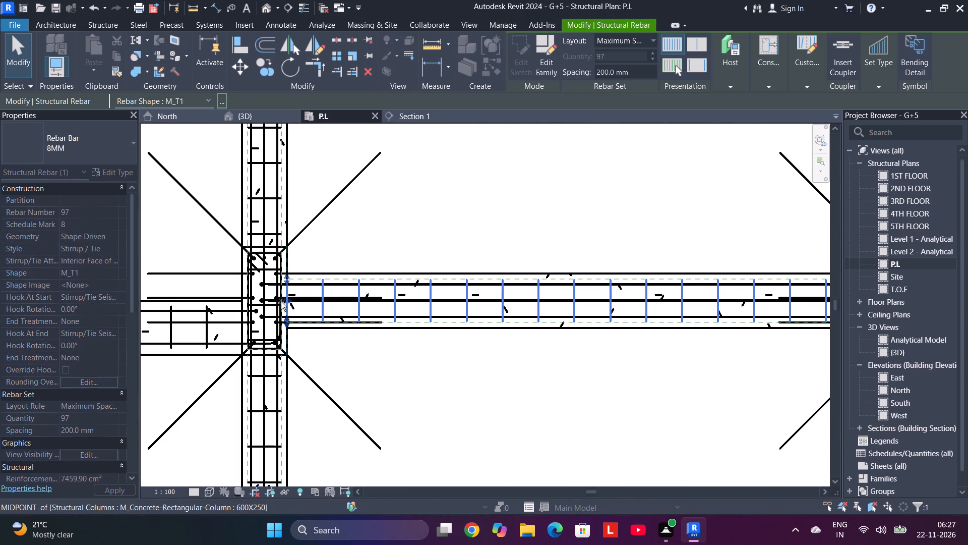
drag(281, 302, 270, 302)
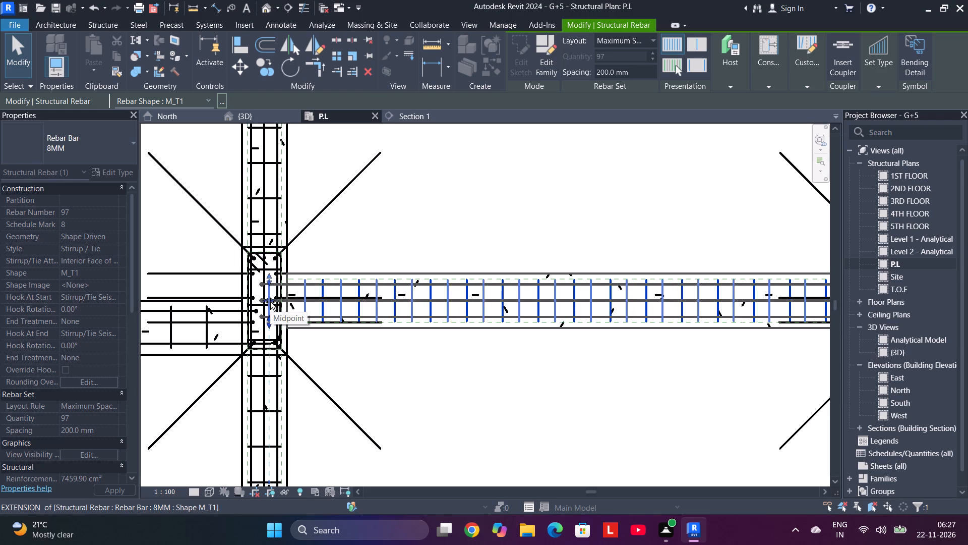
drag(270, 302, 270, 302)
scroll(356, 244, down, 5)
scroll(356, 244, up, 1)
scroll(356, 244, down, 7)
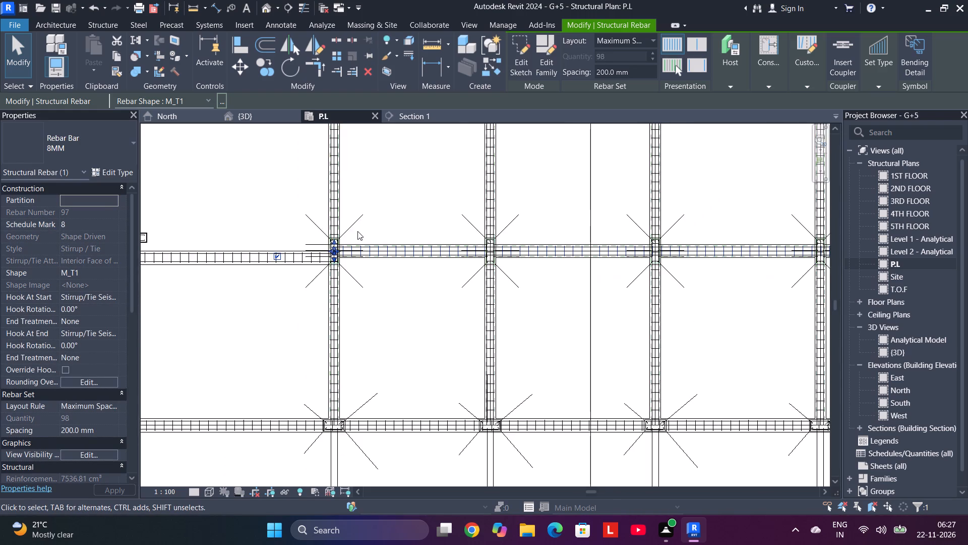
scroll(357, 231, down, 5)
key(Escape)
key(Escape)
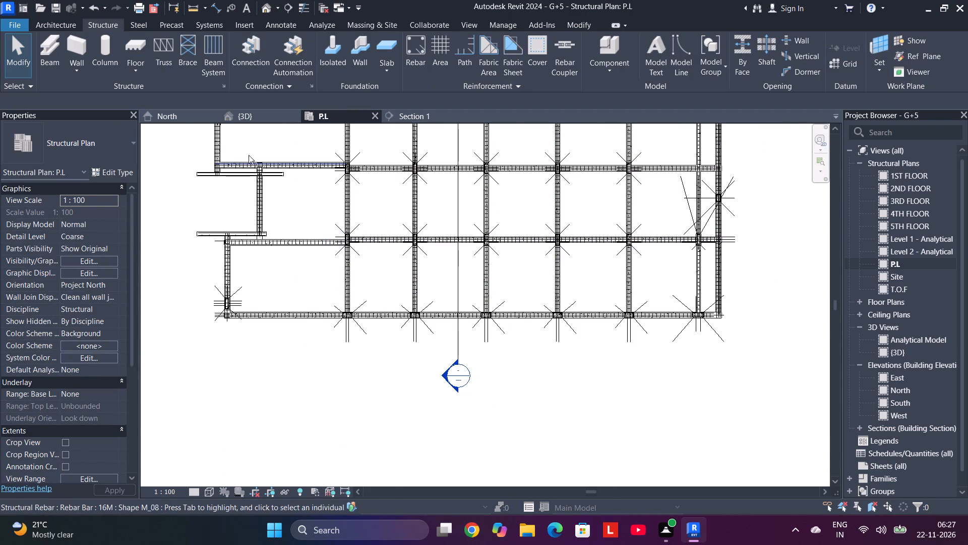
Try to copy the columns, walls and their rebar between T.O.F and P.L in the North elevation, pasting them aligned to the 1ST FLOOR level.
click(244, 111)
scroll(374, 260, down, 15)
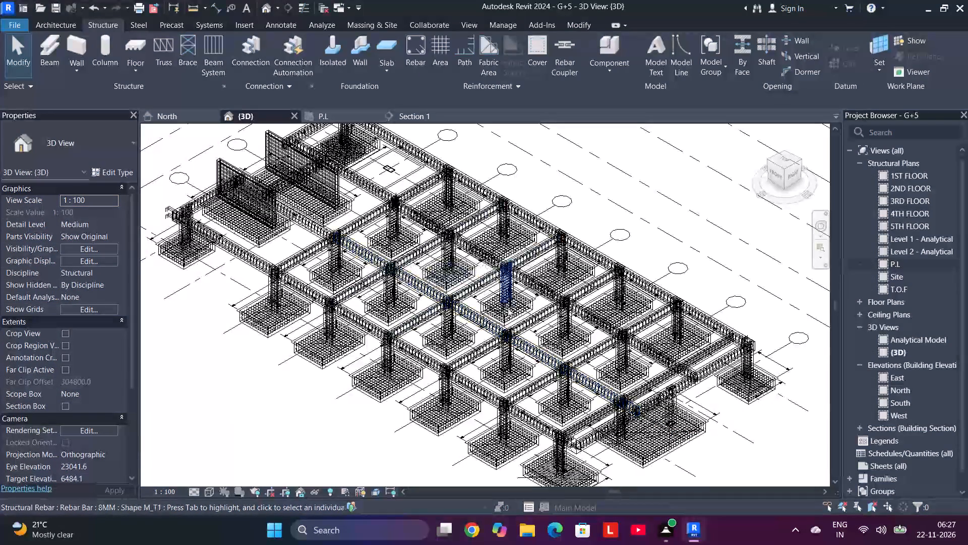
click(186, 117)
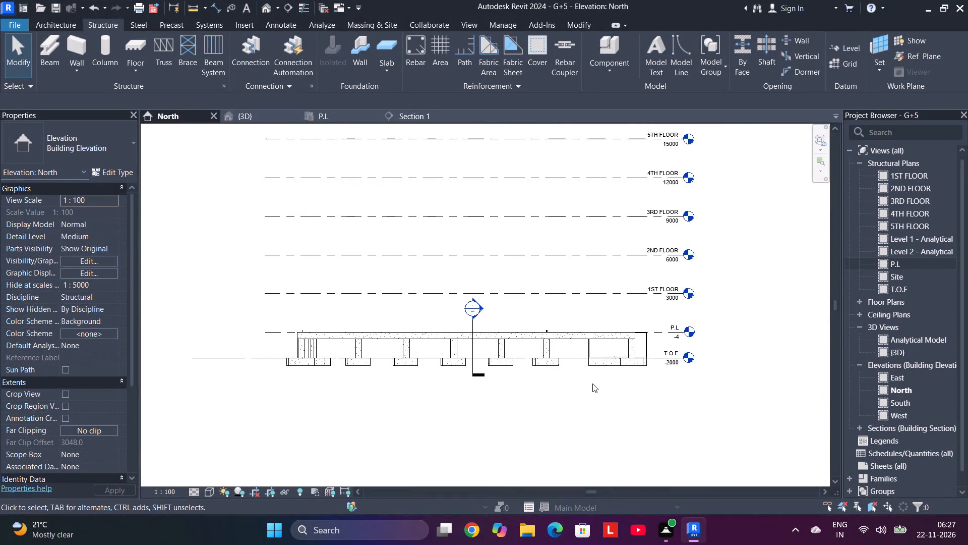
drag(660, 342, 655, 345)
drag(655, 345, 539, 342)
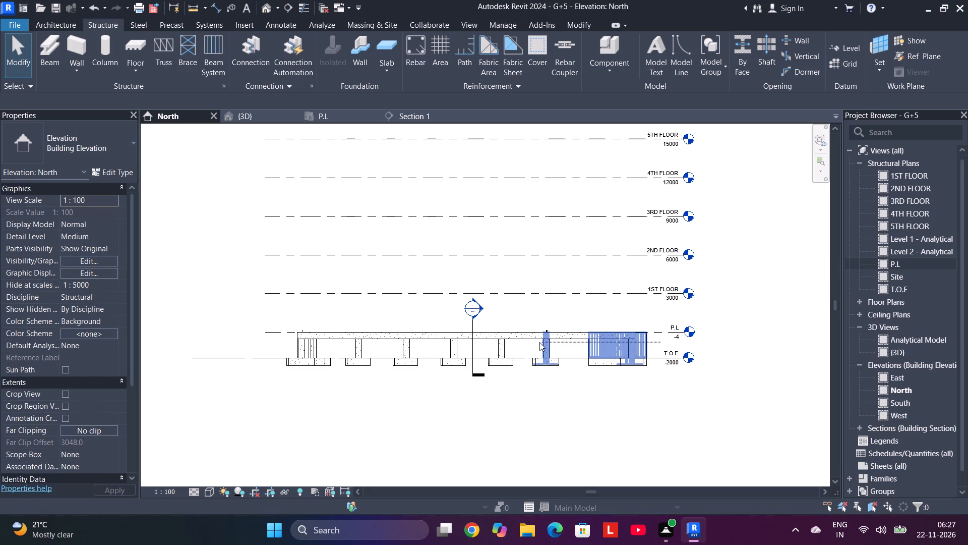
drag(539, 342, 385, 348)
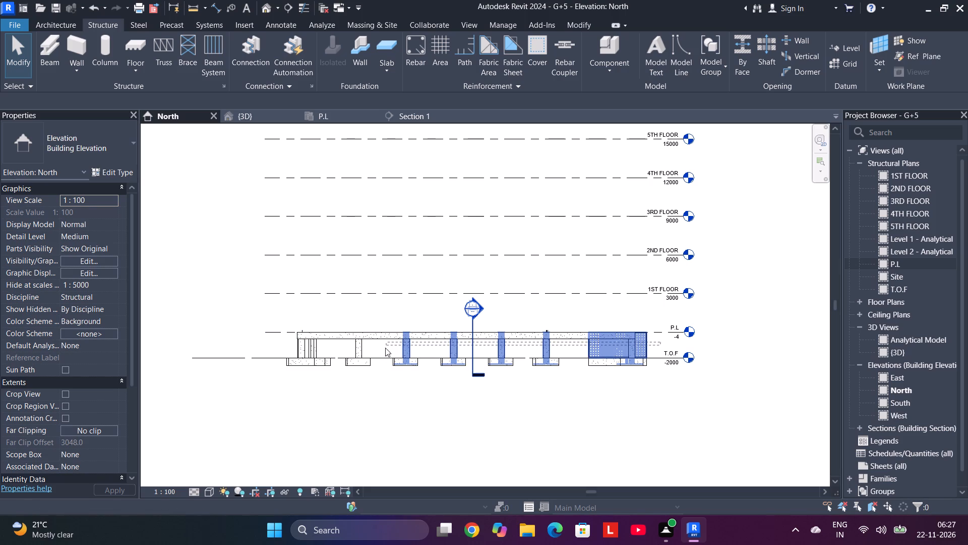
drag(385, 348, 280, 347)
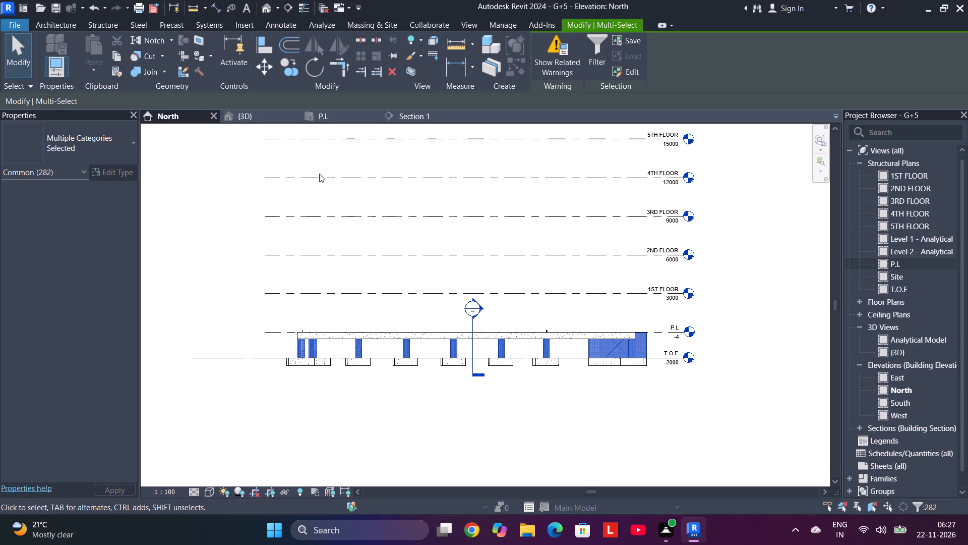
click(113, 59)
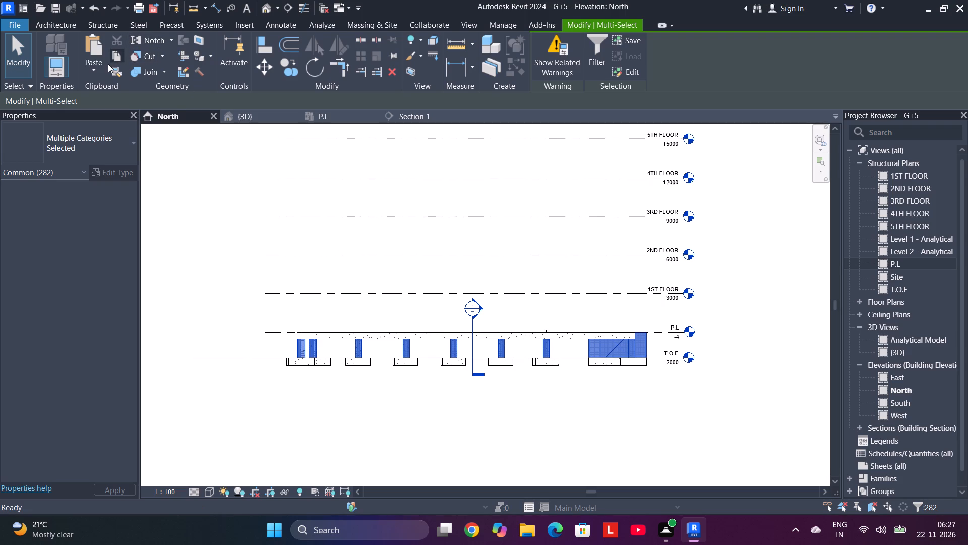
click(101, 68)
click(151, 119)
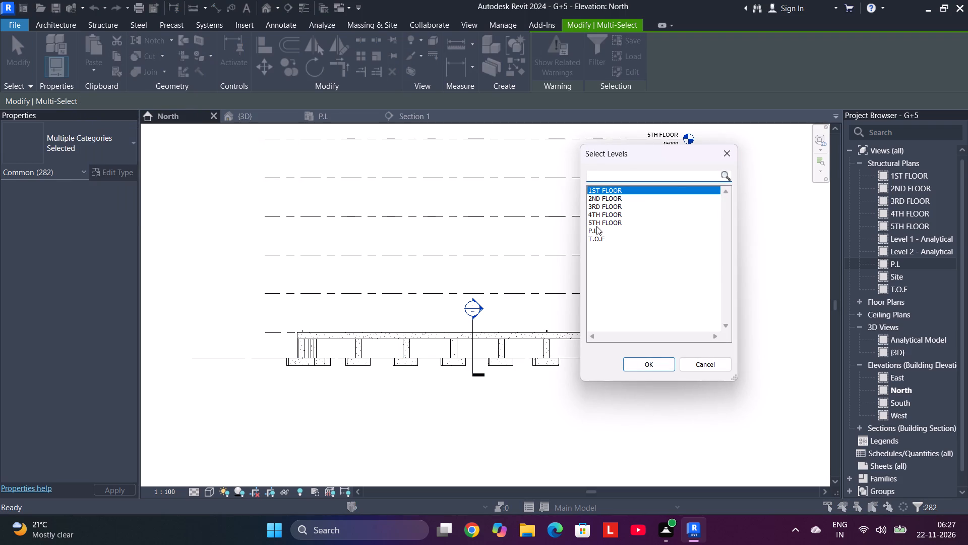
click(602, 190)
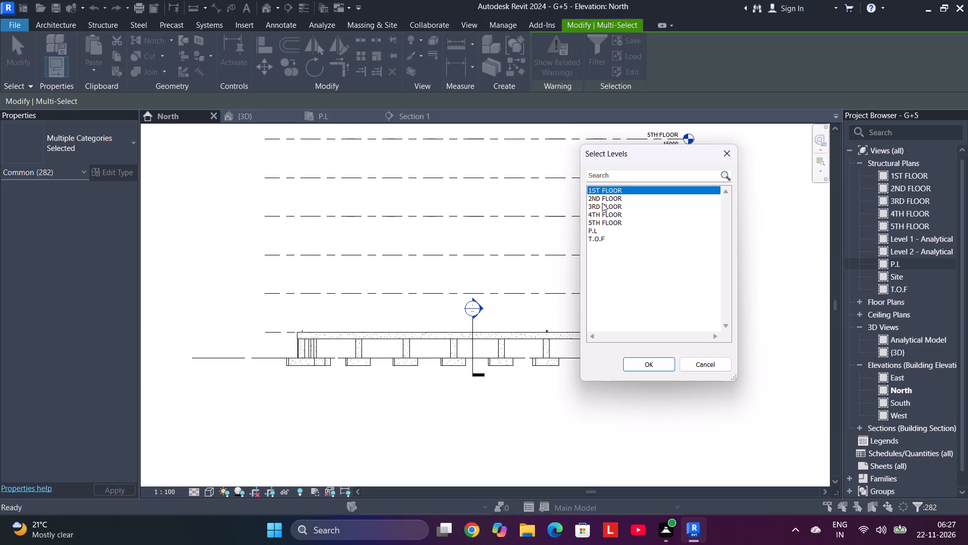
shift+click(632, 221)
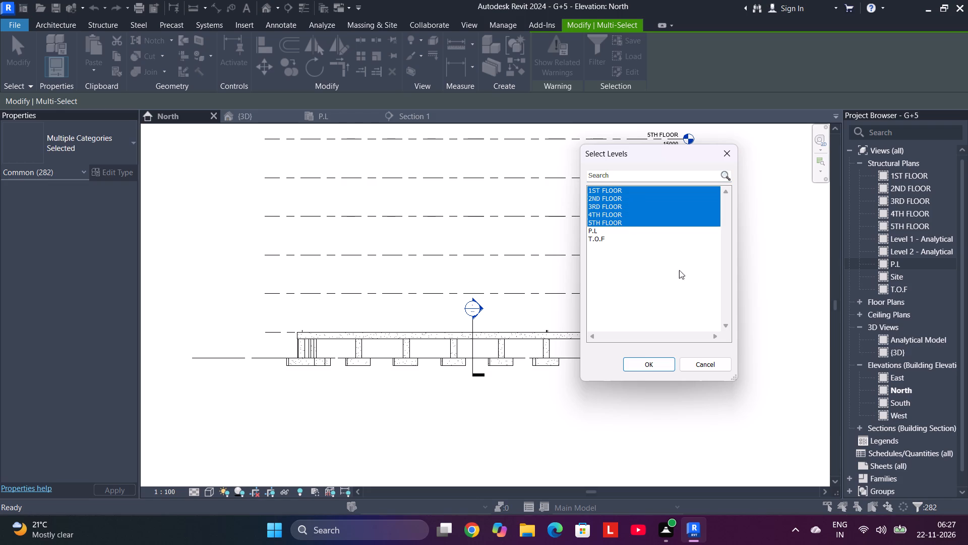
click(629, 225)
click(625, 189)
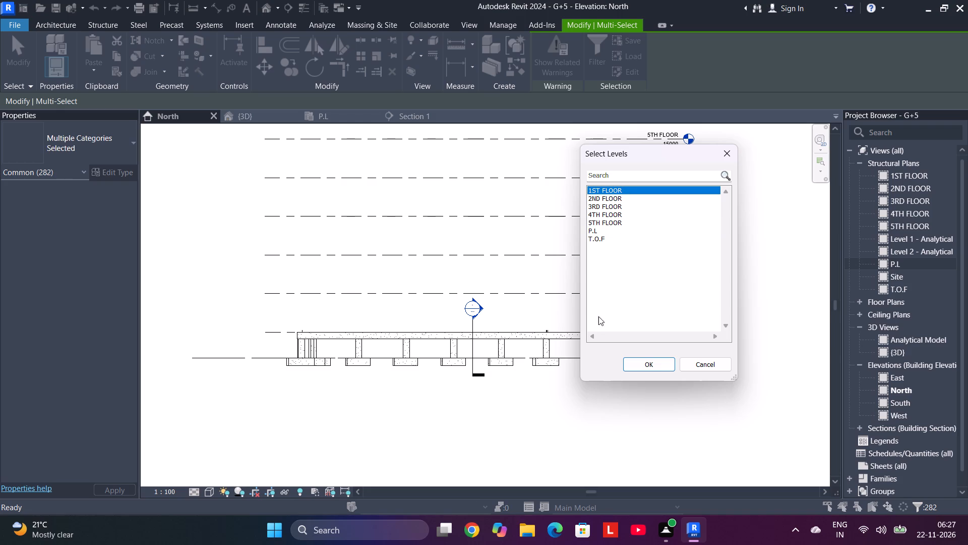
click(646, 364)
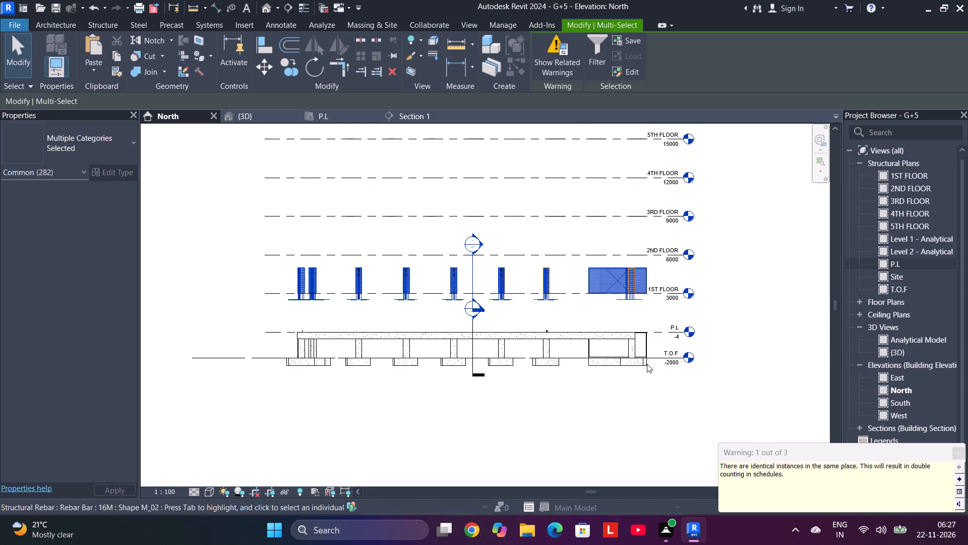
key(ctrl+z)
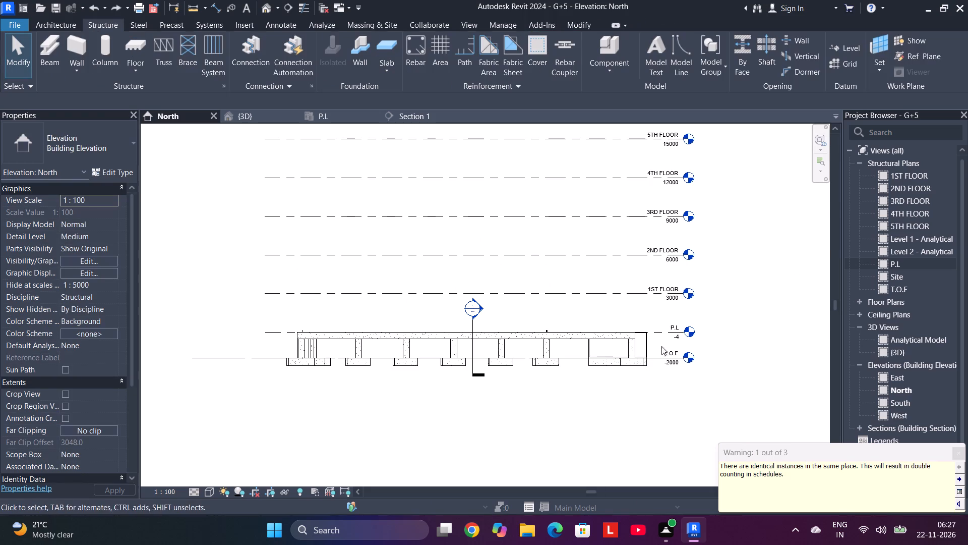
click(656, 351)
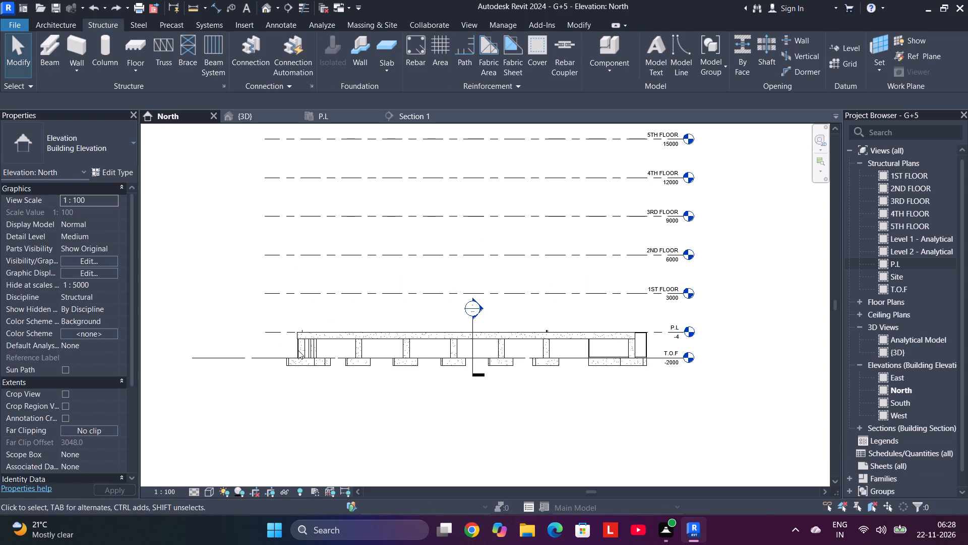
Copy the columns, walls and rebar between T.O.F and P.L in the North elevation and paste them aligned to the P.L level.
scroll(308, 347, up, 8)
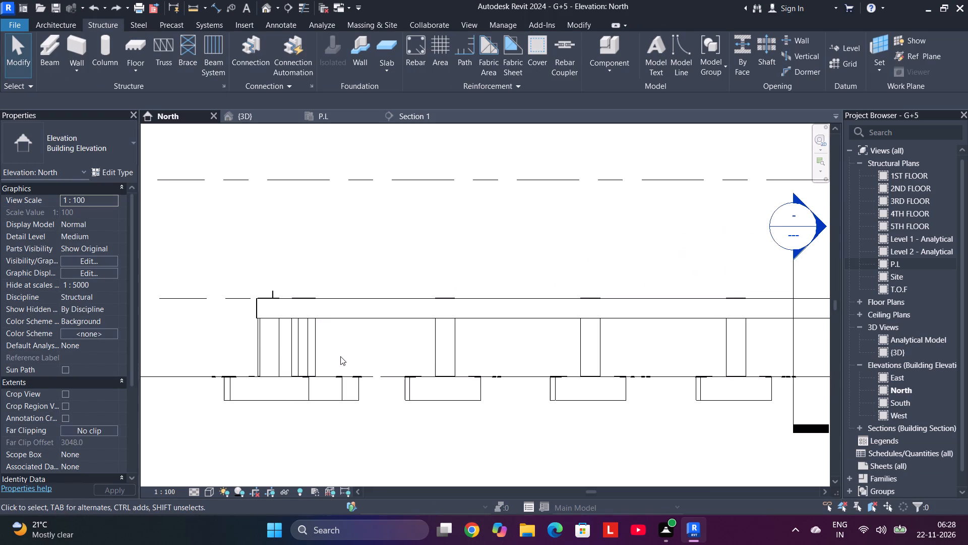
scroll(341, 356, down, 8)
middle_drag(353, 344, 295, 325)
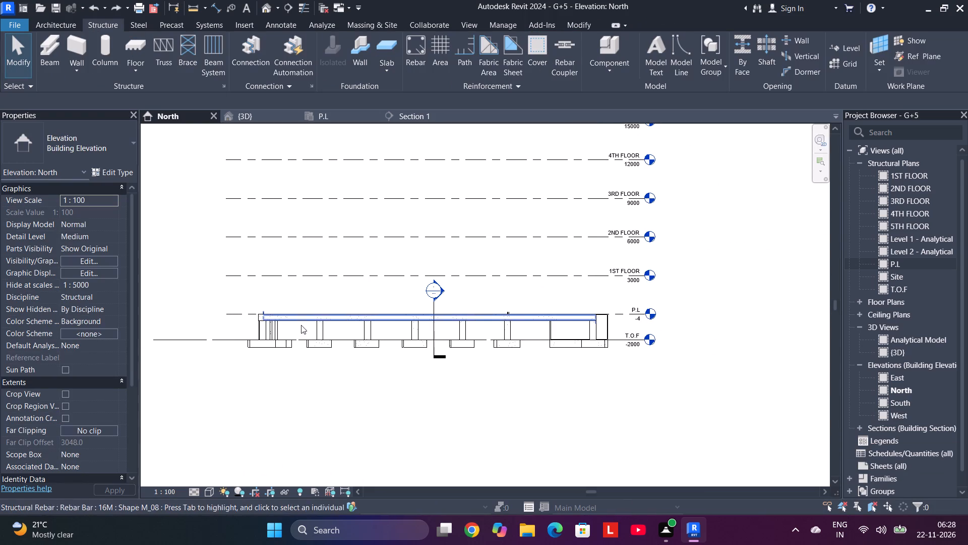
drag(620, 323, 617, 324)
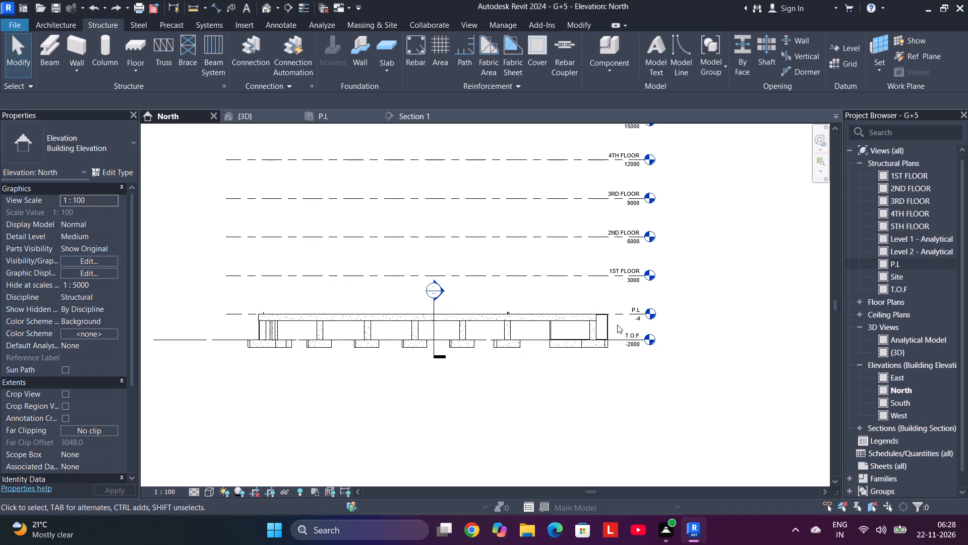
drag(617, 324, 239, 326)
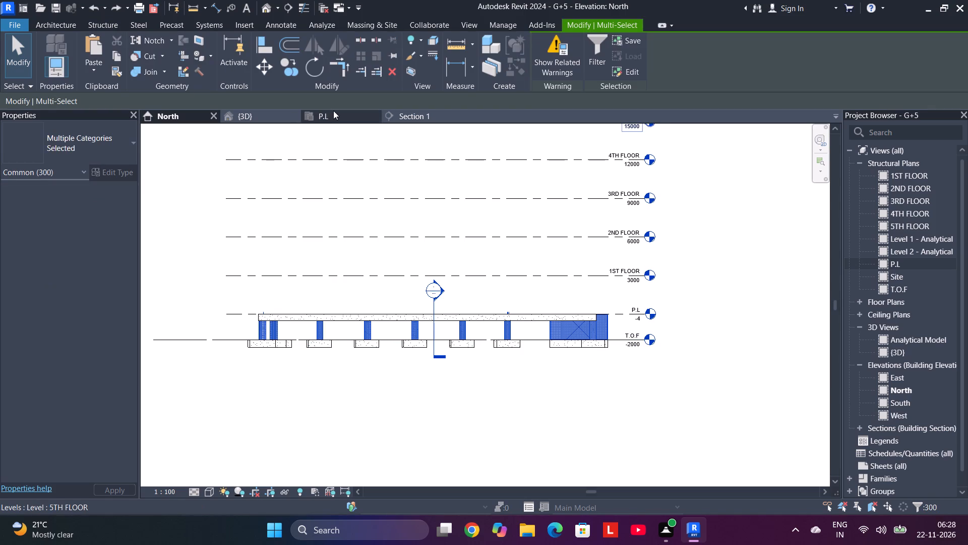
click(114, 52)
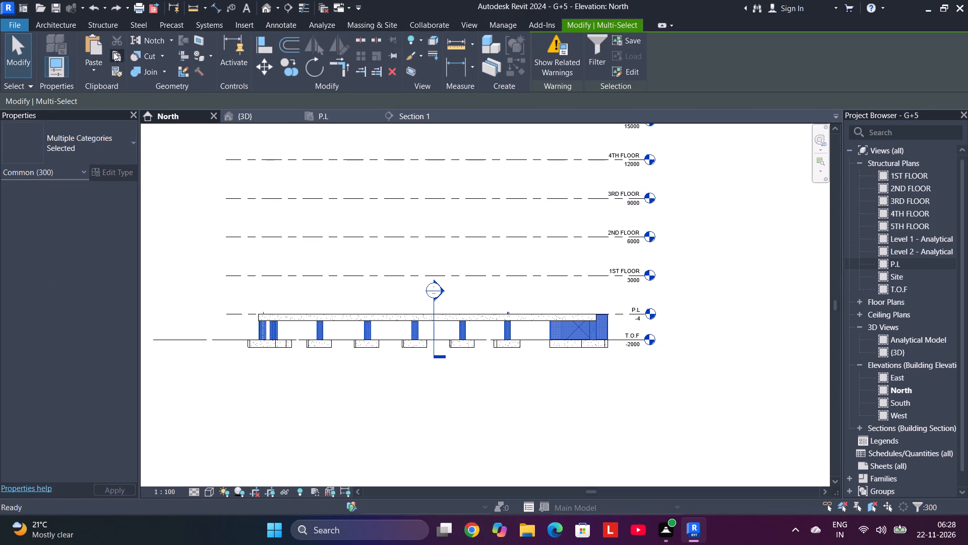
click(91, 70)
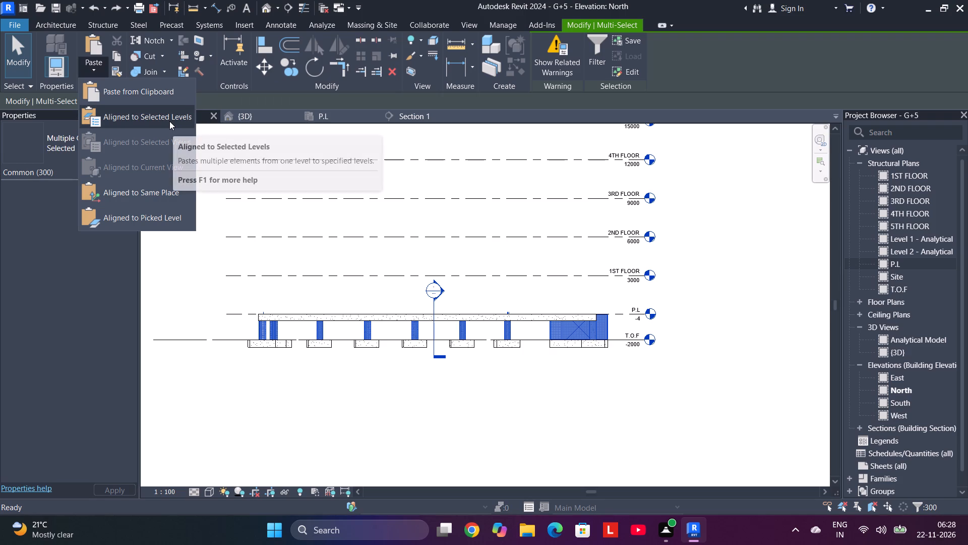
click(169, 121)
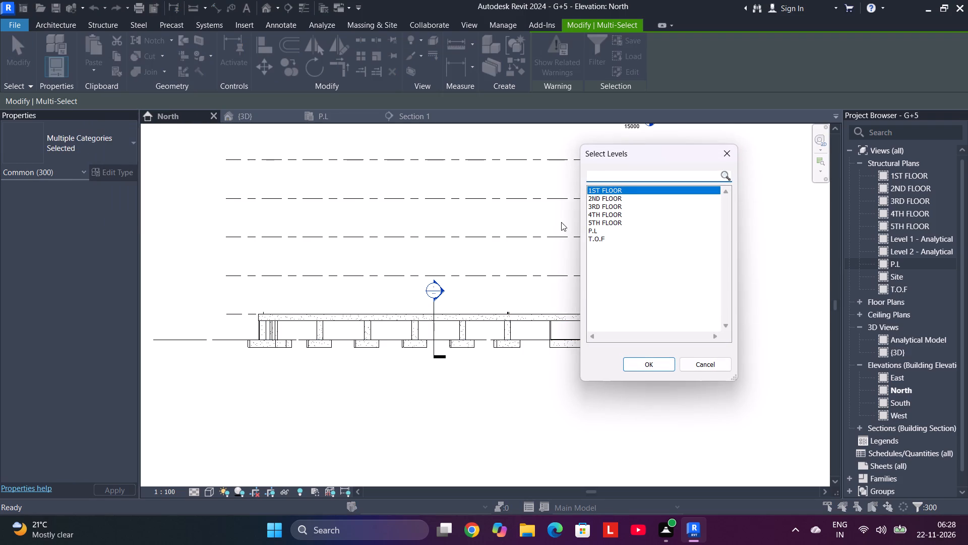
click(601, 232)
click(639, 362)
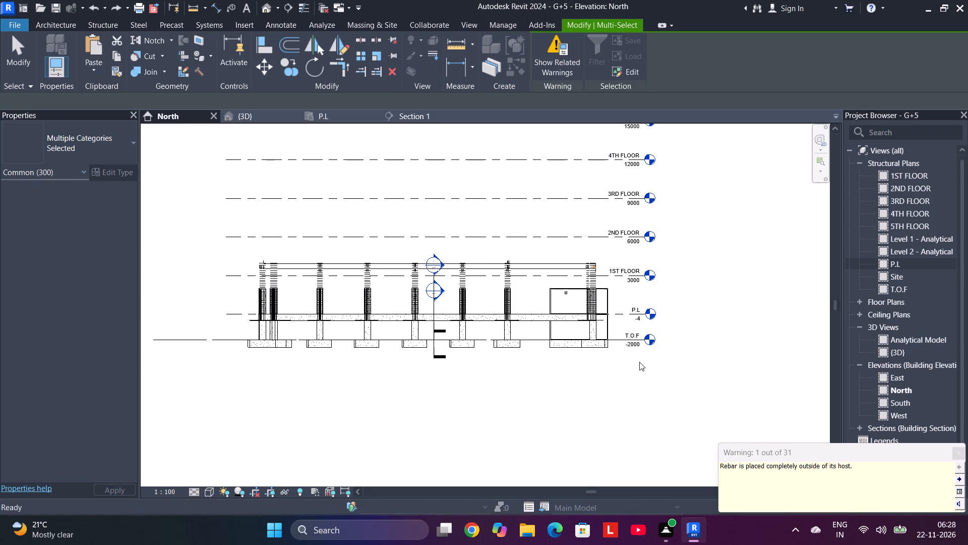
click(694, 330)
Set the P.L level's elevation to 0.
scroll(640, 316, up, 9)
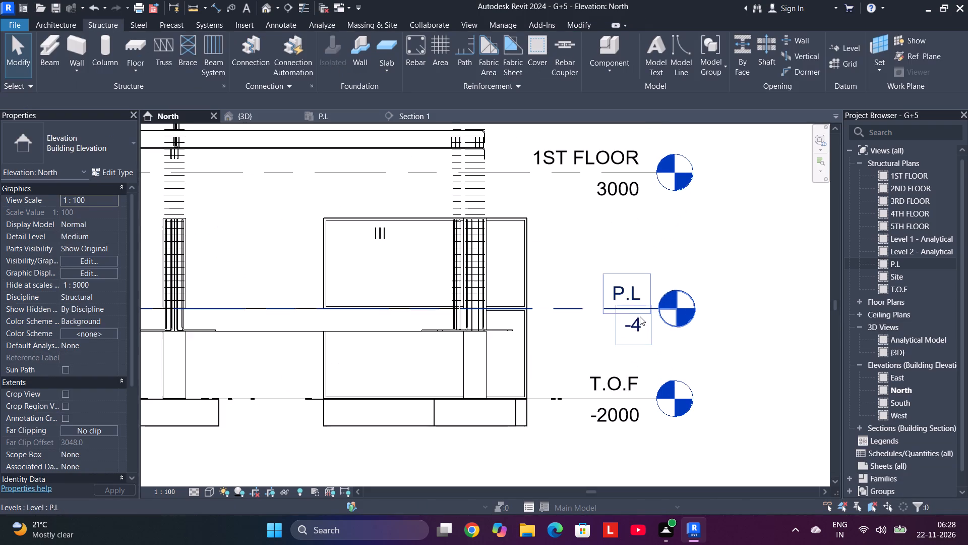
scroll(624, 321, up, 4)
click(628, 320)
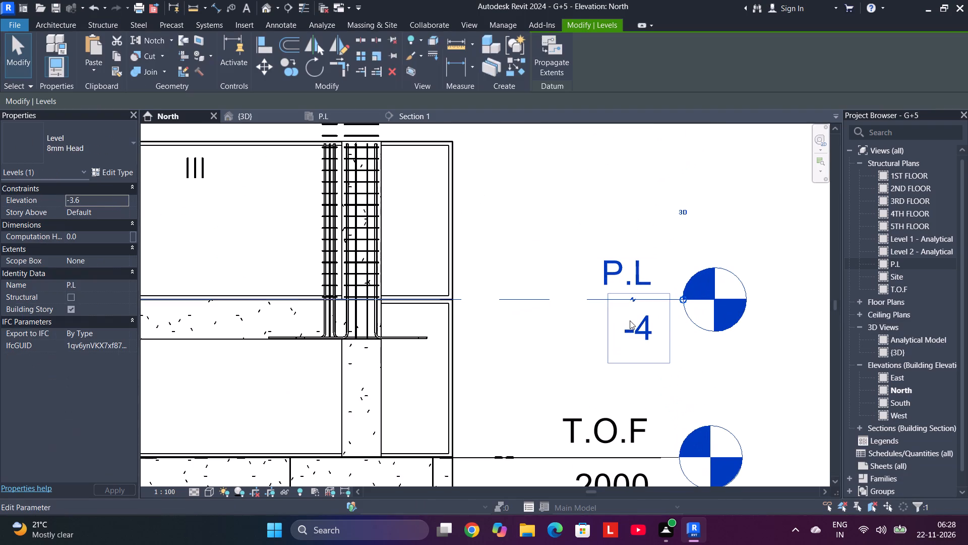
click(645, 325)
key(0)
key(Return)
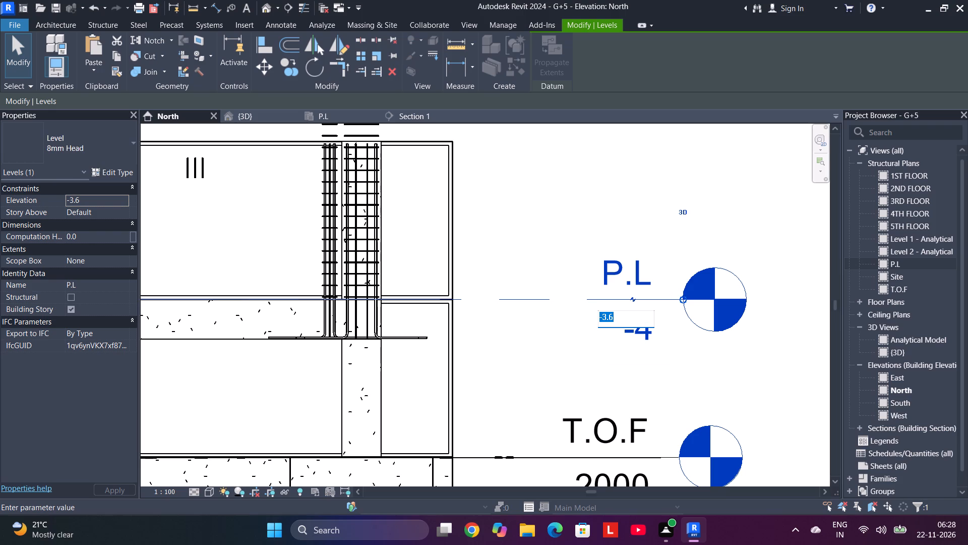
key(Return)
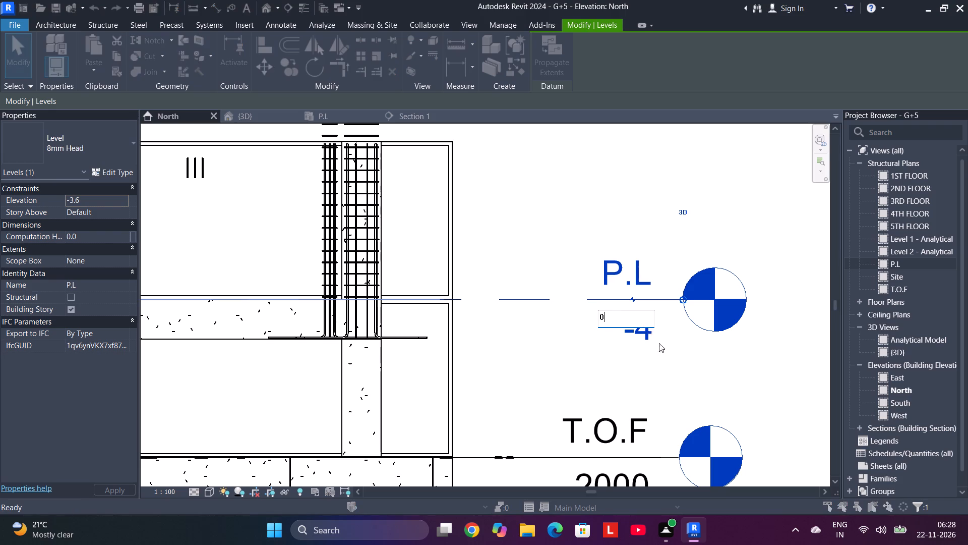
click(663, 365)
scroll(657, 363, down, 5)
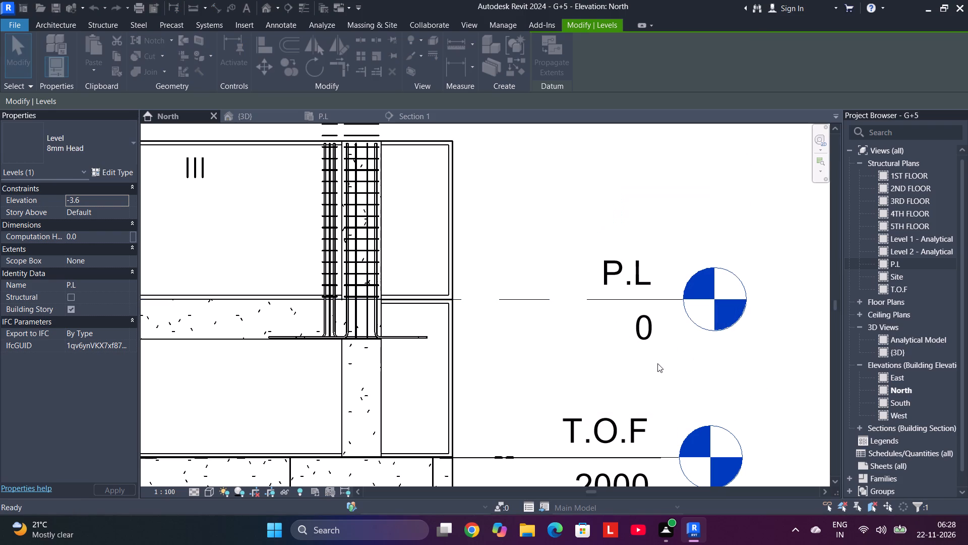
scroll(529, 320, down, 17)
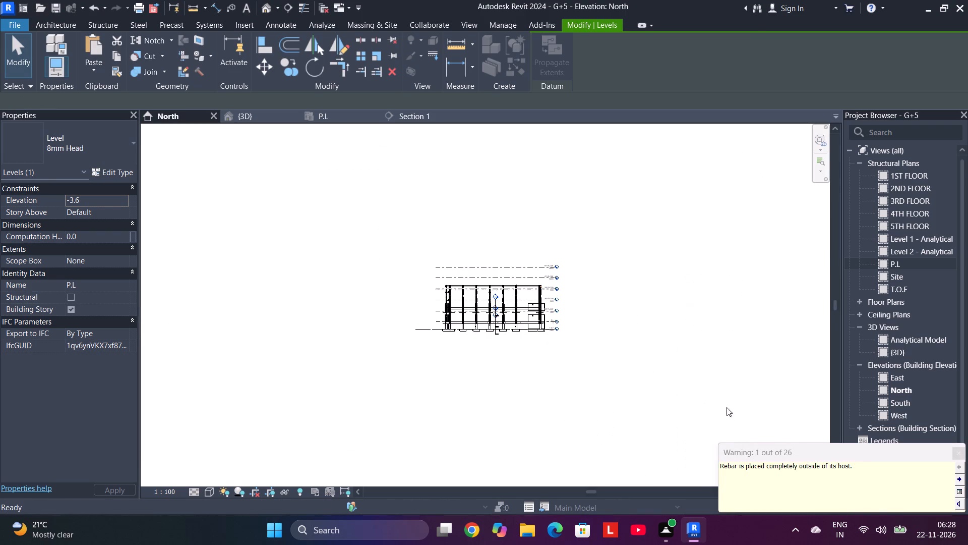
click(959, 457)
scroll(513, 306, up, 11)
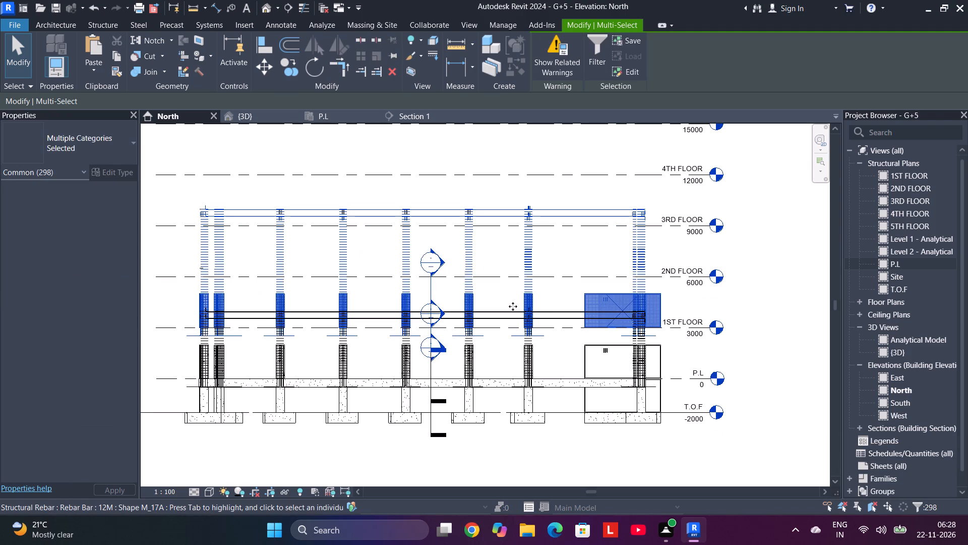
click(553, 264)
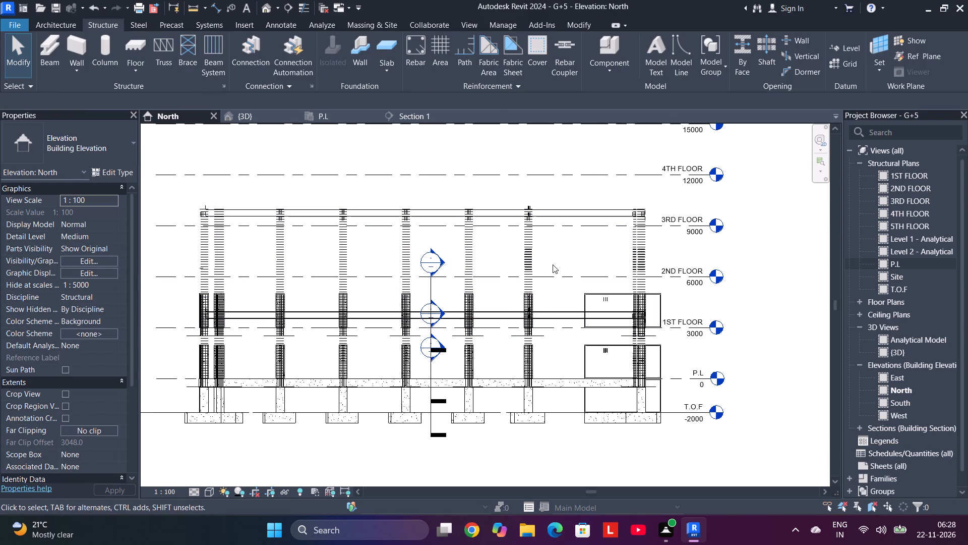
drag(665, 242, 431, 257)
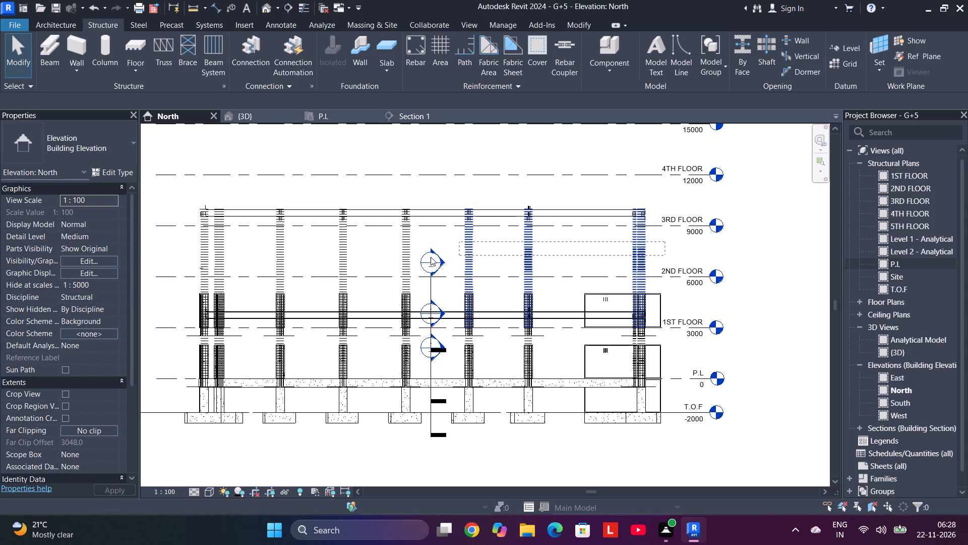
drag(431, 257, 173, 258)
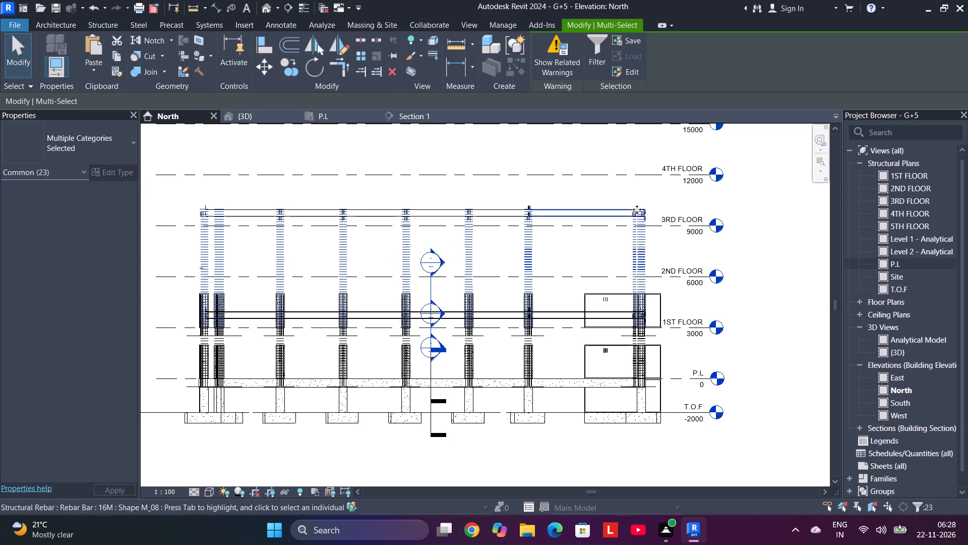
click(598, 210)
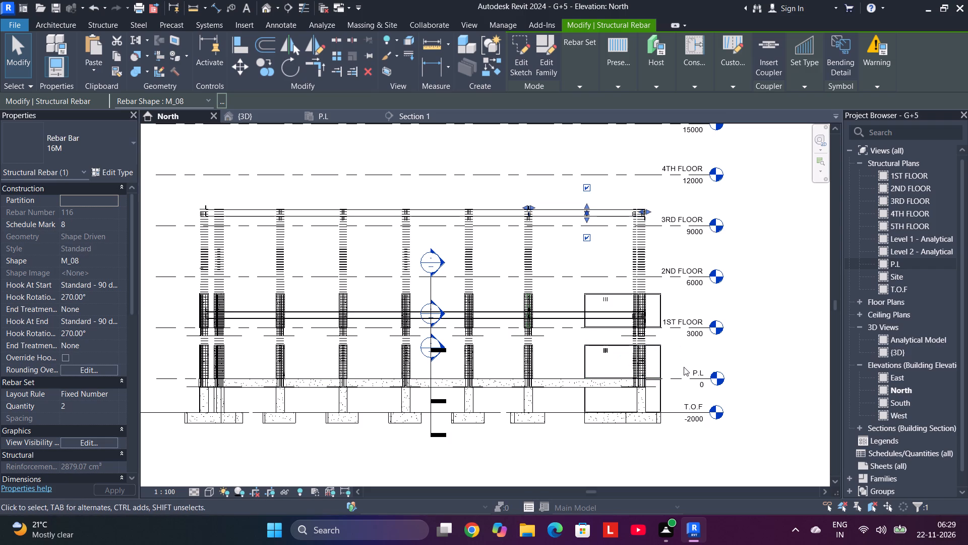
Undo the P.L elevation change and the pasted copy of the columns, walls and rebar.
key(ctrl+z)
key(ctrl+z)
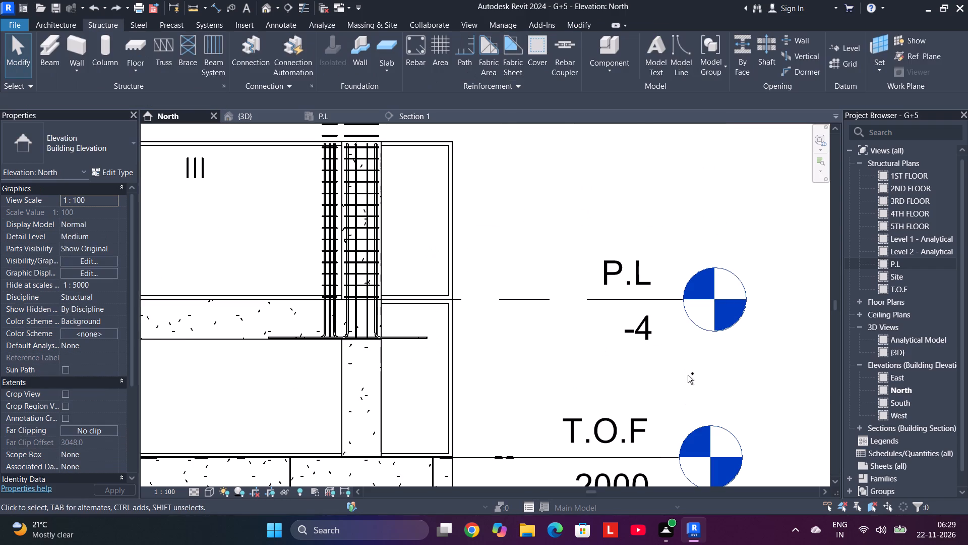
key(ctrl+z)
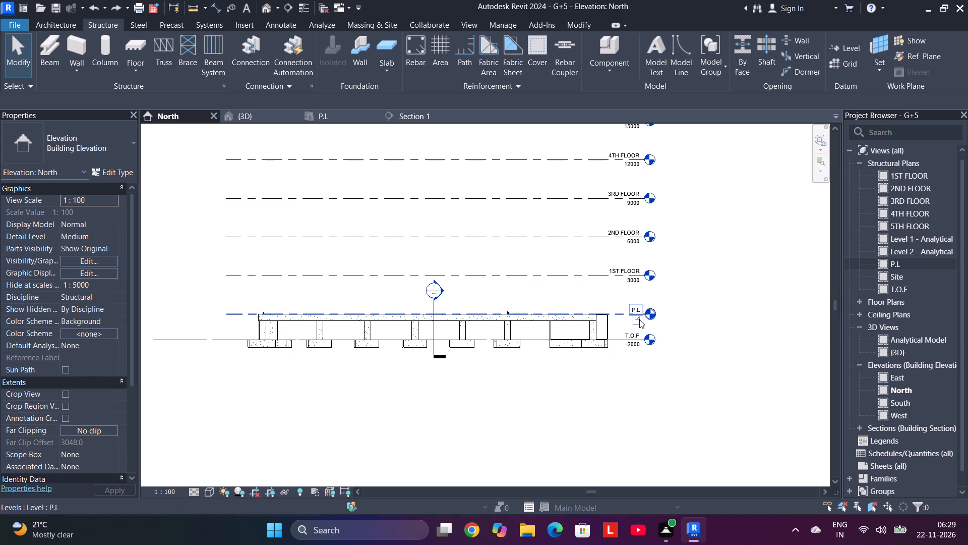
Set the P.L level's elevation to 0 before copying any structure onto it.
double_click(637, 321)
drag(627, 326, 509, 334)
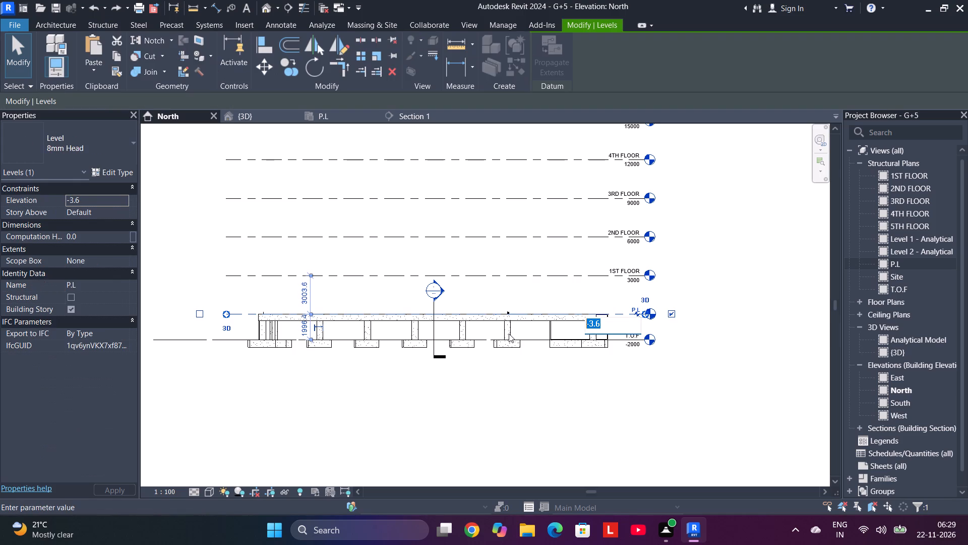
key(0)
key(Return)
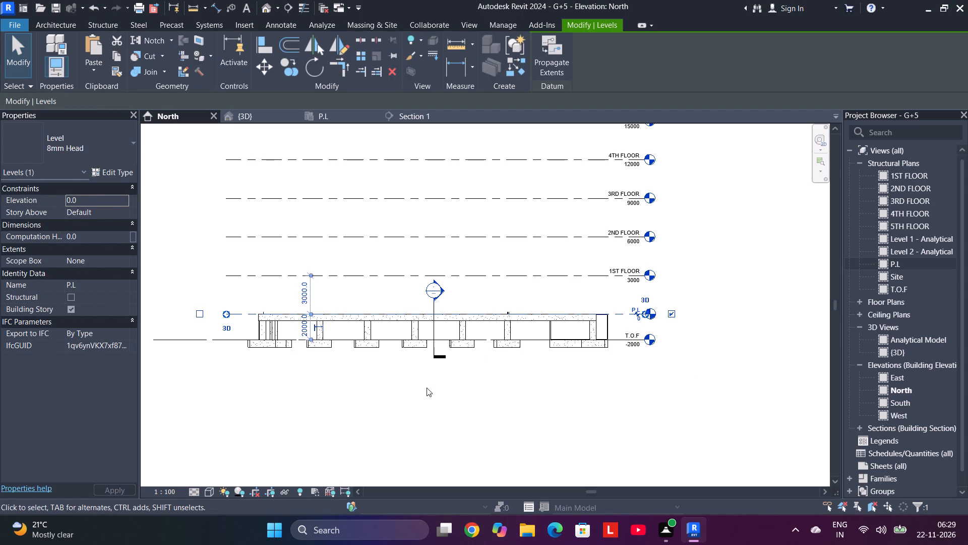
click(417, 398)
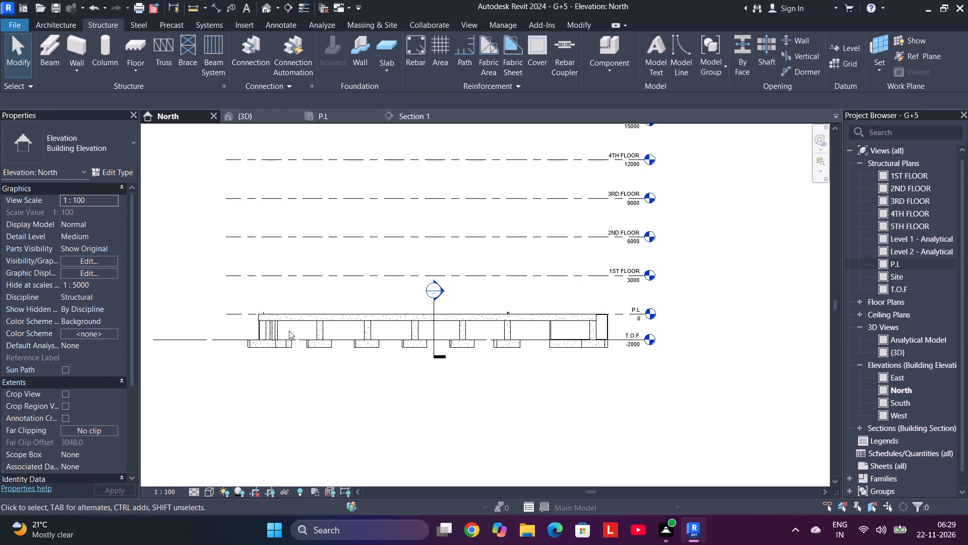
Copy the columns, walls and rebar between T.O.F and P.L, leaving out the plinth beams, and paste them aligned to the P.L level.
scroll(631, 324, up, 3)
middle_drag(616, 326, 639, 321)
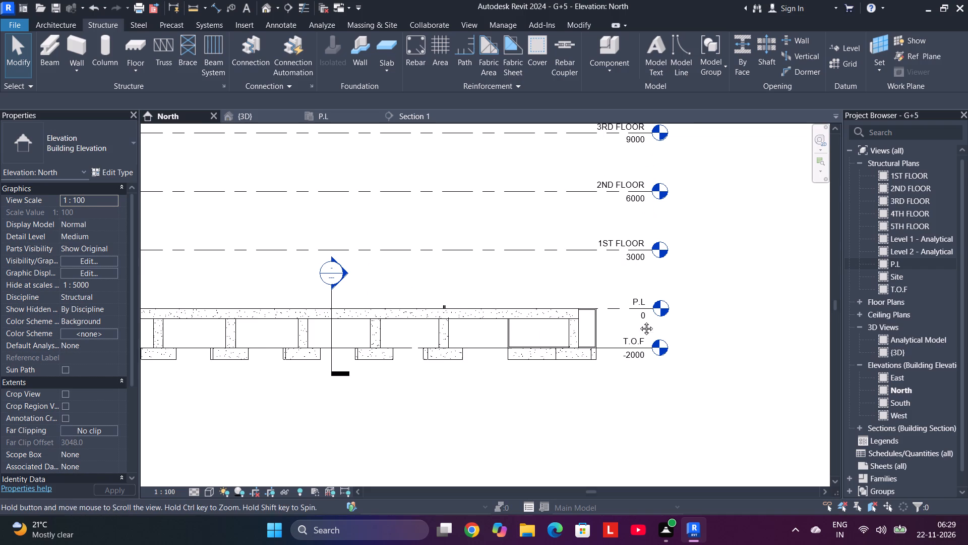
middle_drag(639, 321, 702, 305)
drag(696, 309, 484, 316)
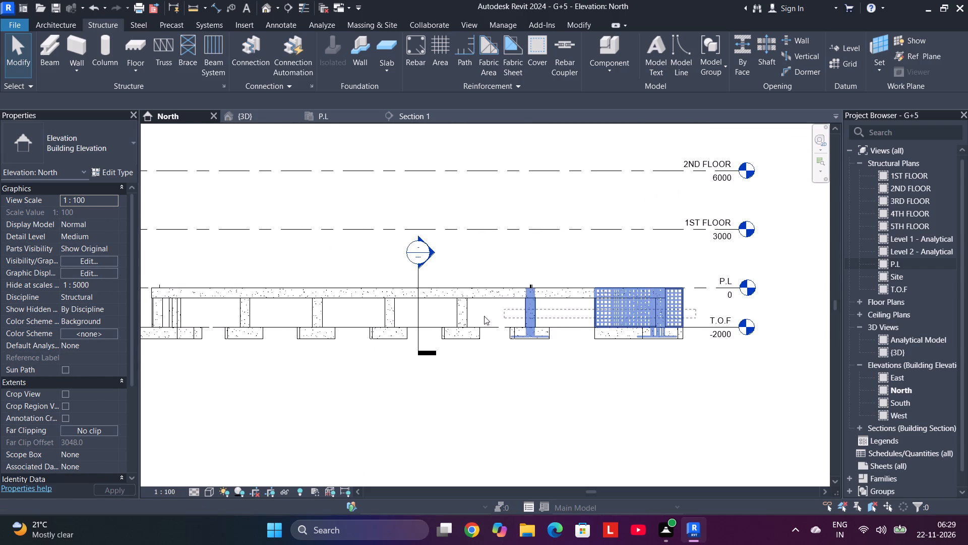
drag(484, 316, 145, 310)
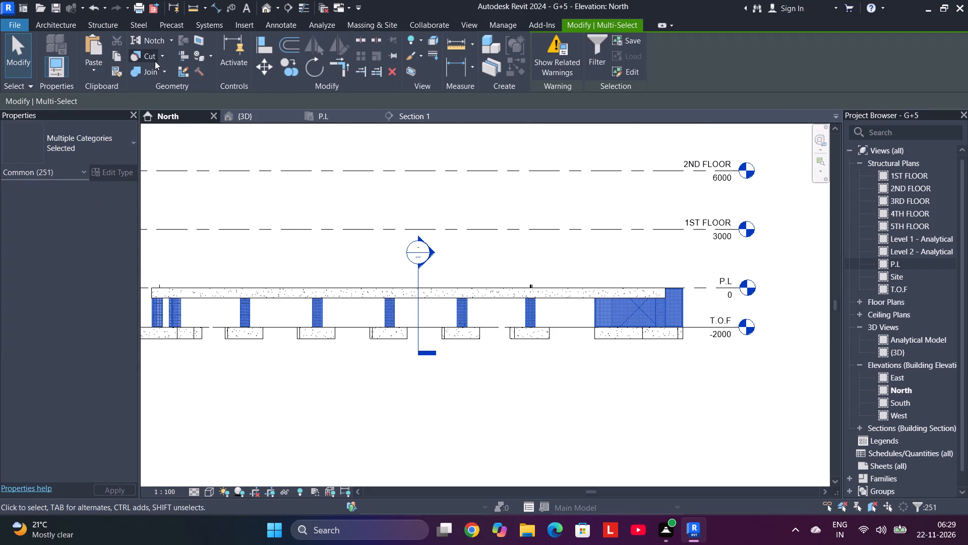
click(117, 58)
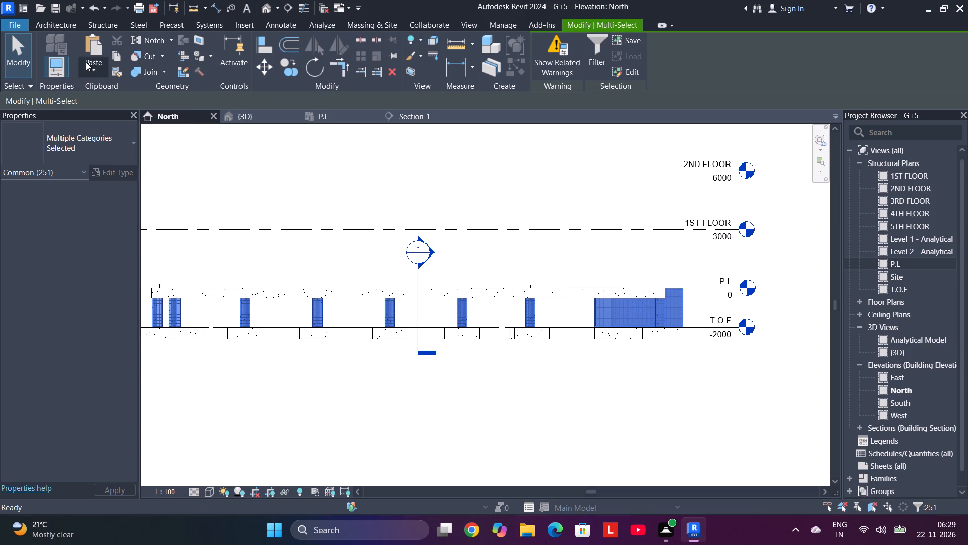
click(81, 64)
click(146, 122)
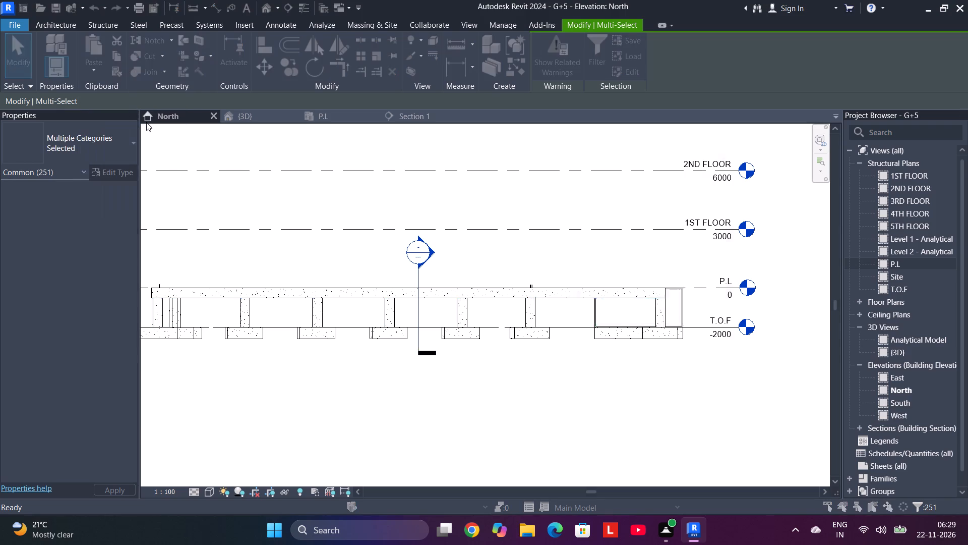
click(633, 236)
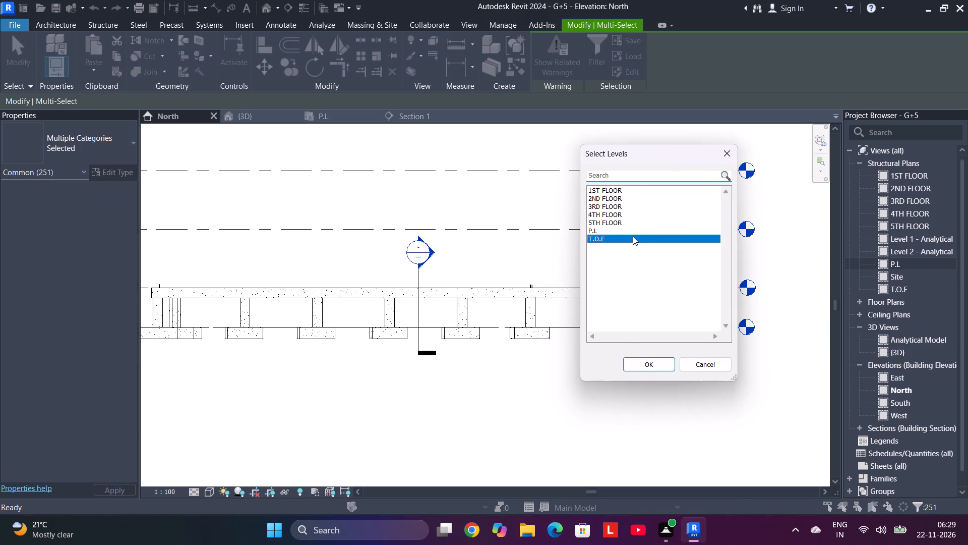
click(601, 230)
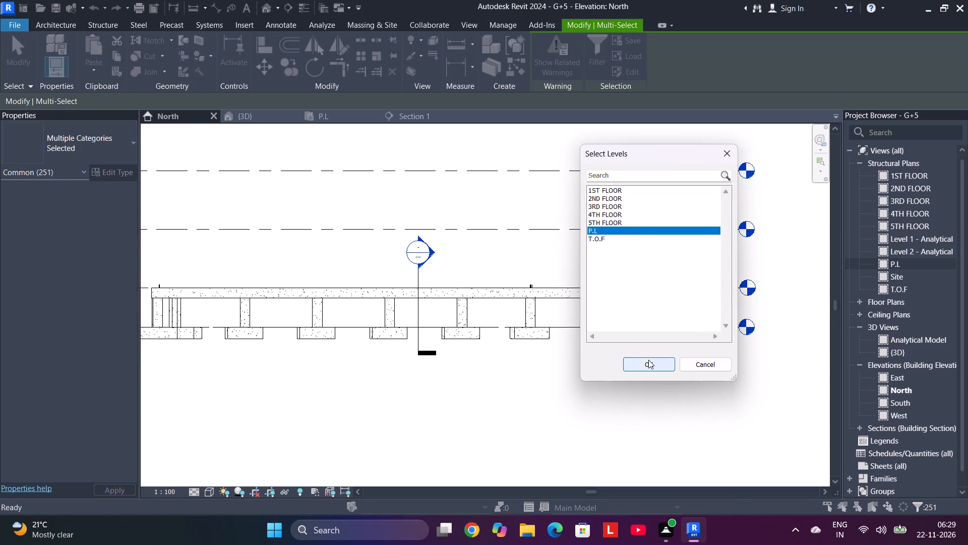
click(648, 360)
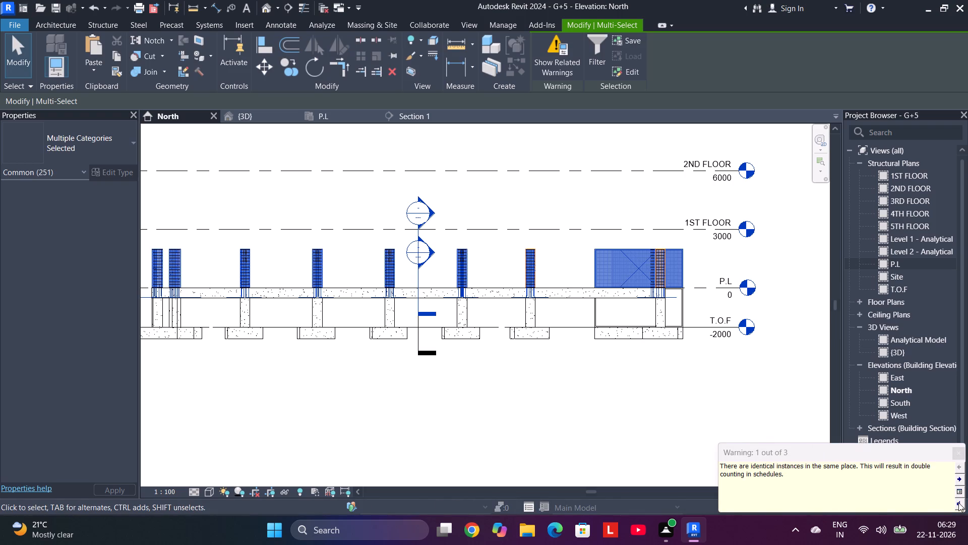
click(957, 454)
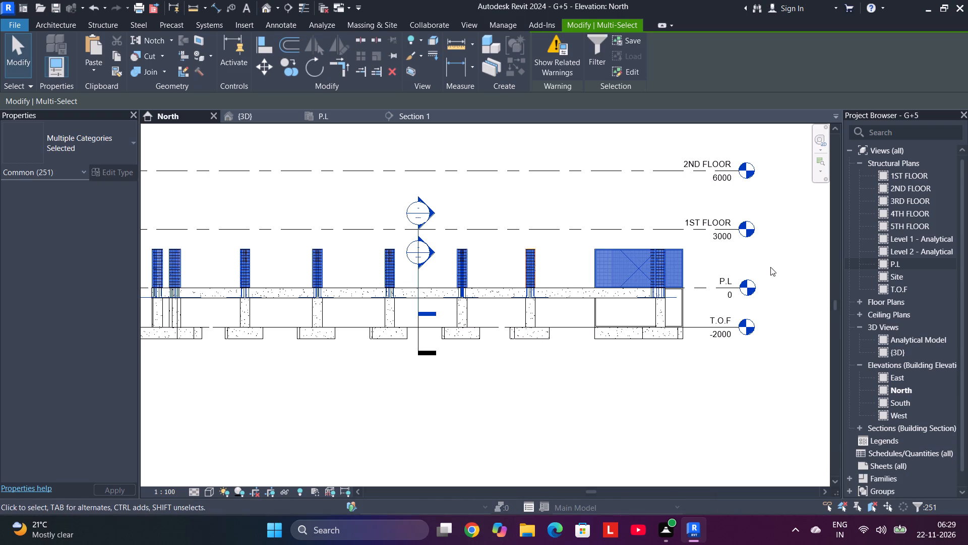
scroll(318, 258, down, 1)
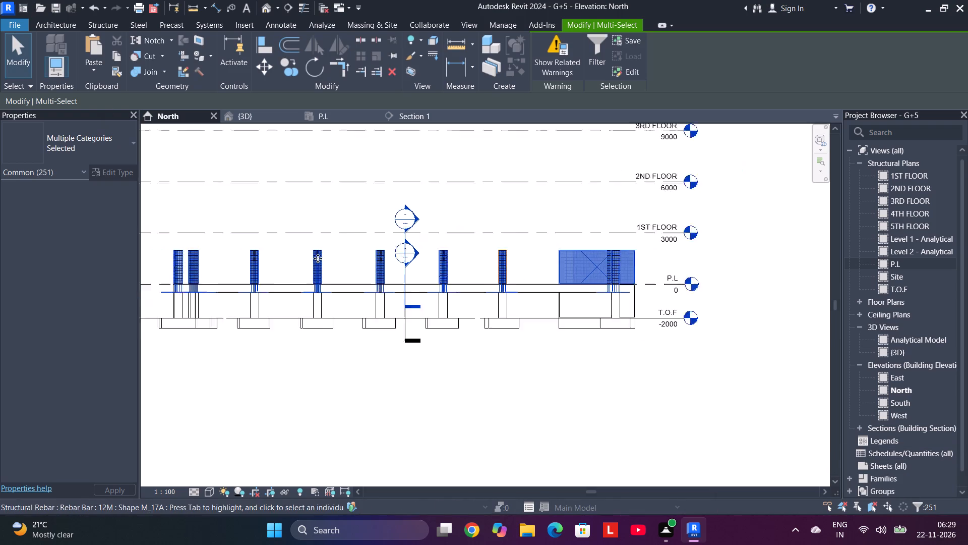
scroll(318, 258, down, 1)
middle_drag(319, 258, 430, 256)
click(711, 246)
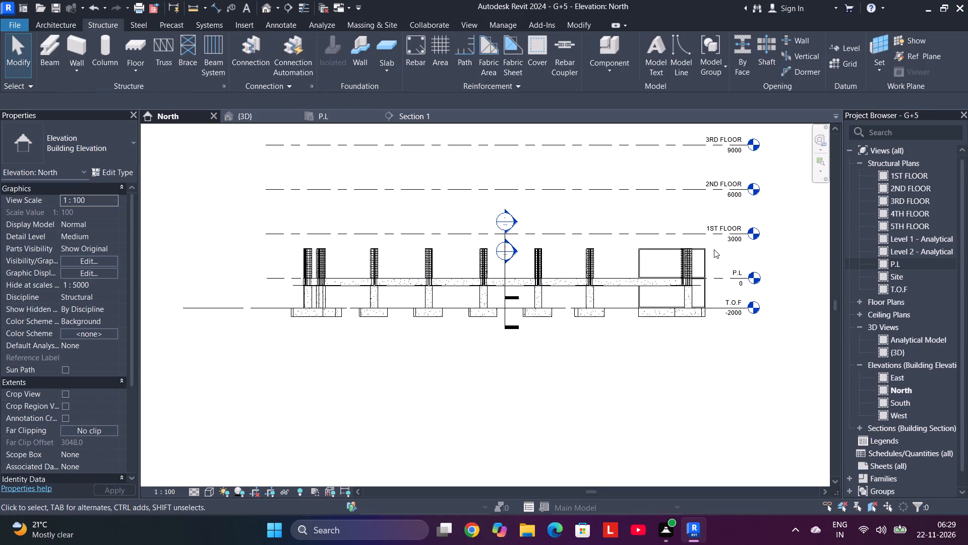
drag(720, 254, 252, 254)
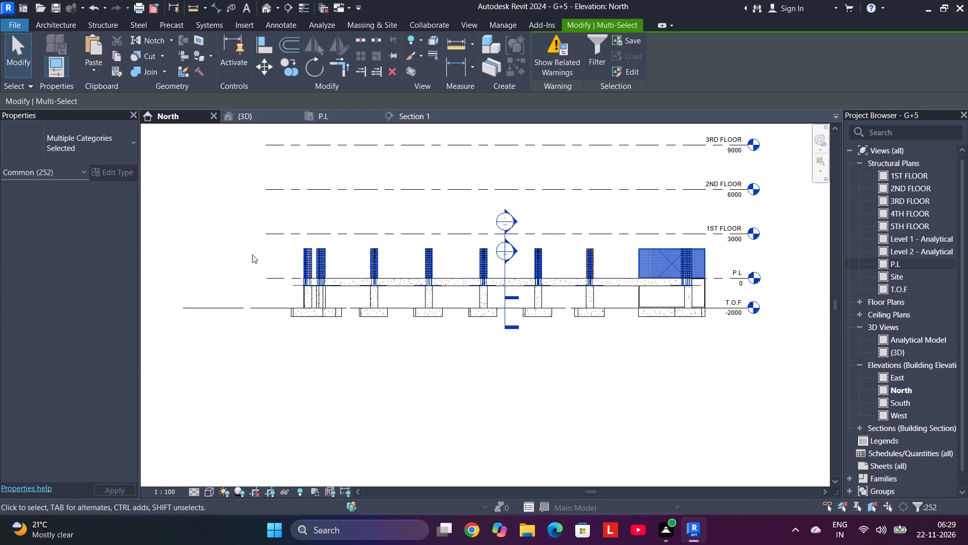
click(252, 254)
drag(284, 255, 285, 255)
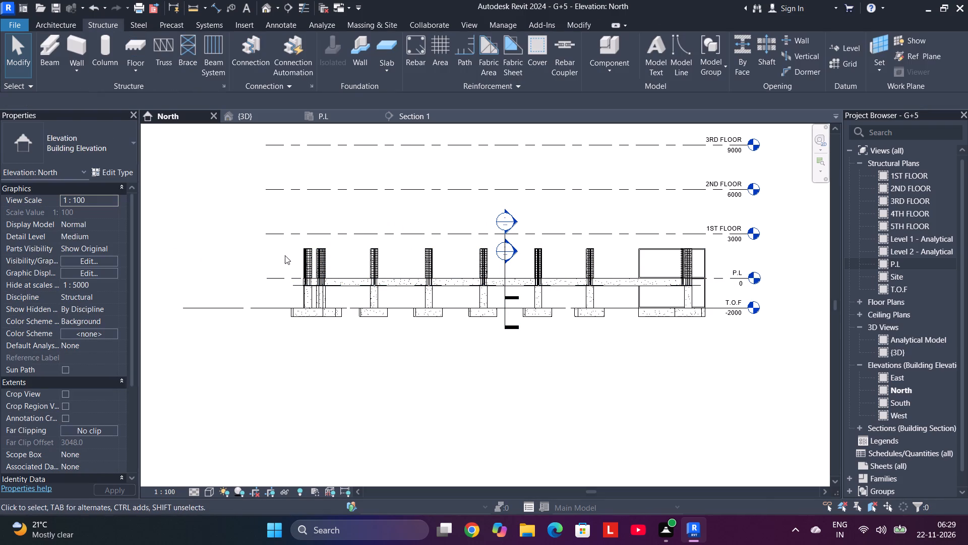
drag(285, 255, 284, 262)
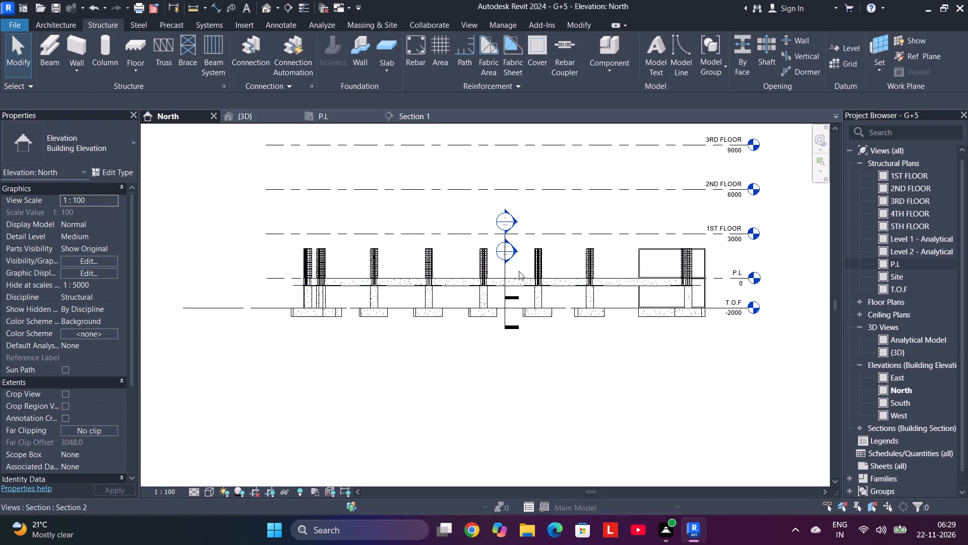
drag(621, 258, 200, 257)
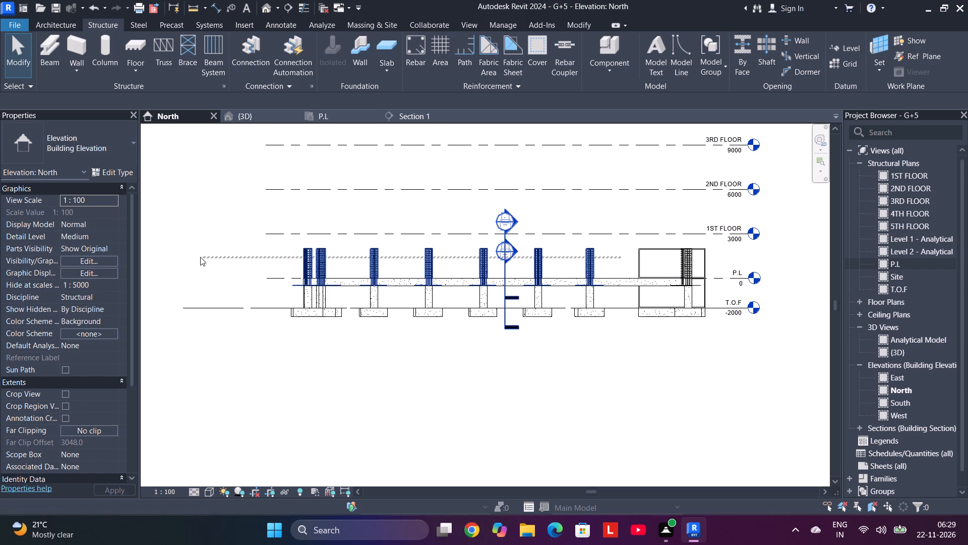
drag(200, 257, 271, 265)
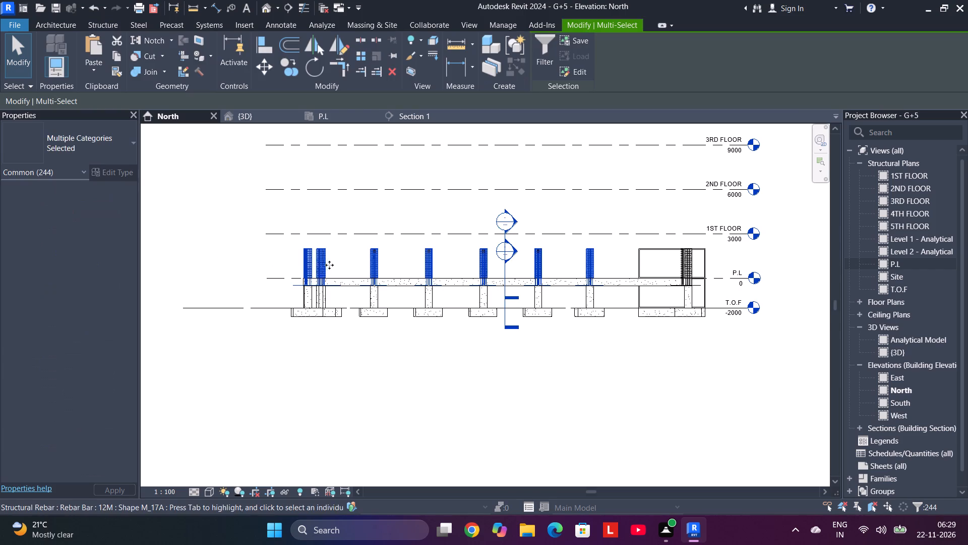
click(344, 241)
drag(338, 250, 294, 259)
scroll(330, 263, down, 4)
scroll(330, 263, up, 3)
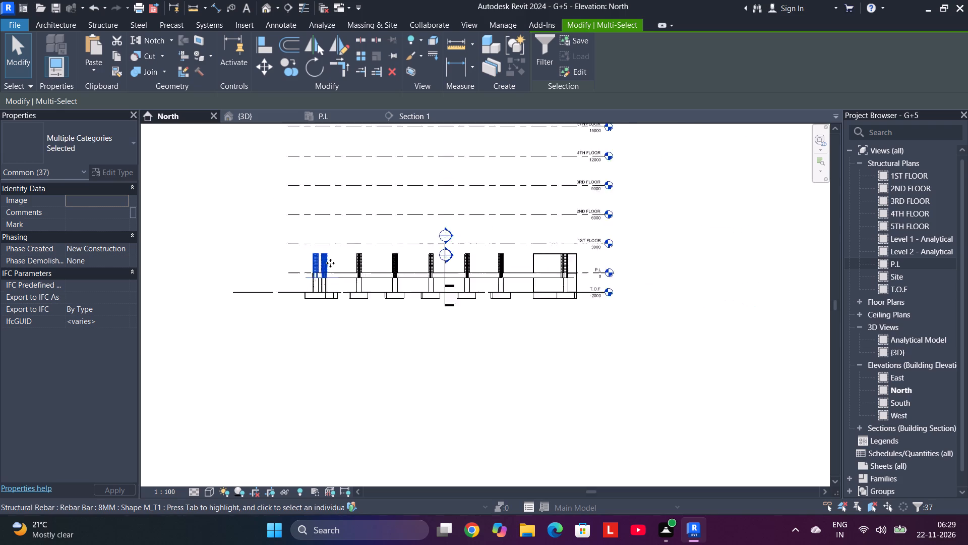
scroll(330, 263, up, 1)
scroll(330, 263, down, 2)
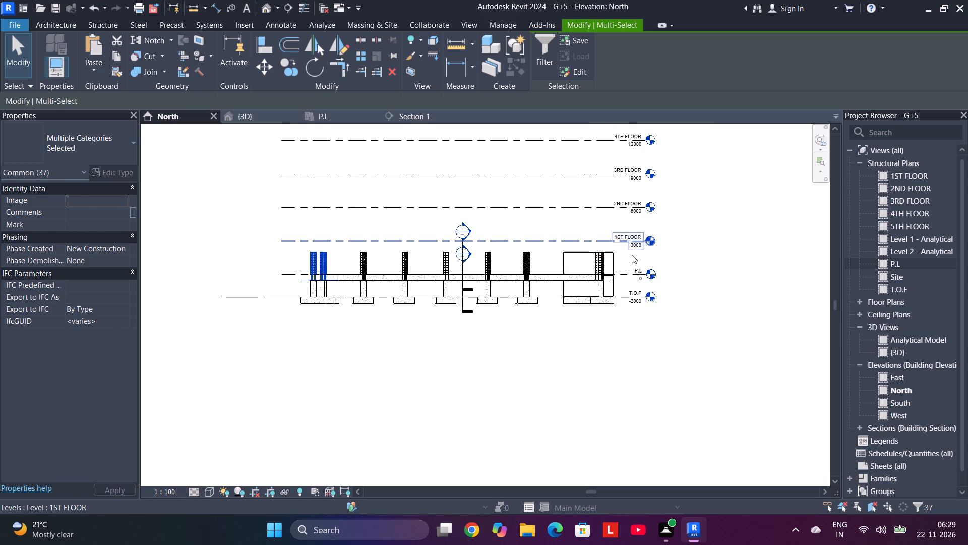
In the North elevation, filter the structure above P.L down to its structural columns and set their Top Offset to 3000.
drag(632, 256, 249, 255)
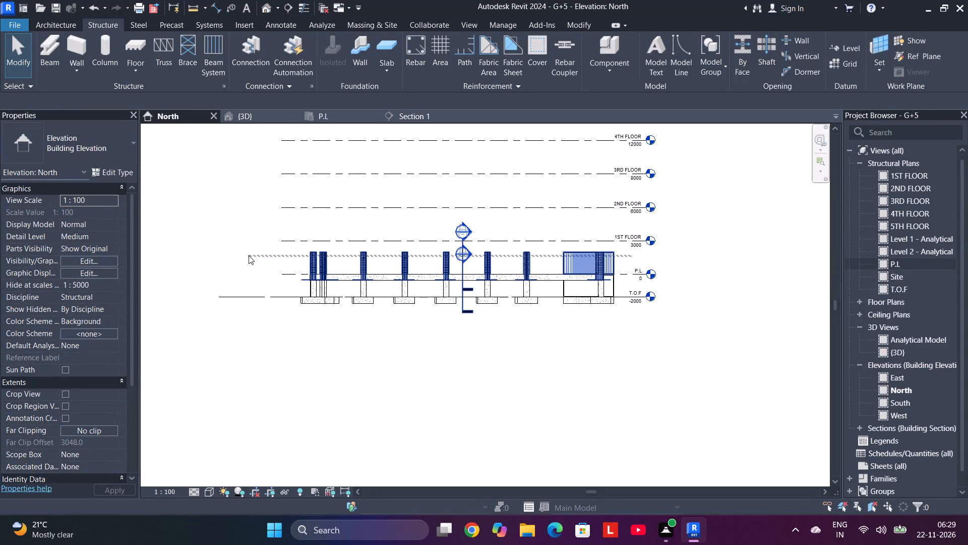
drag(249, 255, 250, 256)
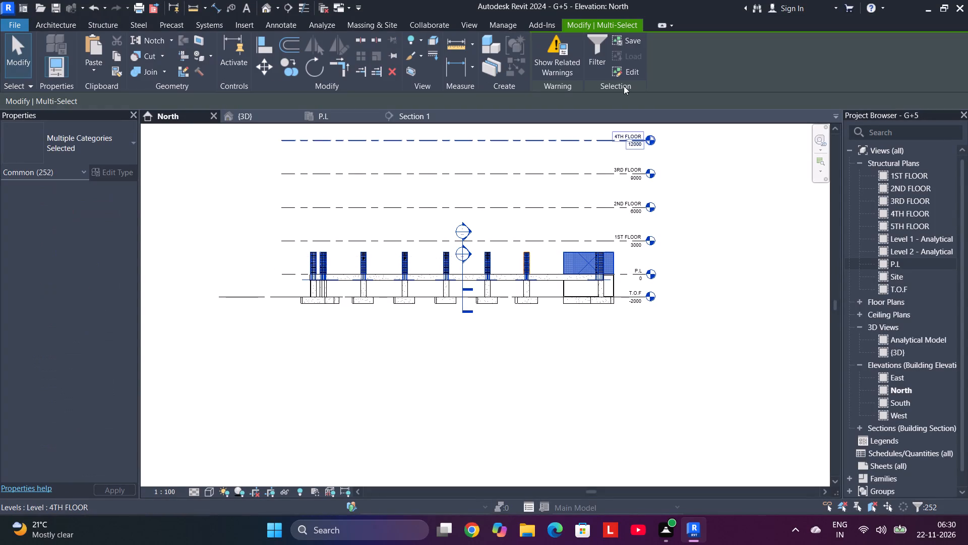
click(587, 57)
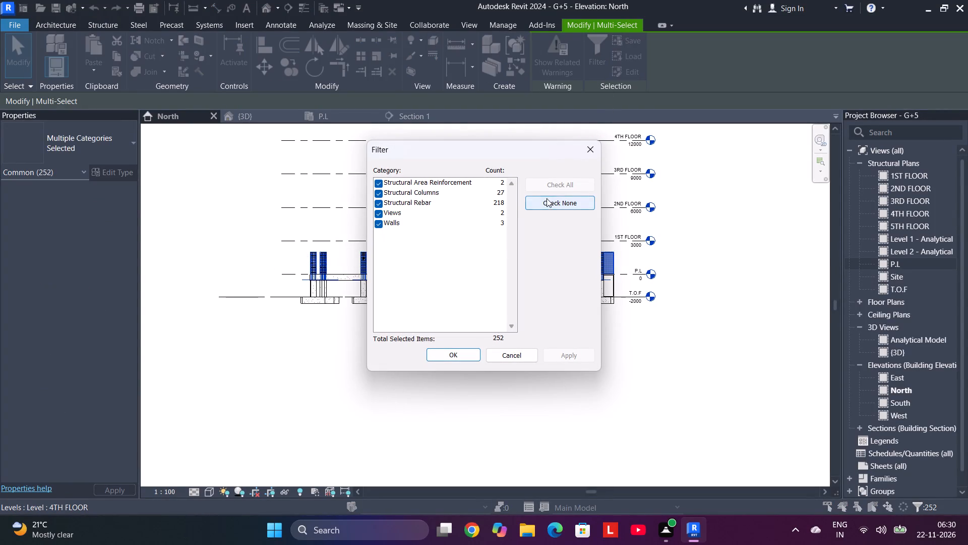
click(547, 200)
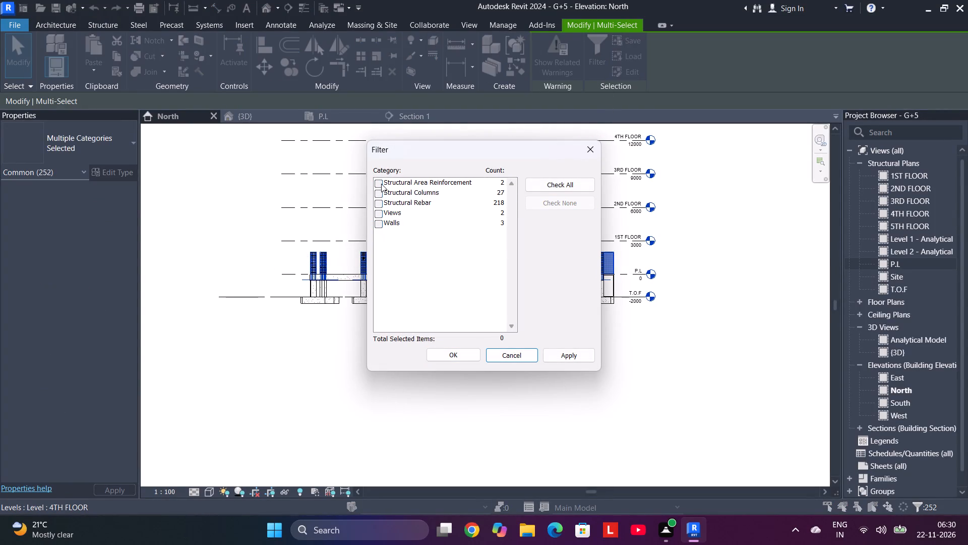
click(377, 191)
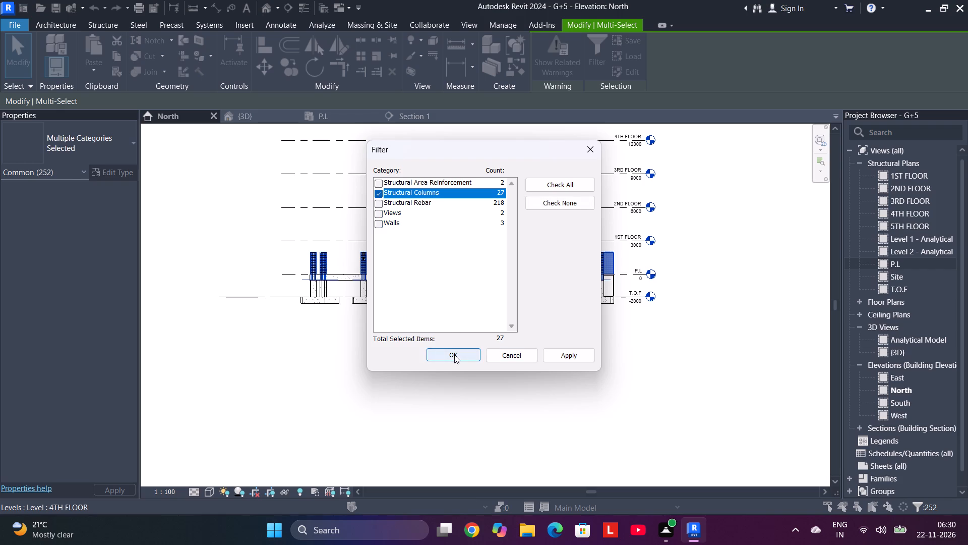
click(454, 355)
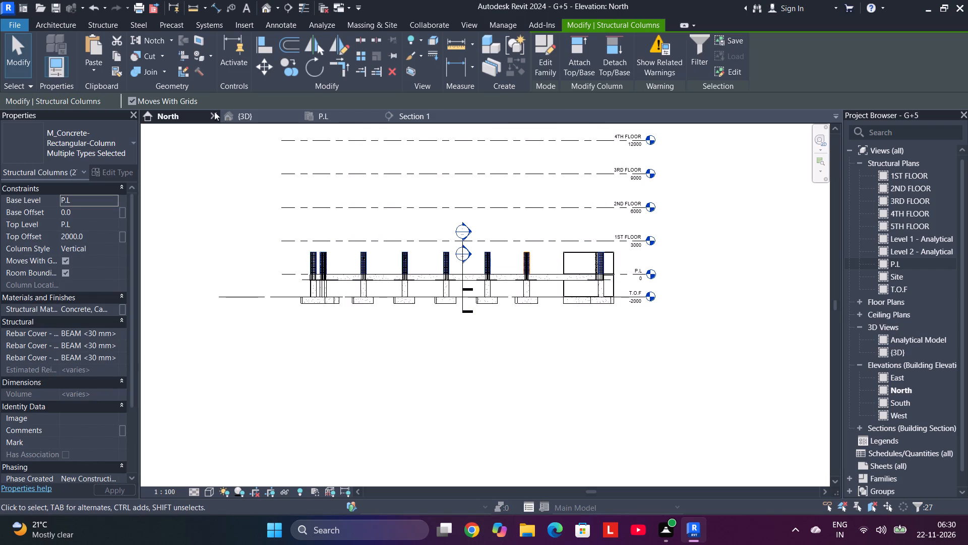
click(91, 239)
drag(93, 238, 35, 238)
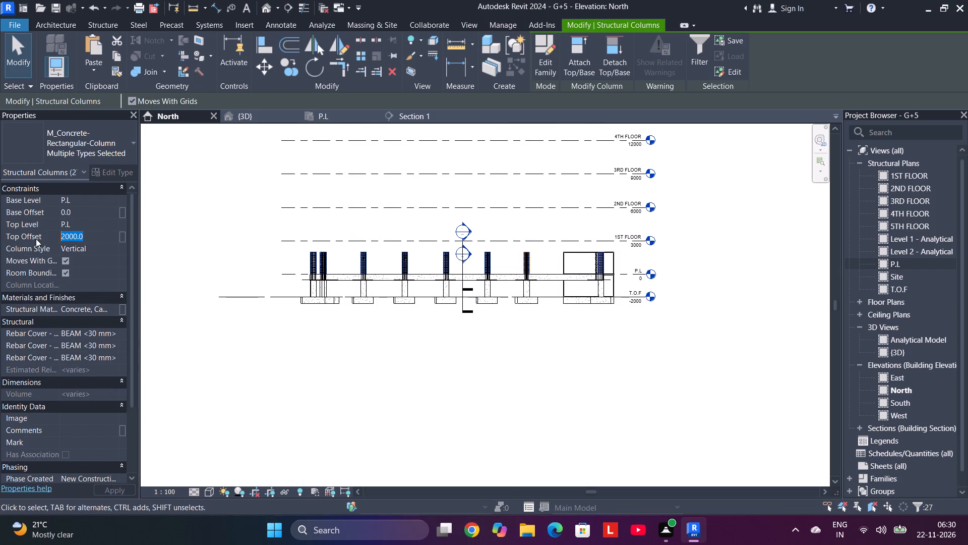
text(300)
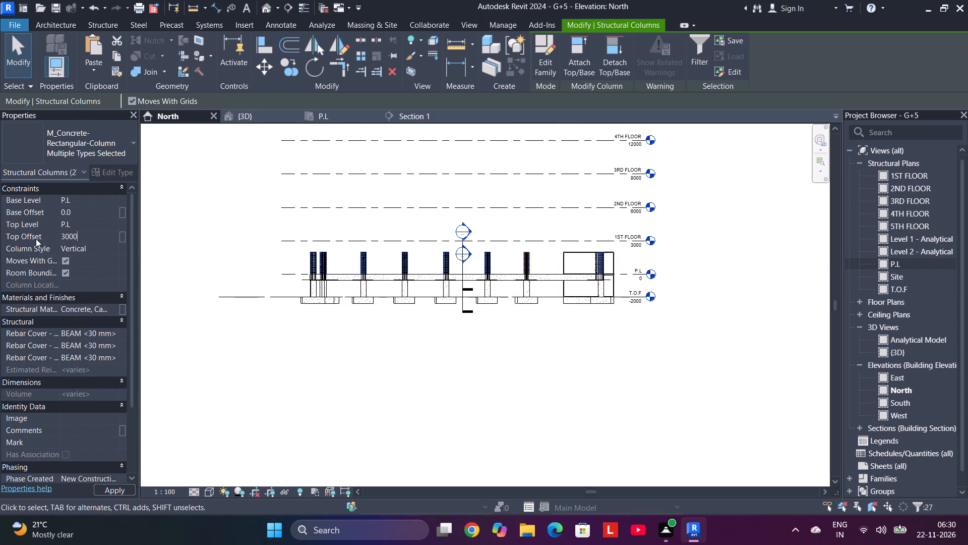
key(0)
key(Return)
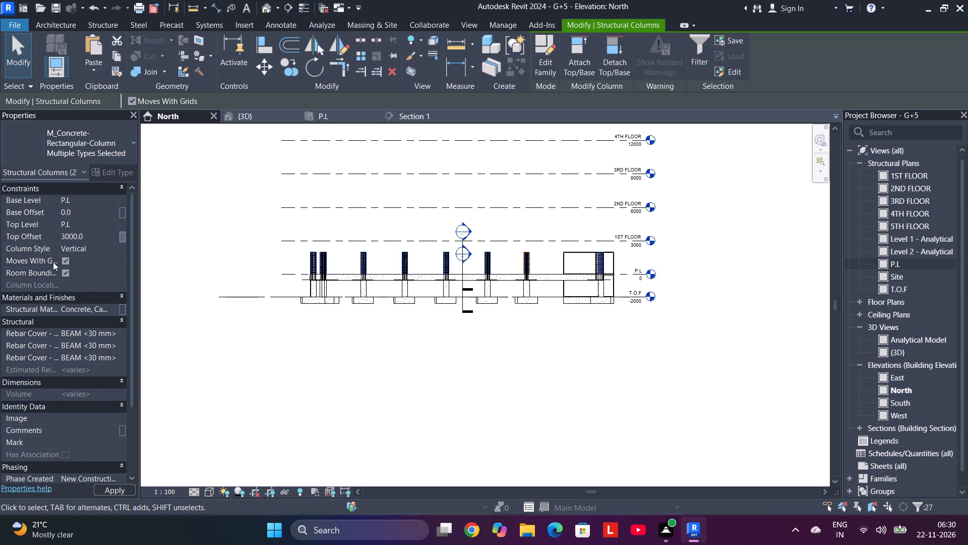
scroll(206, 324, down, 5)
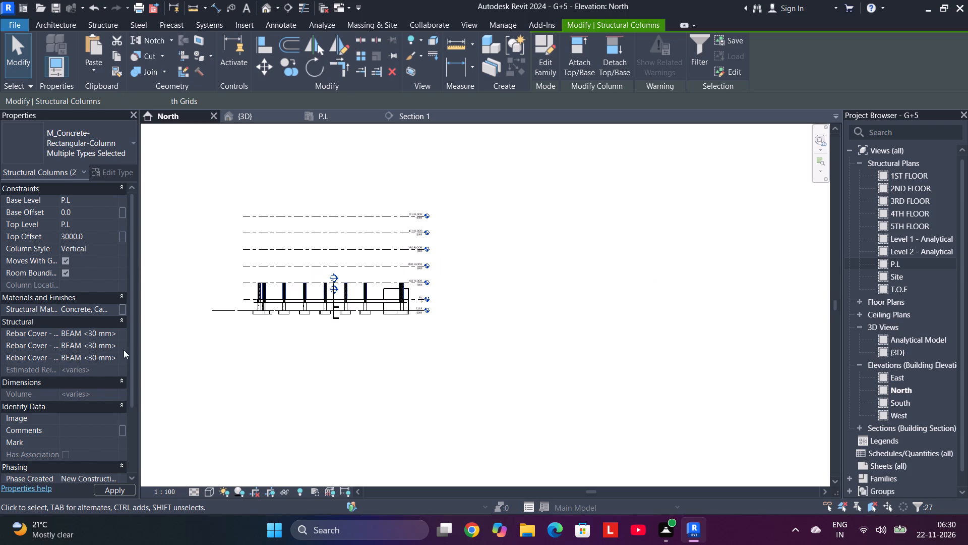
scroll(289, 304, up, 9)
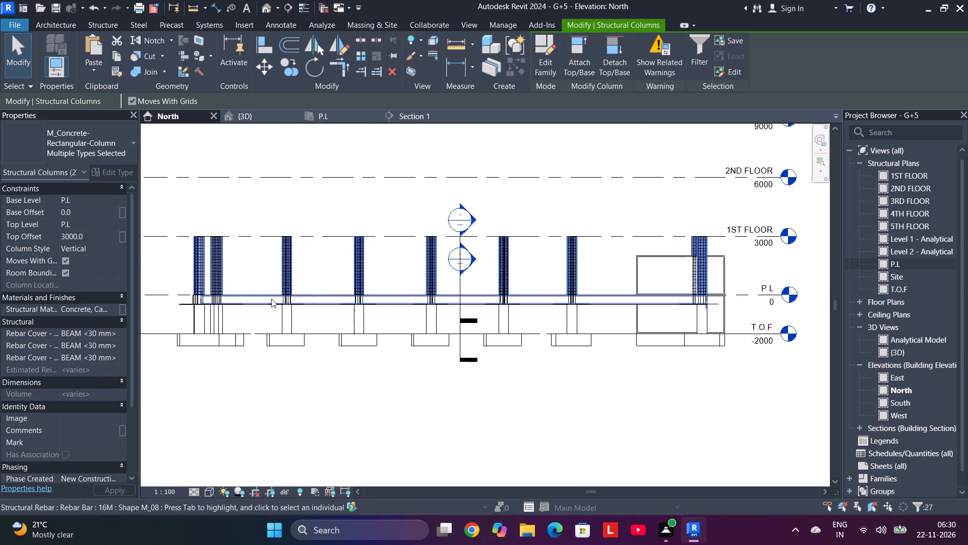
click(240, 267)
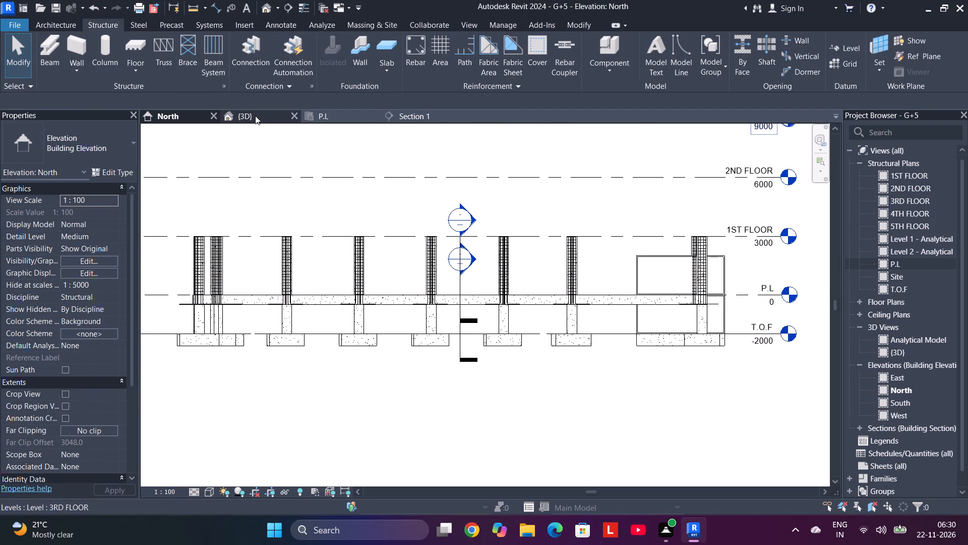
Inspect the beam cross-sections between P.L and T.O.F in the Section 1 view and close that view.
click(427, 115)
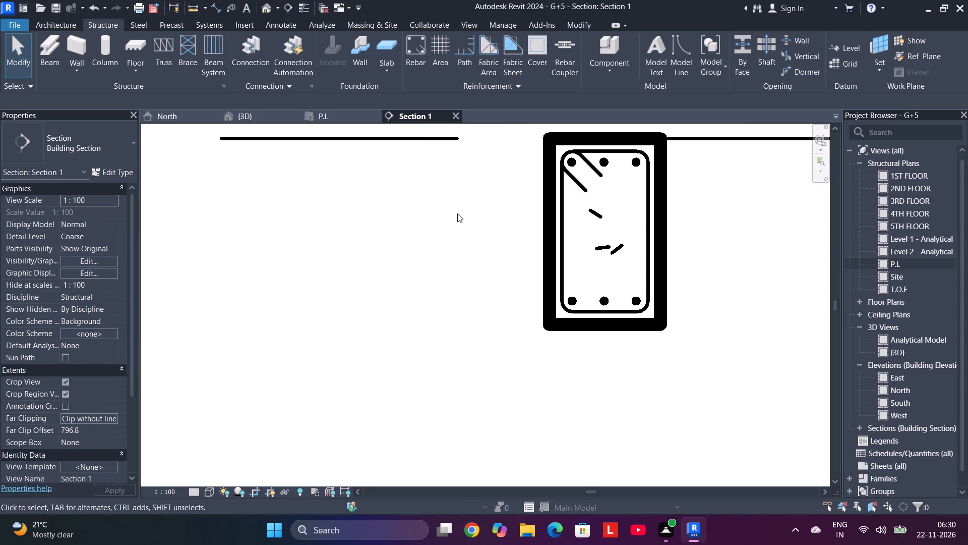
scroll(506, 232, down, 5)
scroll(351, 154, down, 9)
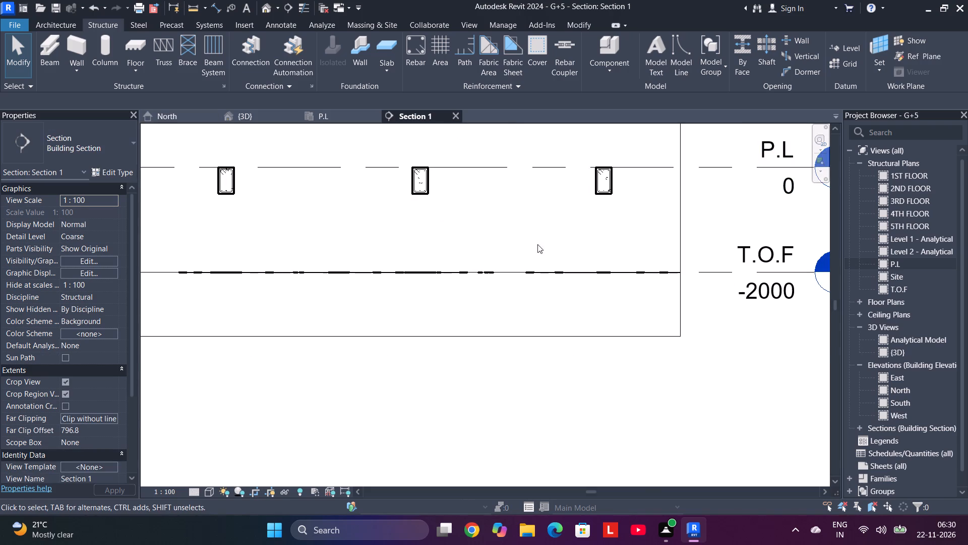
click(458, 116)
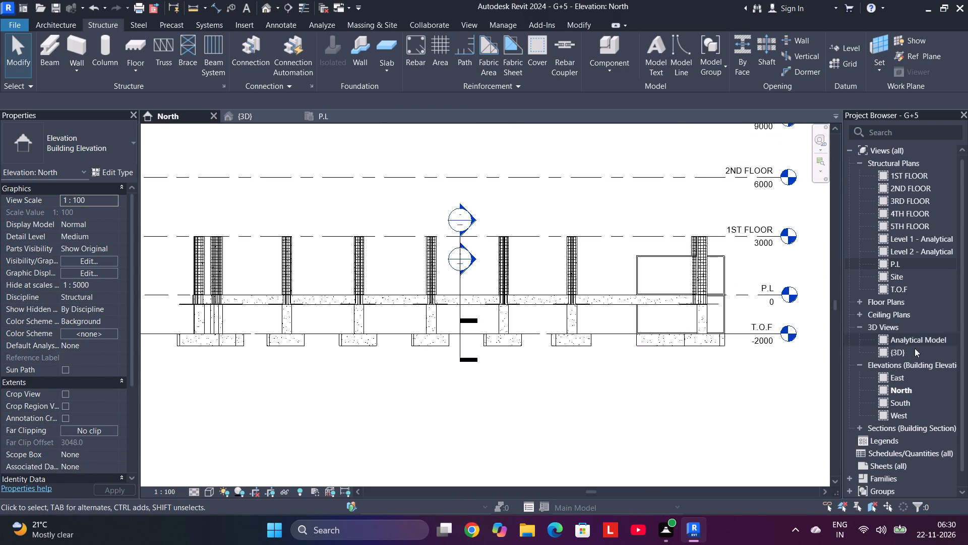
Open the 1ST FLOOR structural plan and set its visual style to Wireframe.
double_click(883, 176)
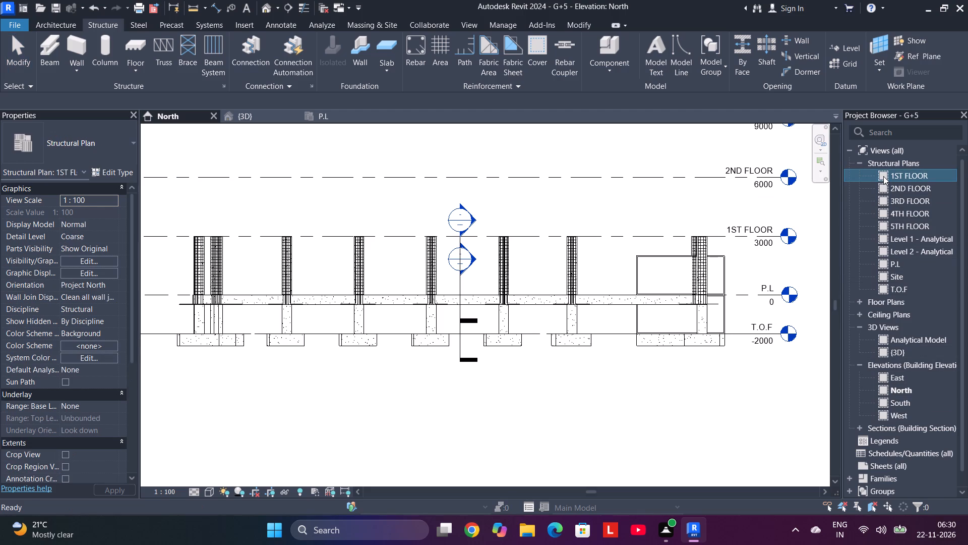
scroll(437, 273, up, 1)
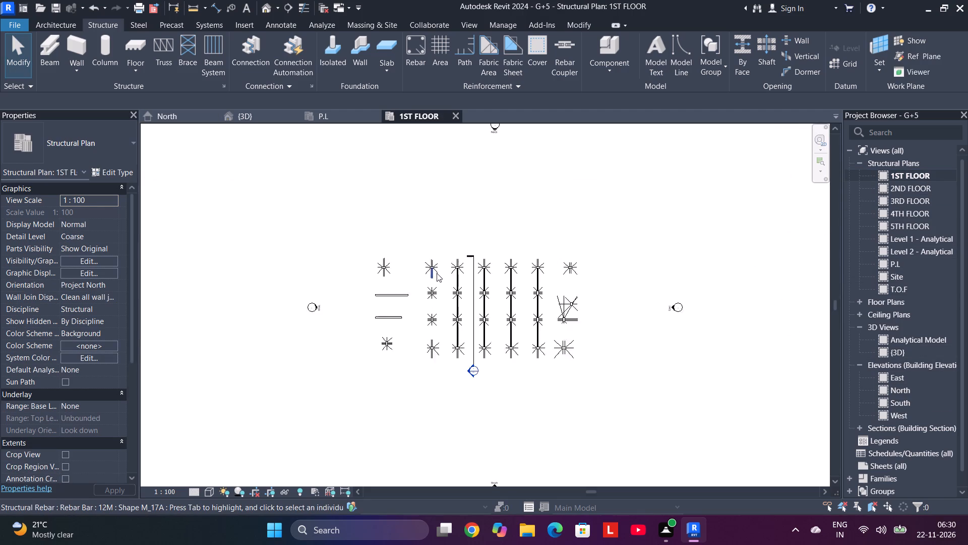
scroll(437, 273, up, 9)
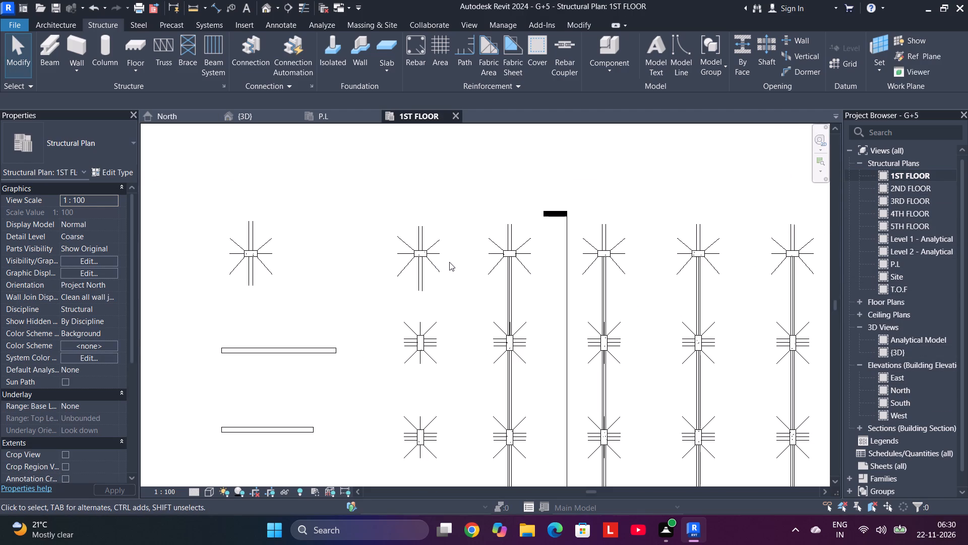
scroll(448, 260, up, 4)
scroll(420, 260, down, 2)
scroll(361, 260, up, 3)
scroll(361, 260, down, 6)
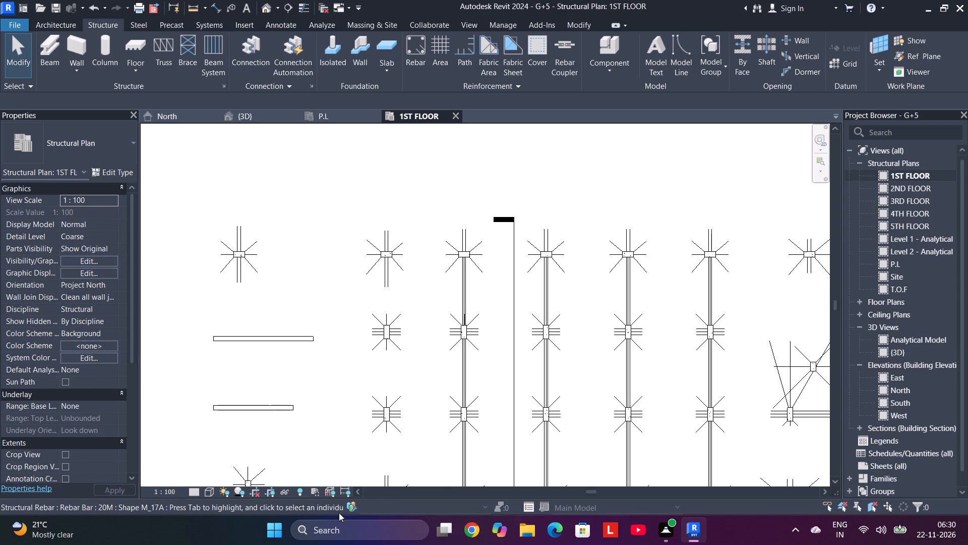
click(209, 489)
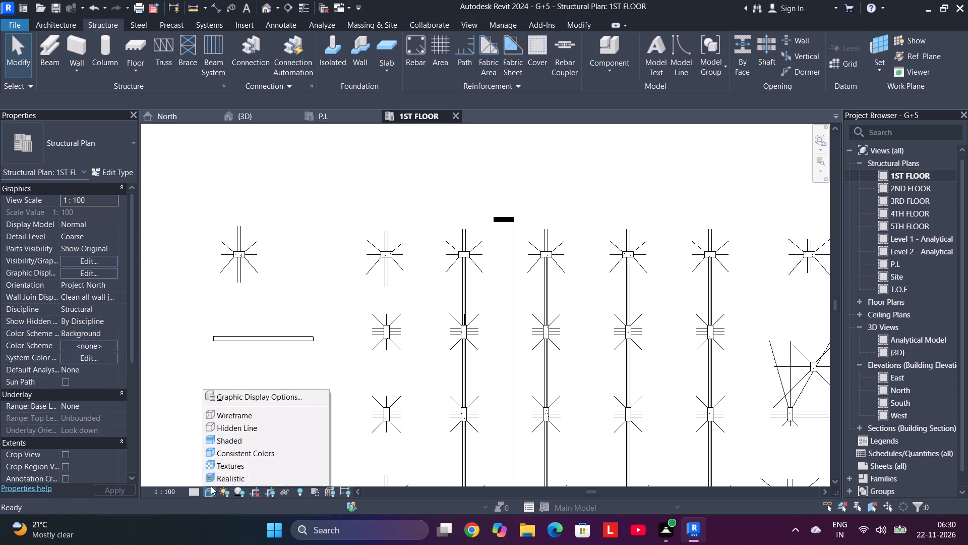
click(228, 415)
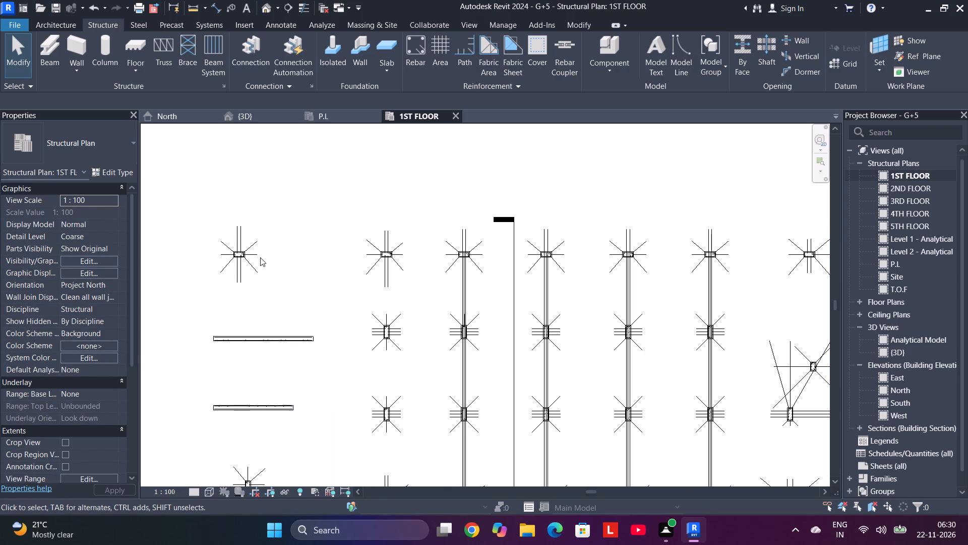
Edit the sketch of the northwest corner column's longer north-pointing 12M L-bar set in Section 1, removing its horizontal bottom leg.
scroll(260, 257, up, 7)
middle_drag(288, 267, 321, 276)
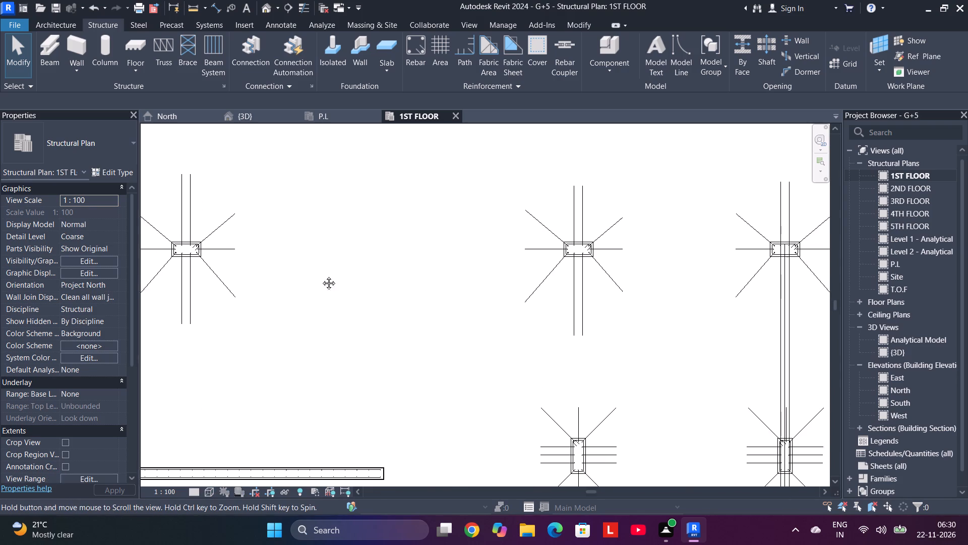
middle_drag(321, 276, 364, 285)
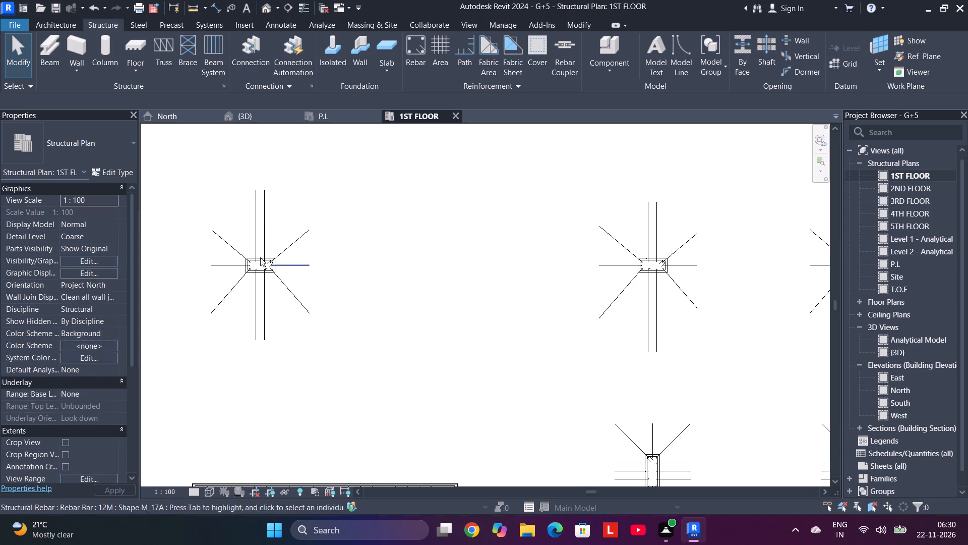
click(254, 230)
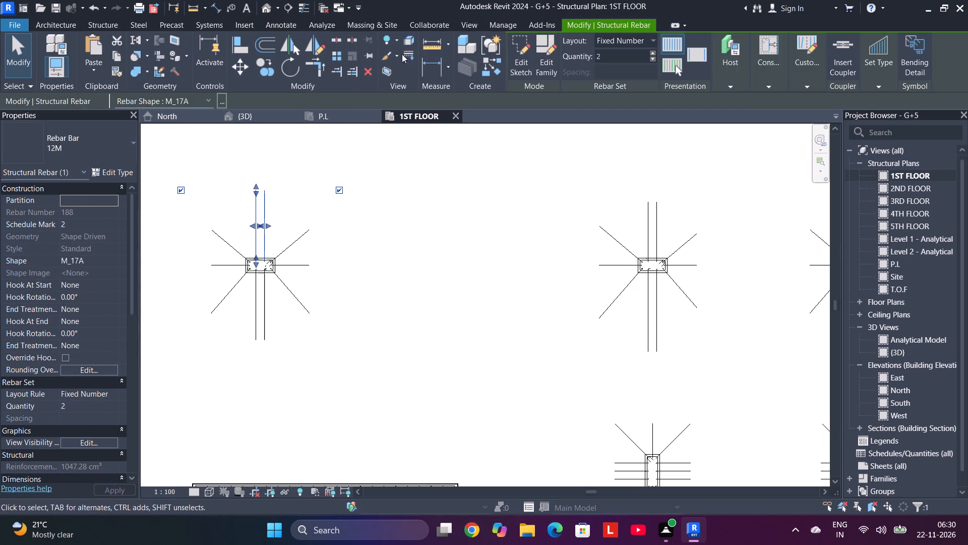
click(522, 48)
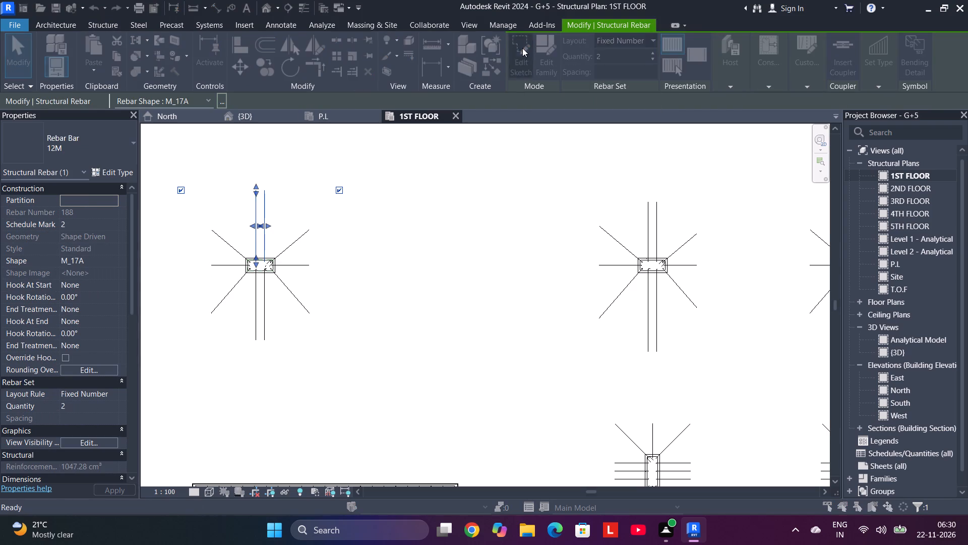
click(463, 179)
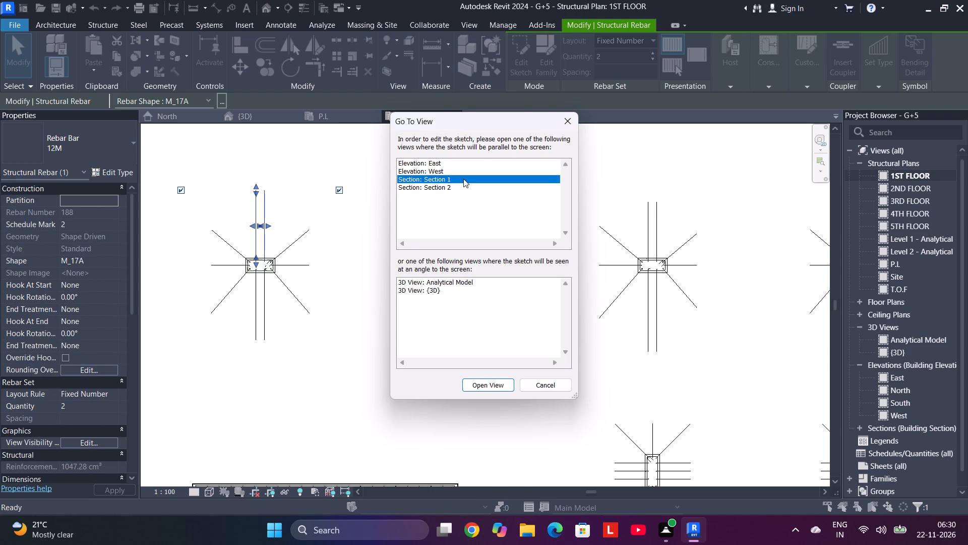
click(481, 387)
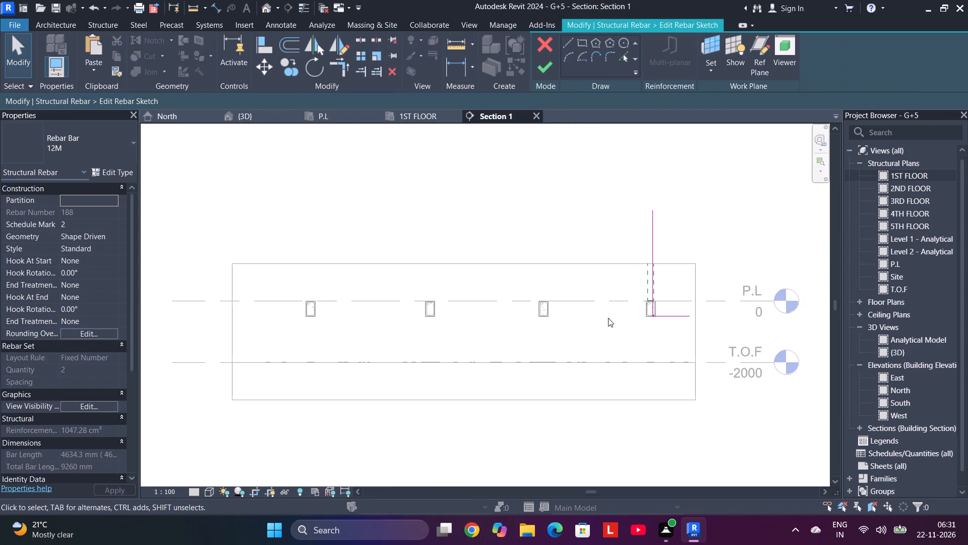
click(685, 314)
key(Delete)
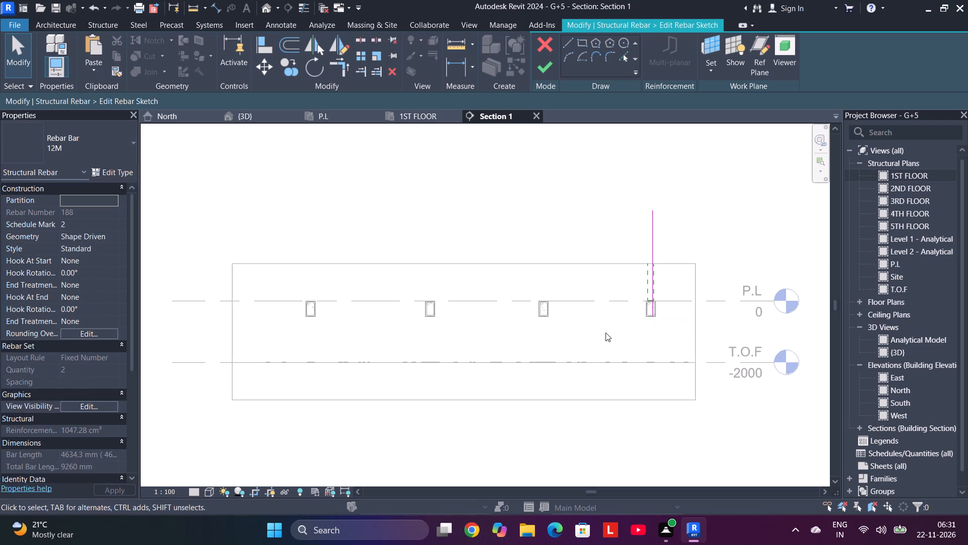
click(551, 73)
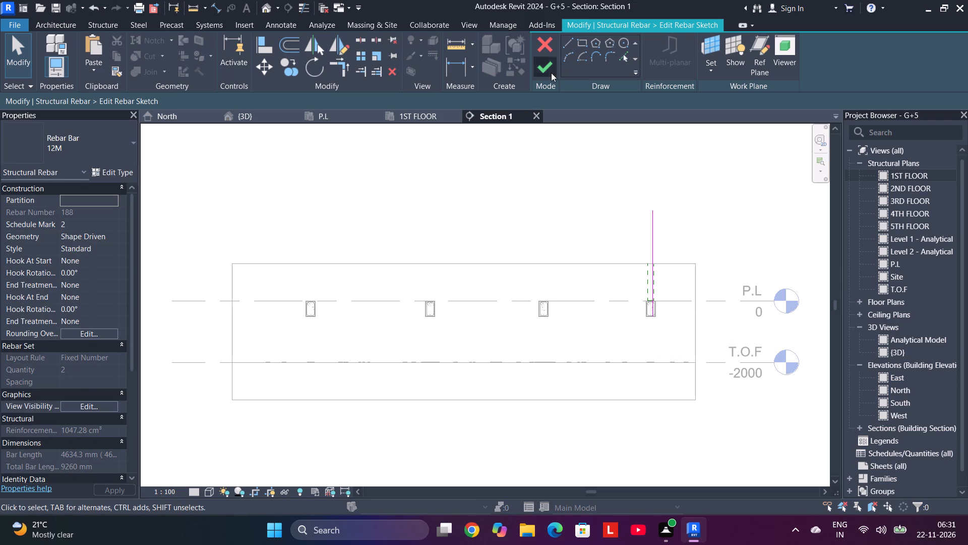
Close the P.L view and delete the north-south section line from the 1ST FLOOR plan.
click(374, 118)
click(337, 119)
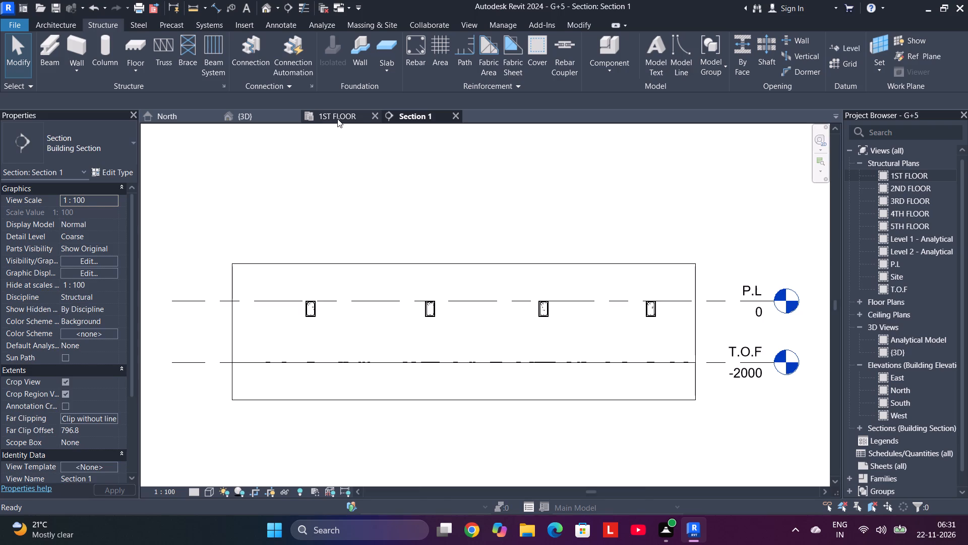
scroll(395, 266, down, 9)
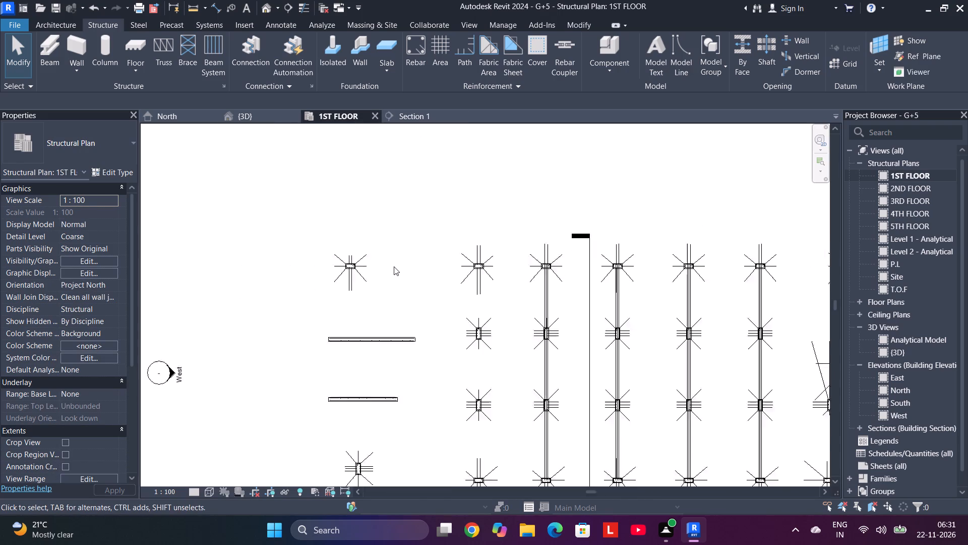
scroll(394, 266, down, 1)
click(539, 274)
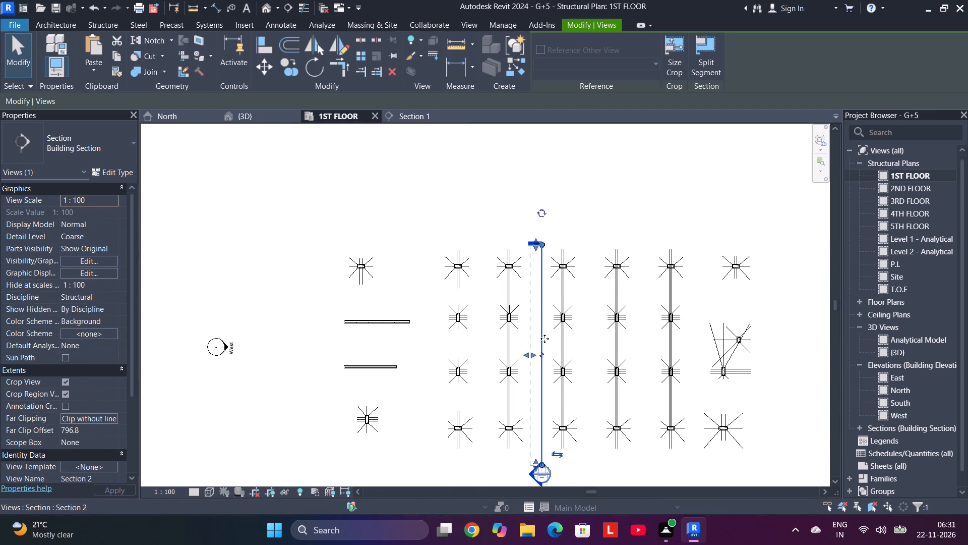
key(Delete)
click(534, 303)
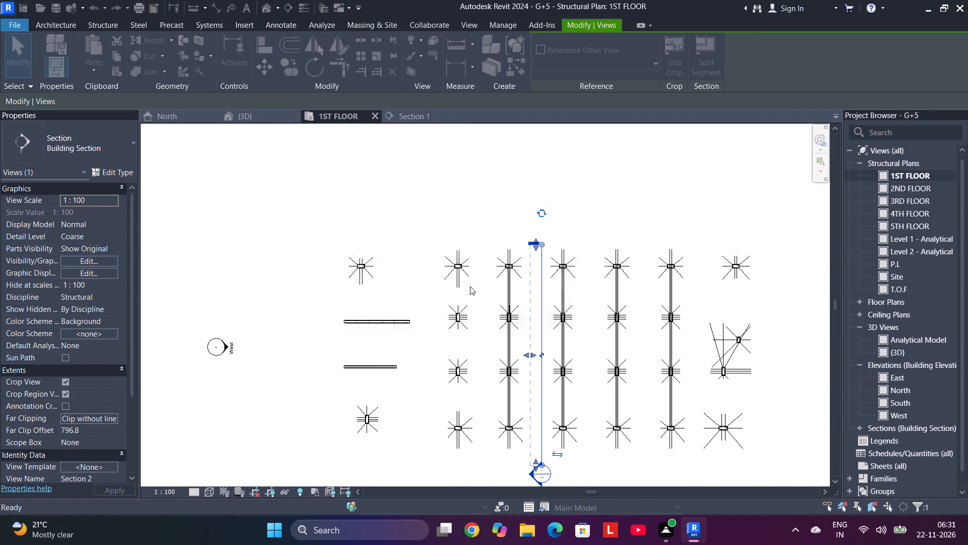
Draw a new east-west section line through the northernmost row of columns in the 1ST FLOOR plan, spanning the whole row.
scroll(376, 263, up, 4)
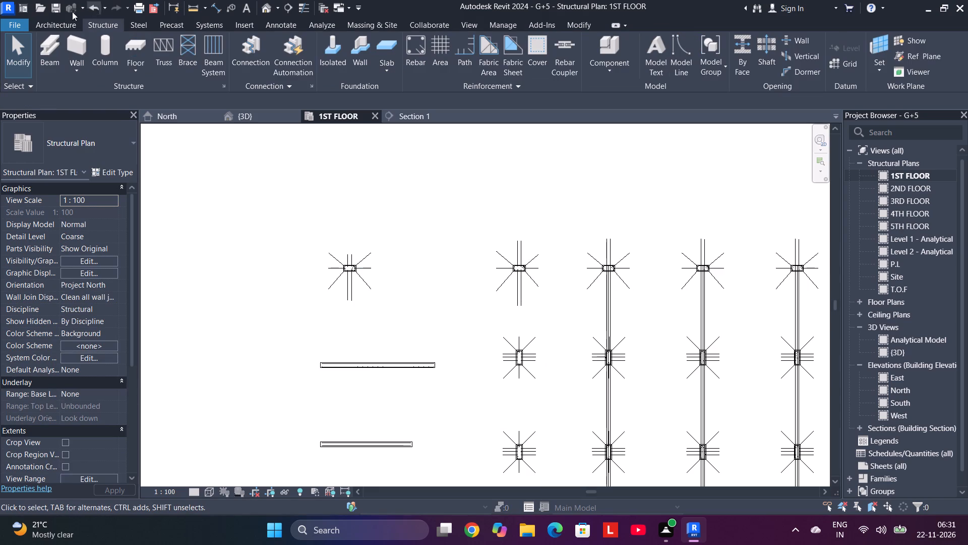
click(284, 4)
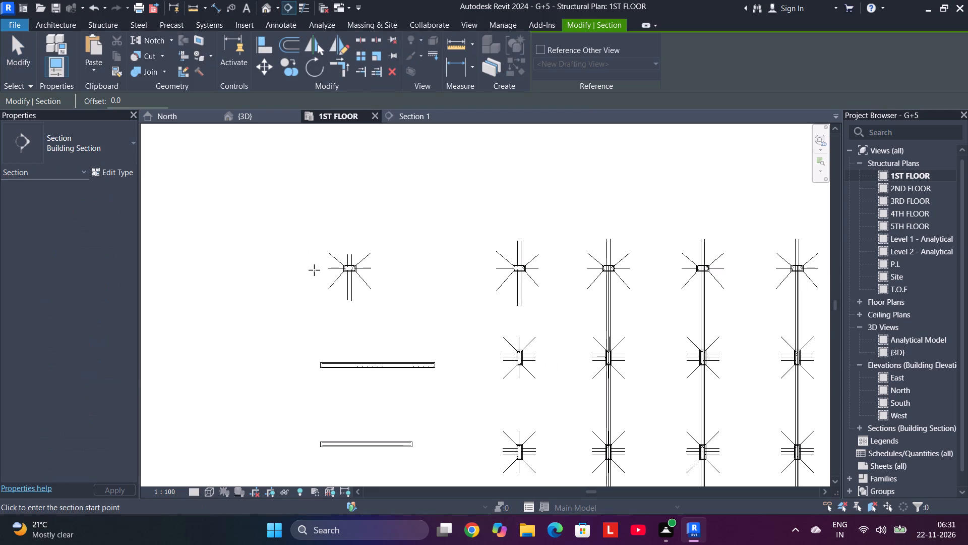
scroll(312, 270, up, 3)
scroll(311, 270, down, 3)
scroll(311, 270, up, 6)
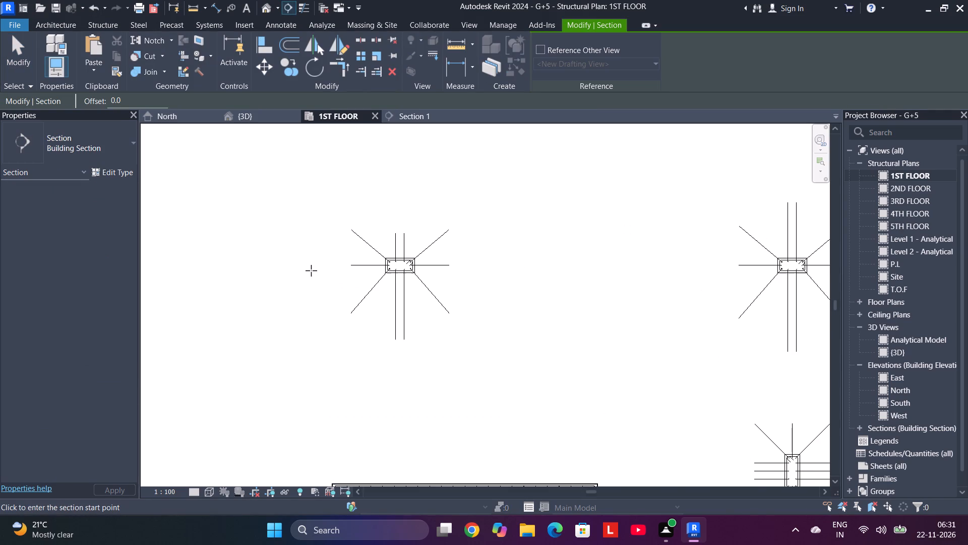
scroll(337, 265, up, 2)
click(335, 266)
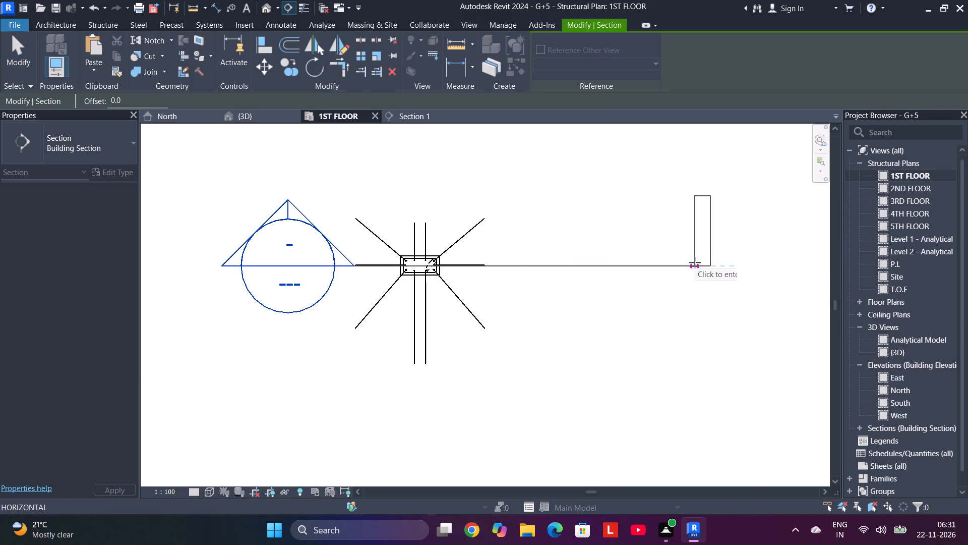
middle_drag(695, 262, 154, 258)
scroll(155, 258, down, 12)
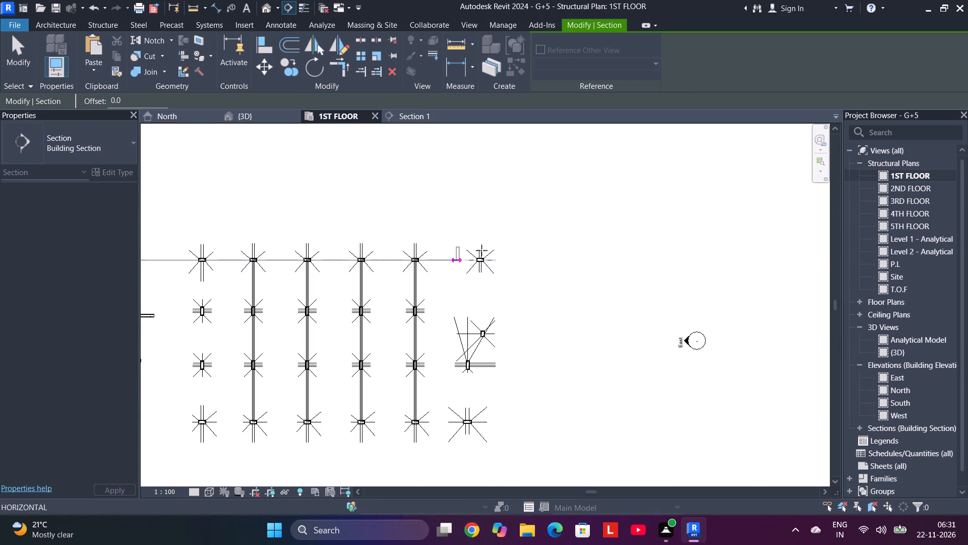
click(521, 257)
Draw a north-south section line through the second column line from the west, with its far clip reduced to about 2076.
scroll(425, 273, up, 3)
middle_drag(284, 232, 549, 202)
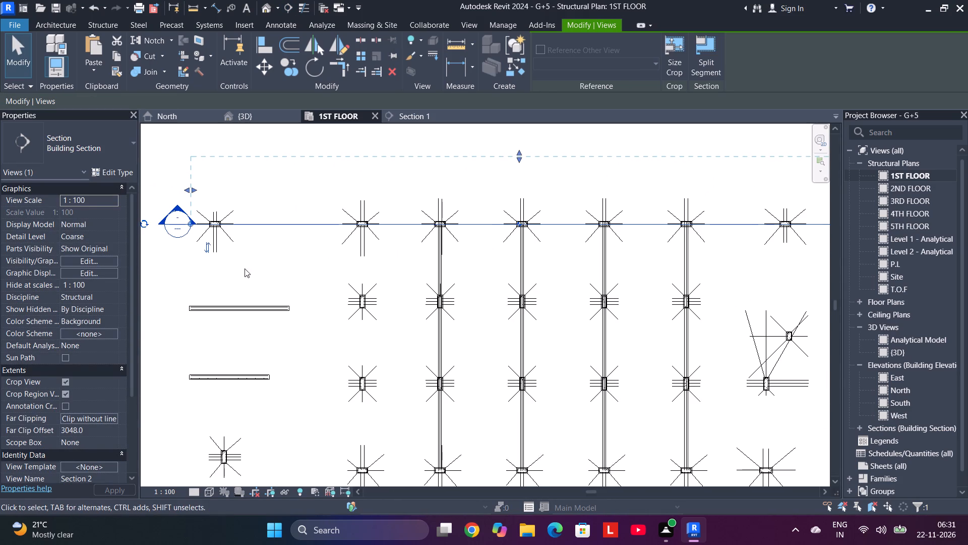
middle_drag(245, 268, 348, 216)
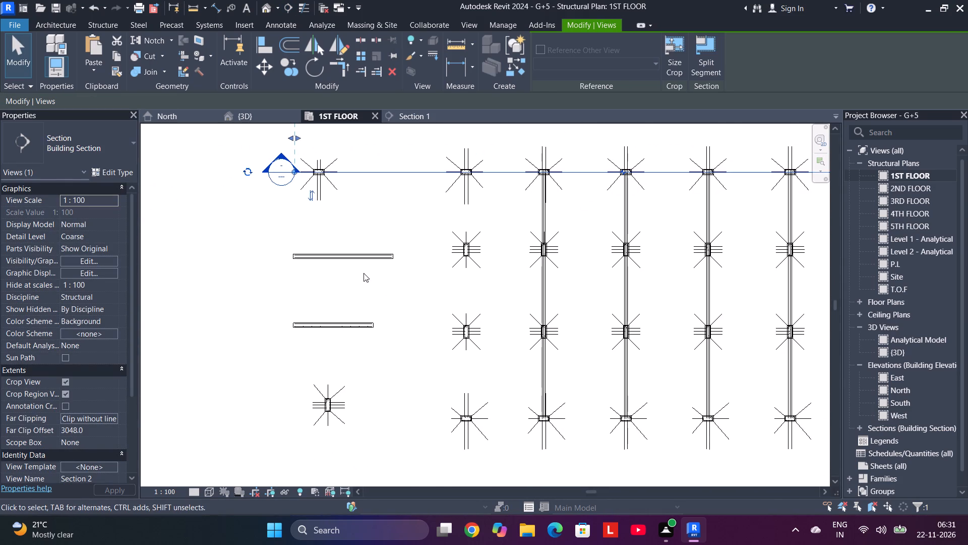
middle_drag(364, 273, 362, 229)
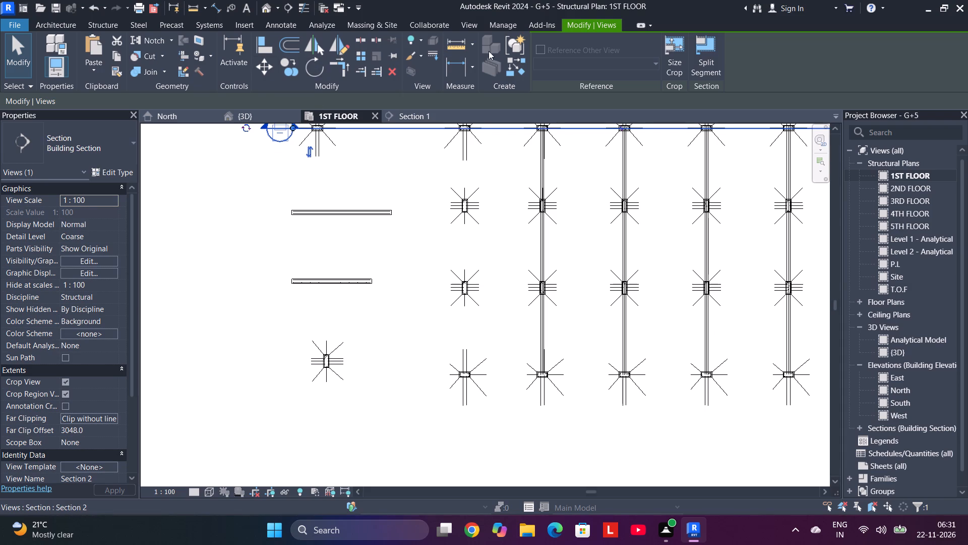
click(290, 6)
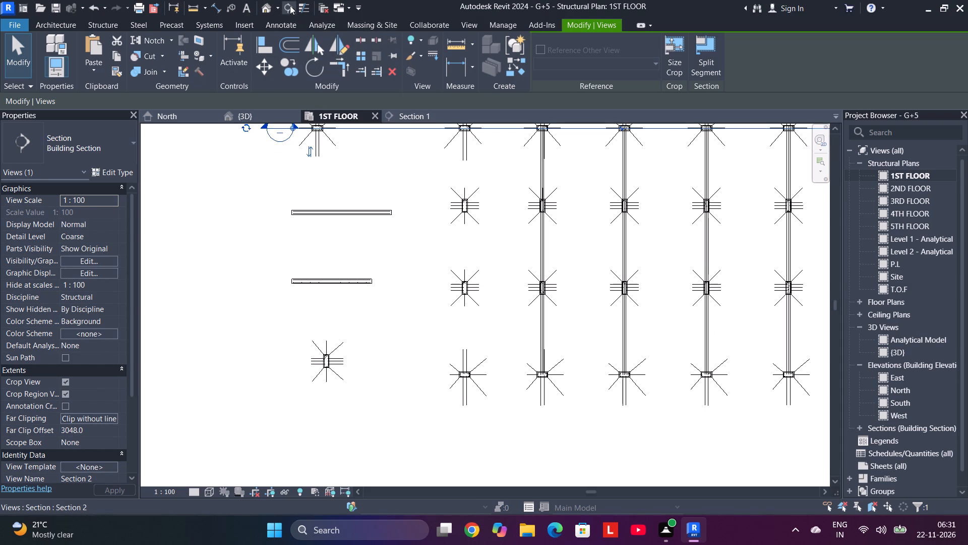
scroll(488, 366, down, 4)
scroll(477, 378, up, 2)
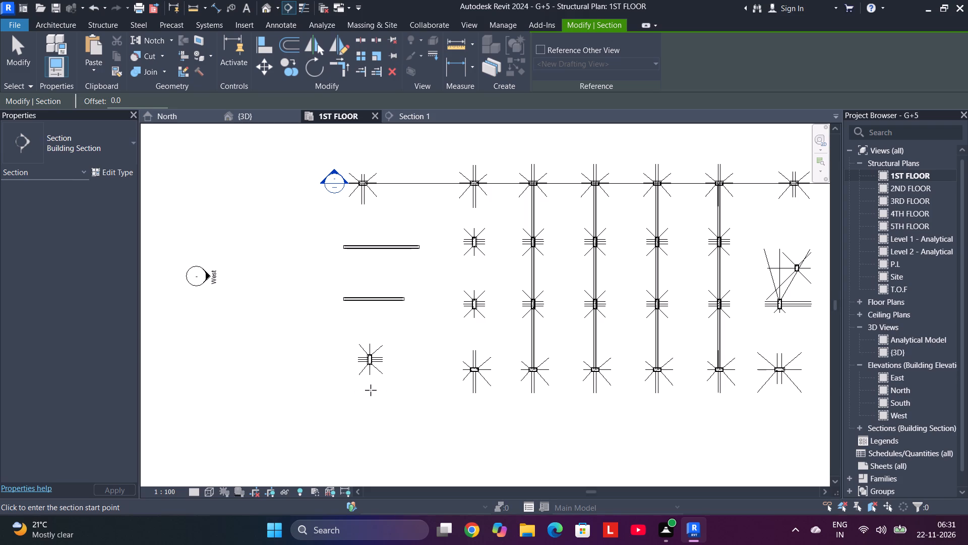
click(474, 411)
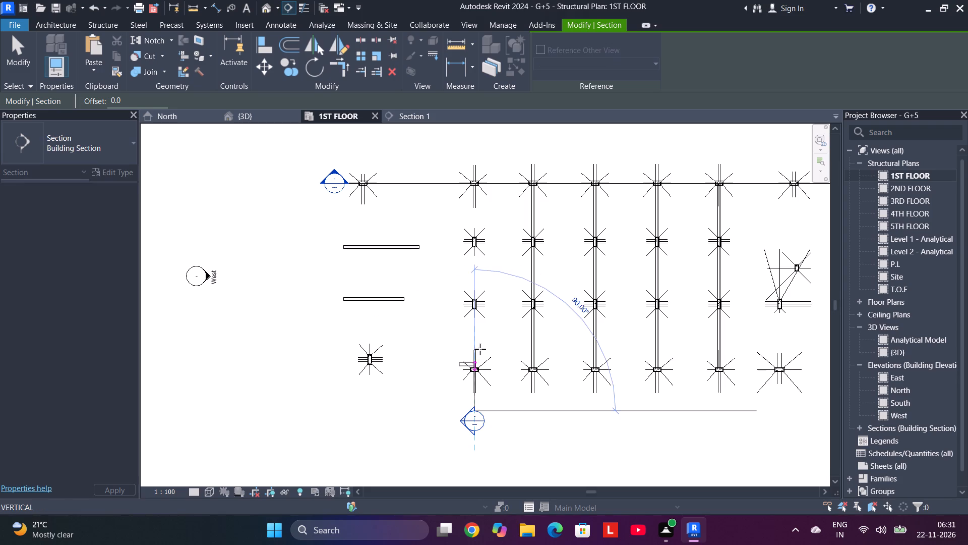
click(471, 154)
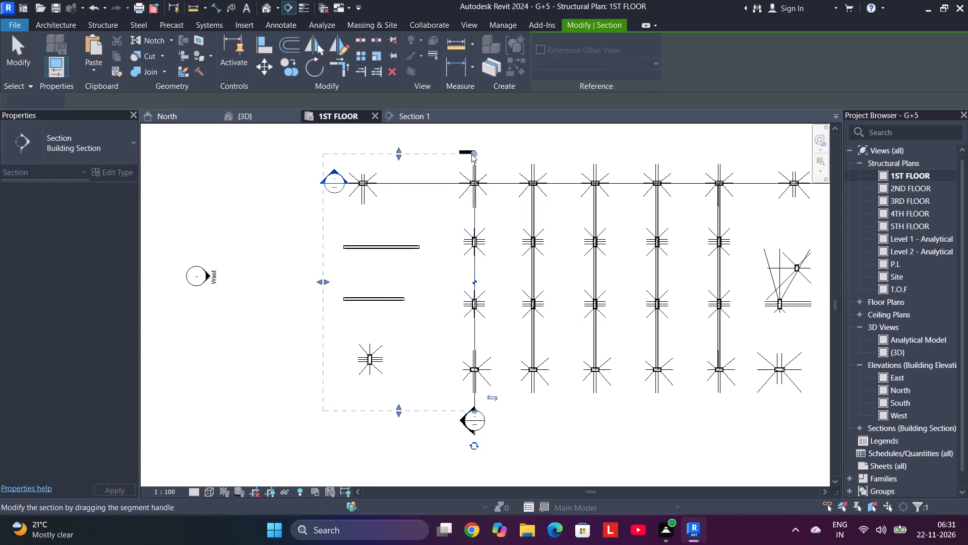
drag(325, 281, 441, 287)
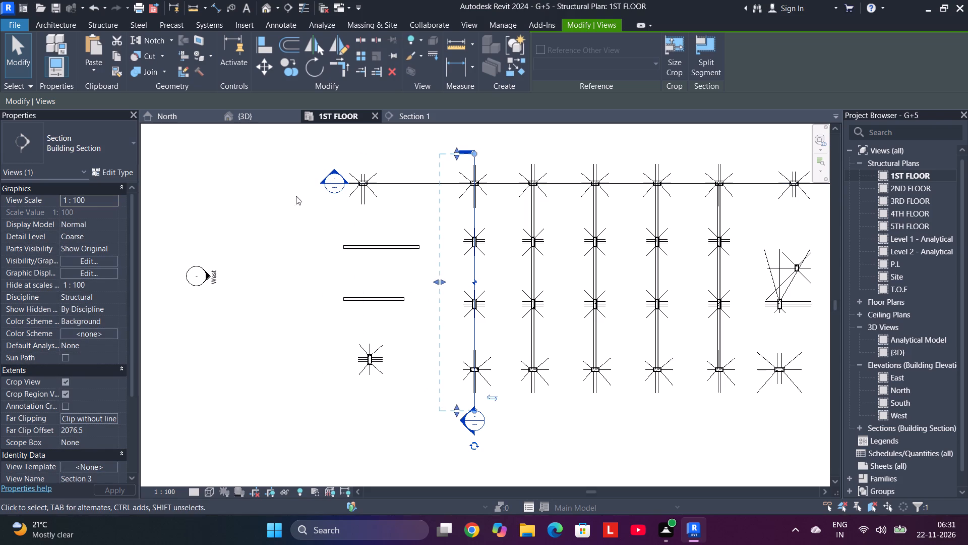
click(290, 200)
Open the view of the east-west section and examine the columns and rebar between T.O.F and 1ST FLOOR.
click(348, 184)
right_click(348, 184)
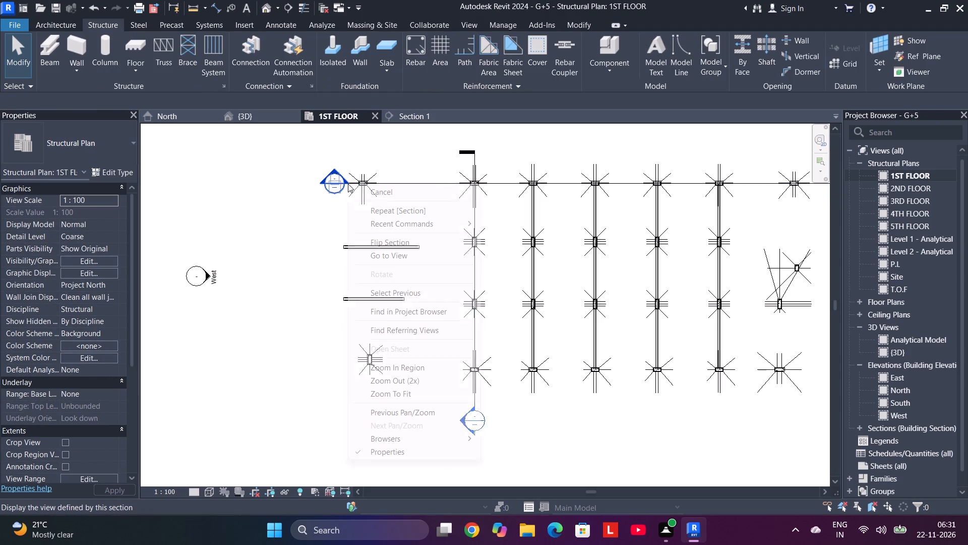
click(396, 254)
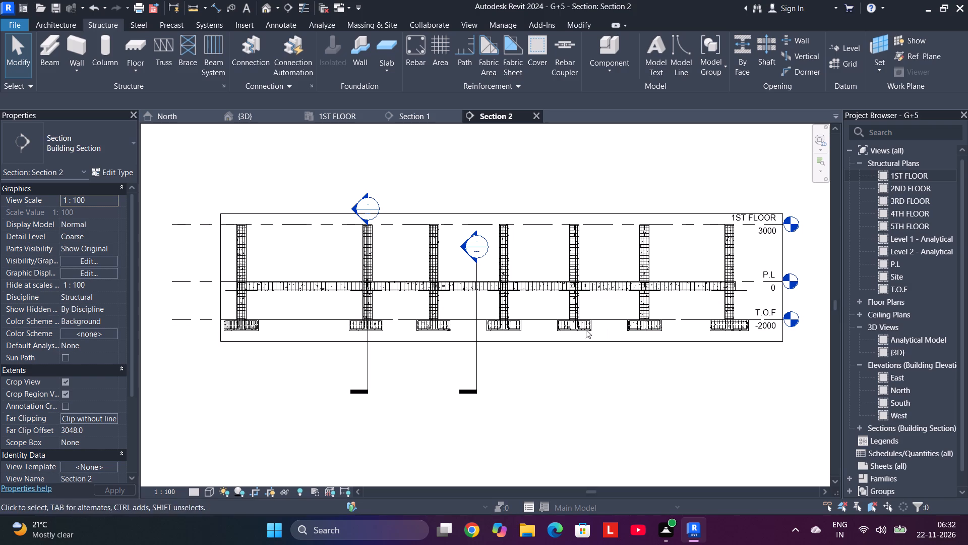
scroll(317, 309, up, 3)
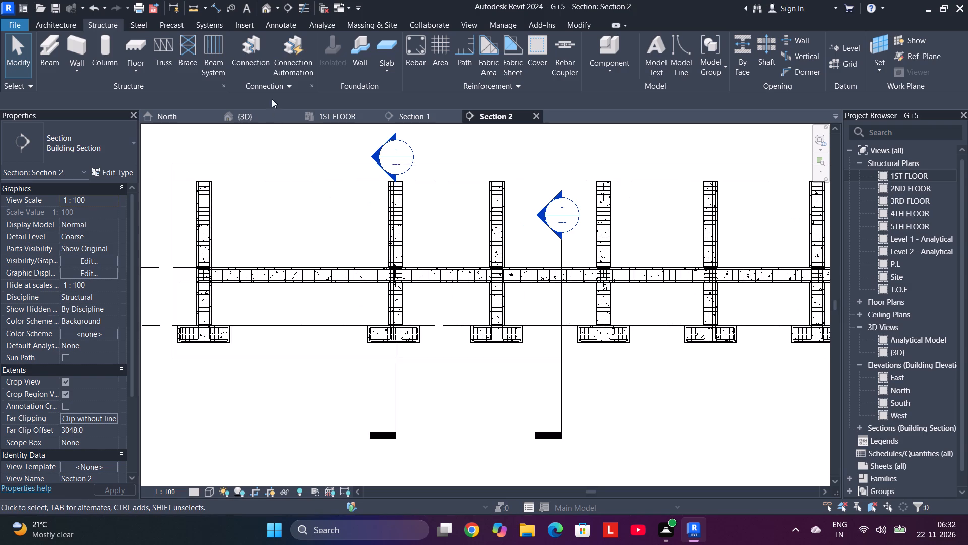
From the 1ST FLOOR plan, edit the northwest column's 12M bar set in the Section 1 view and delete its bottom leg.
click(338, 123)
click(342, 119)
scroll(366, 197, up, 6)
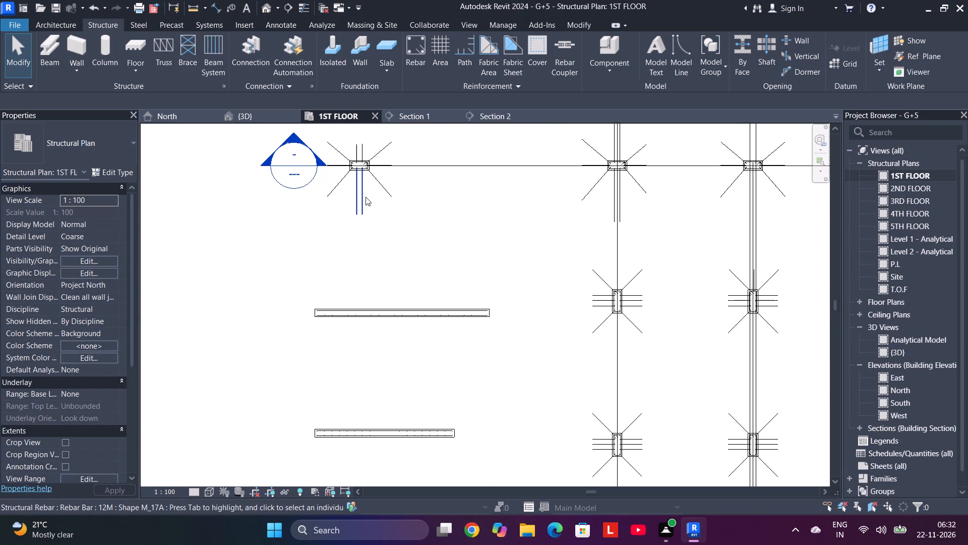
scroll(366, 197, up, 1)
middle_drag(367, 197, 420, 318)
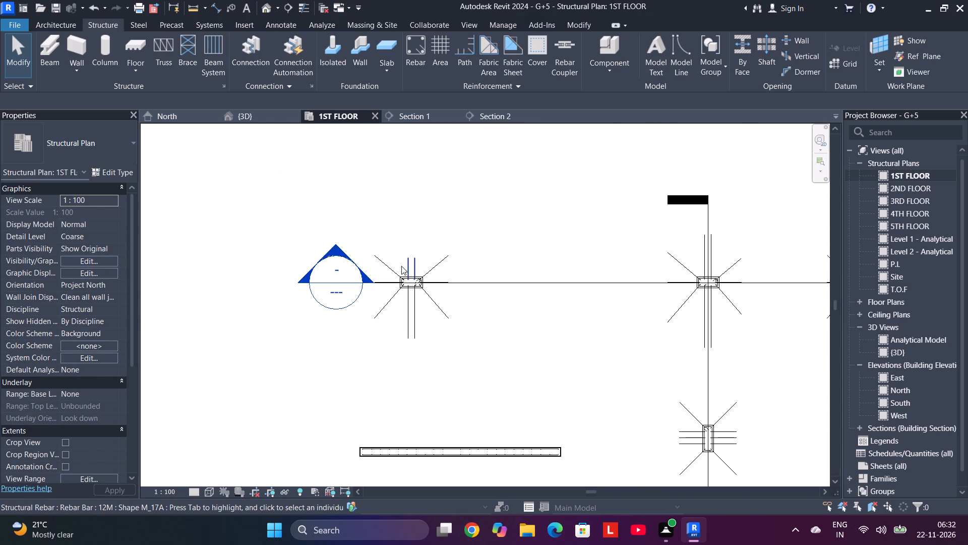
click(407, 267)
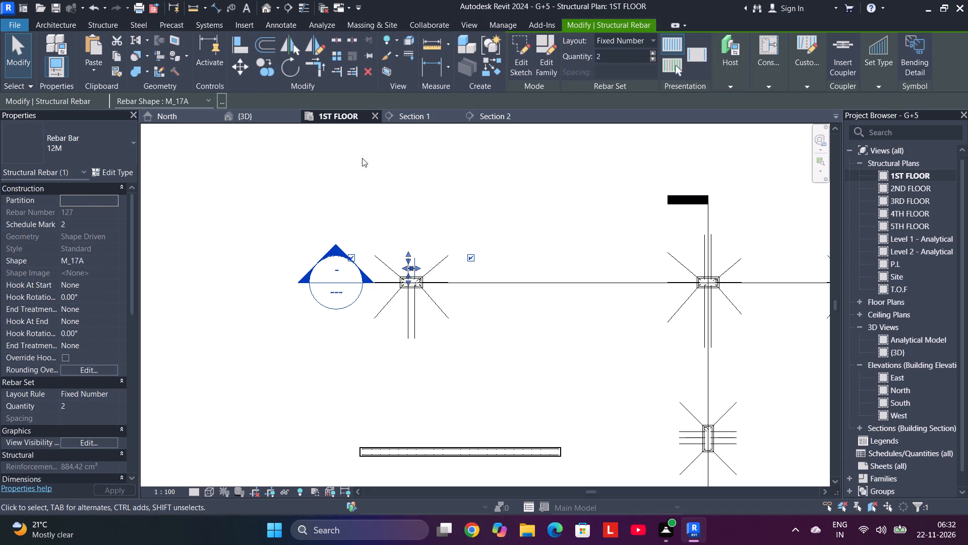
click(524, 53)
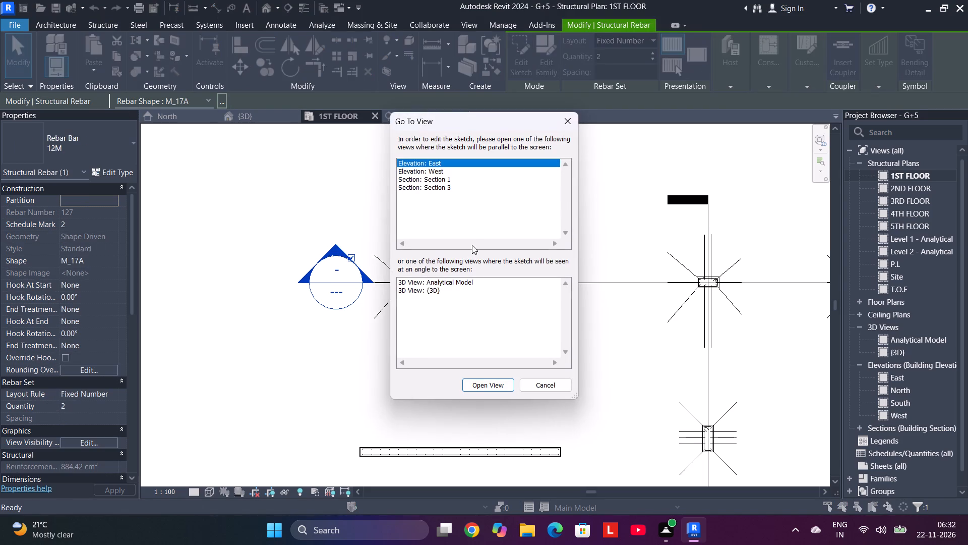
click(454, 173)
click(454, 180)
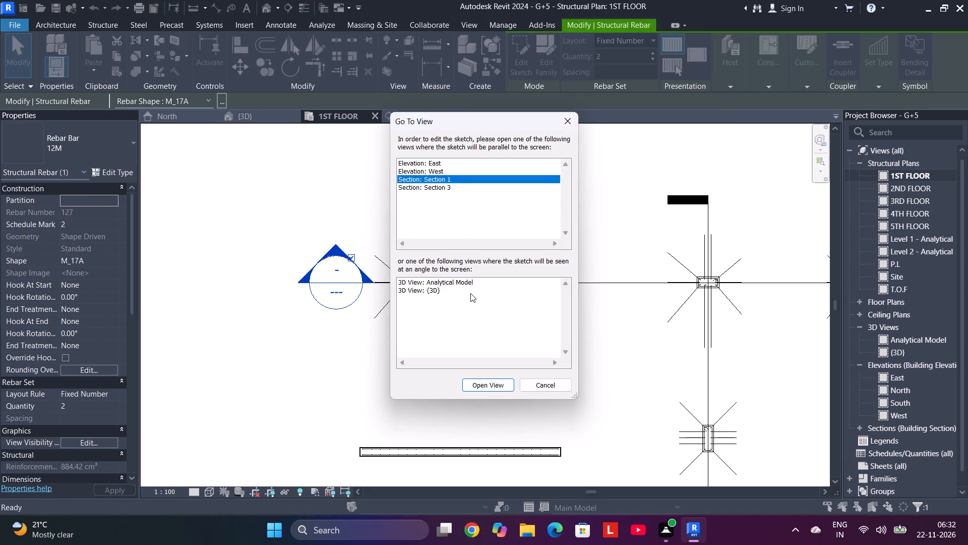
click(495, 388)
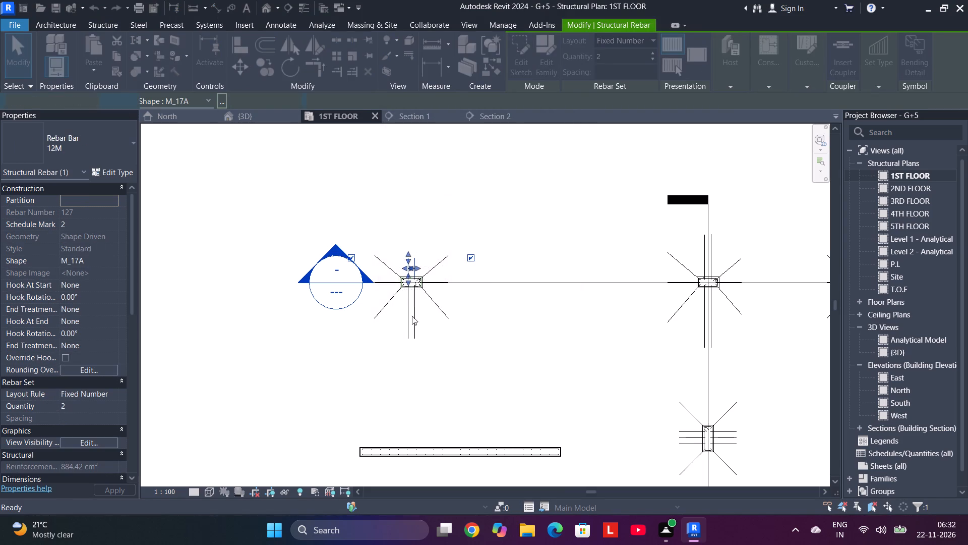
scroll(660, 311, up, 6)
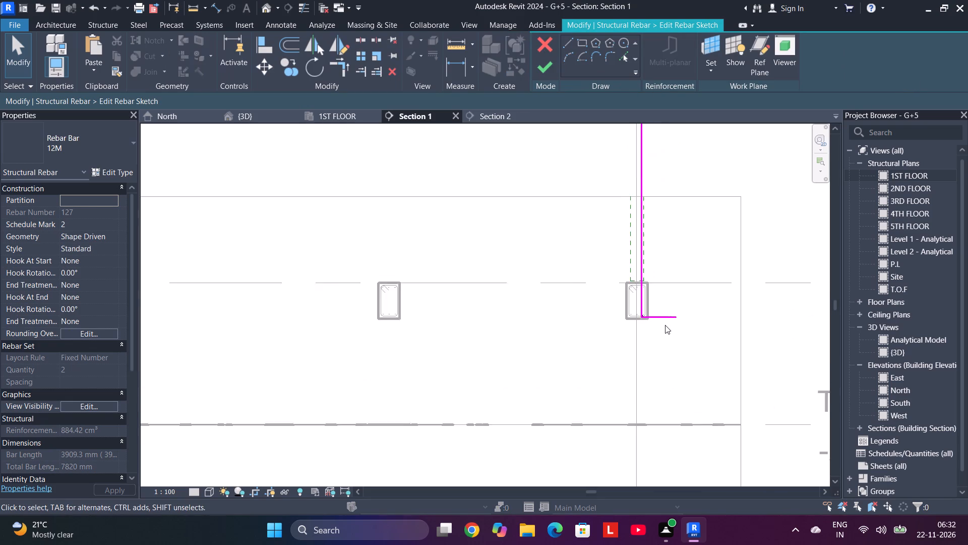
scroll(665, 325, up, 2)
click(659, 317)
key(Delete)
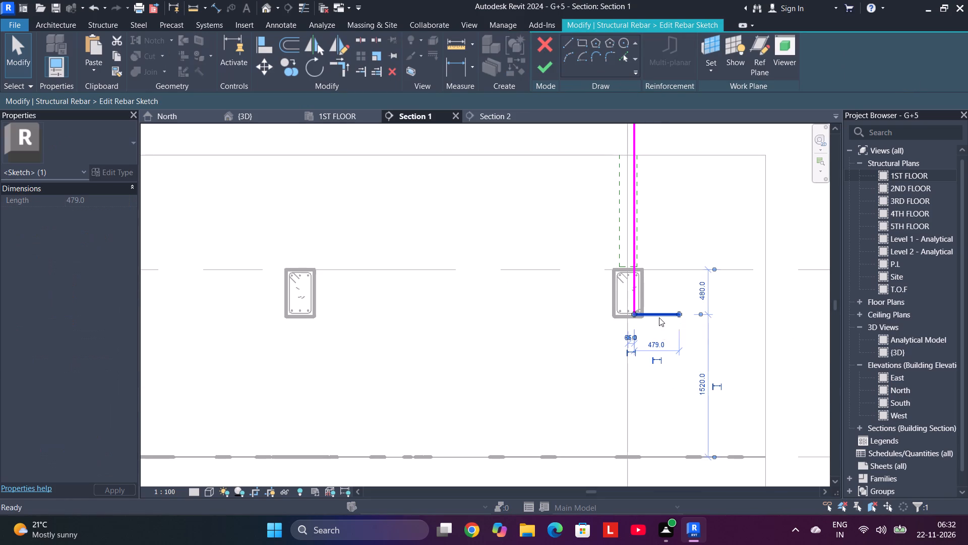
click(542, 62)
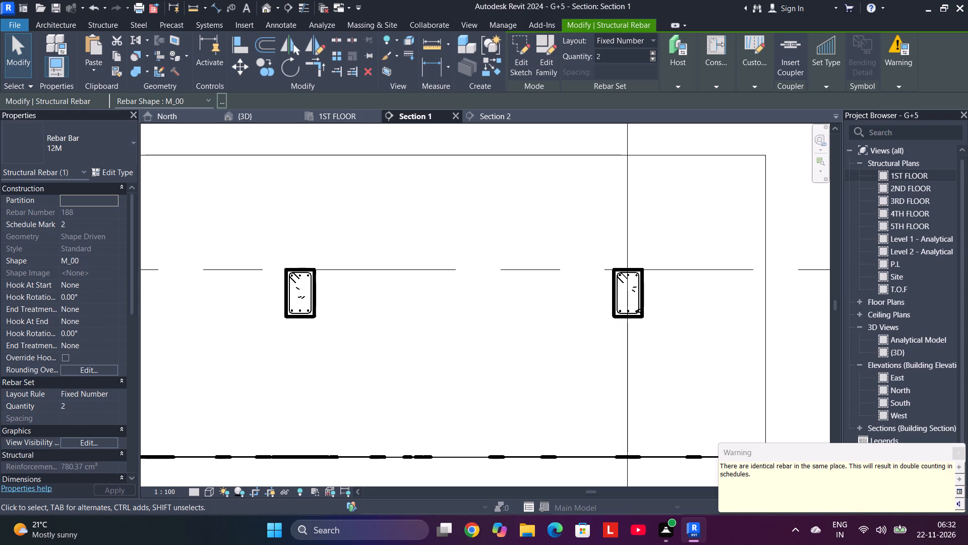
click(954, 449)
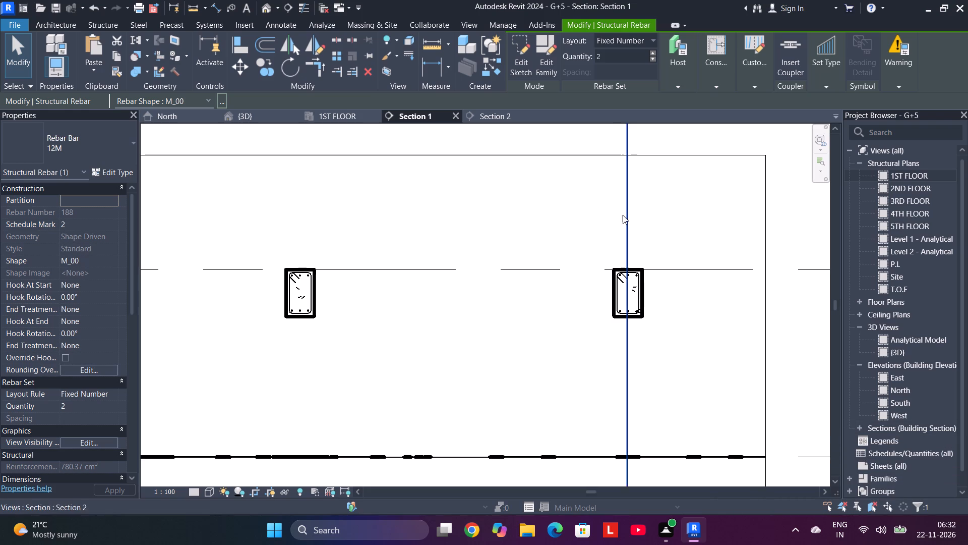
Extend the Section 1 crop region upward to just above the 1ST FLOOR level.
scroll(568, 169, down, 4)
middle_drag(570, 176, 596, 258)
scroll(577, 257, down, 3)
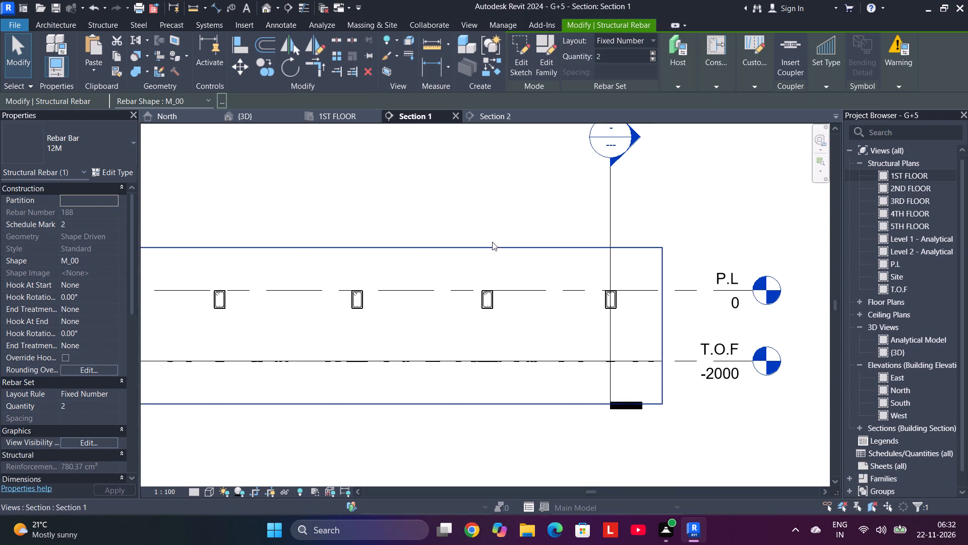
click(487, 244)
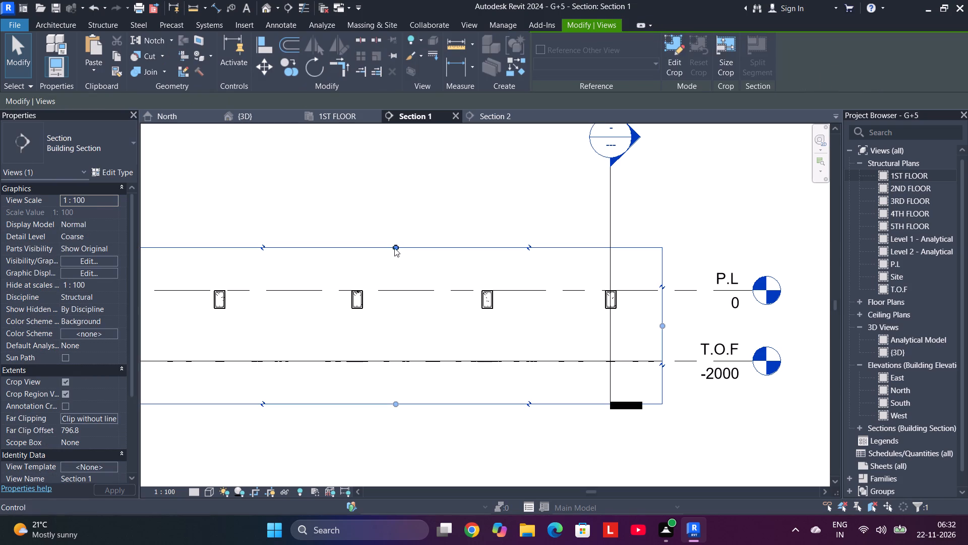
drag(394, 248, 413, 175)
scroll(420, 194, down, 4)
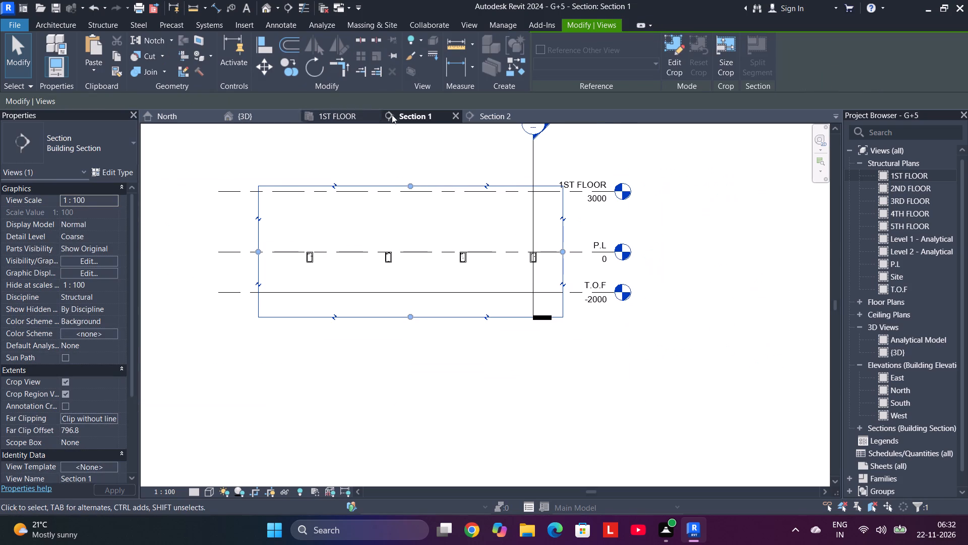
Close the Section 1 view and delete its north-south section line from the 1ST FLOOR plan.
click(455, 114)
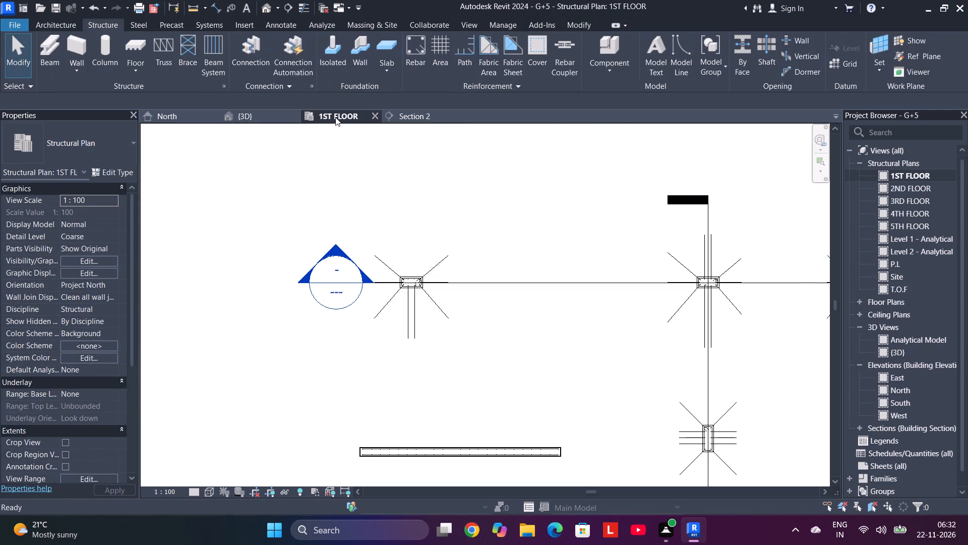
click(335, 117)
scroll(438, 256, down, 10)
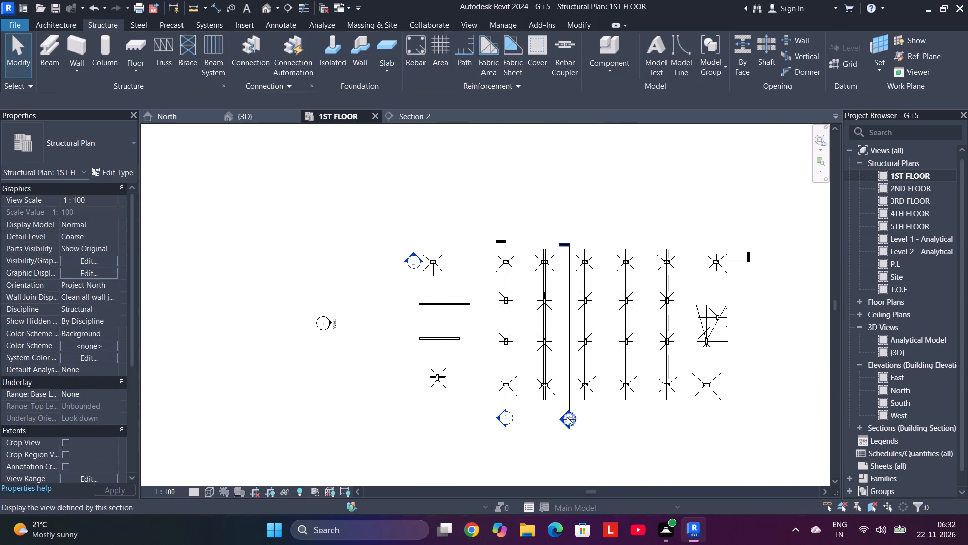
click(568, 411)
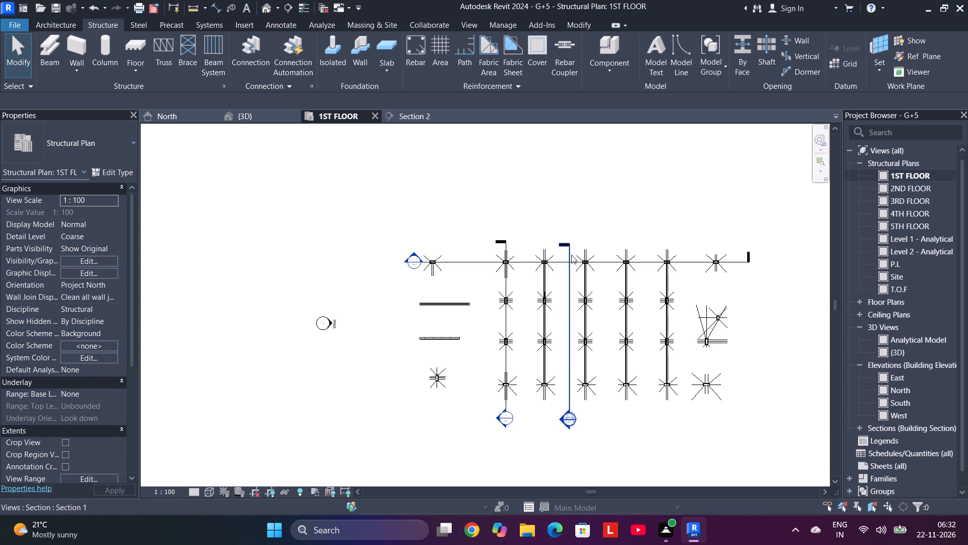
click(561, 243)
key(Delete)
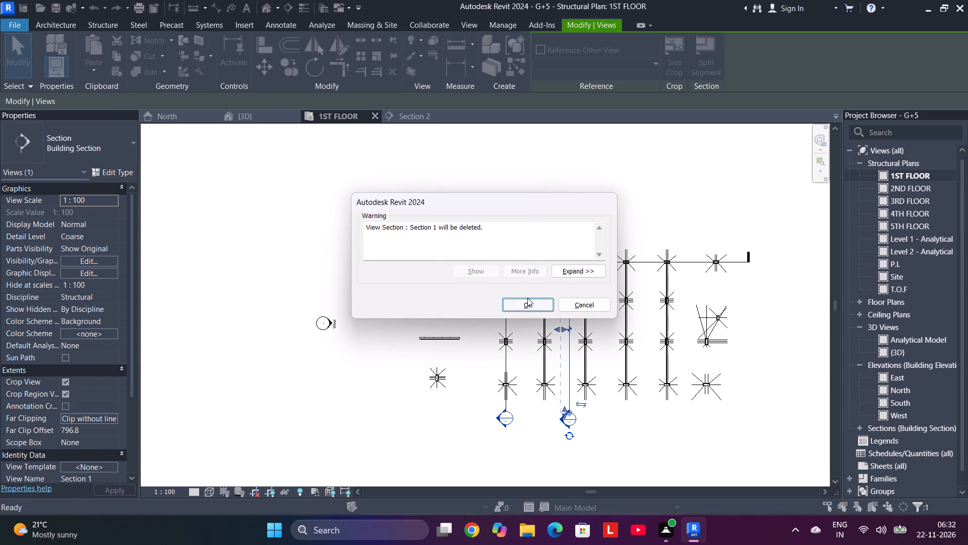
click(523, 305)
Flip the east-west section line along the northernmost column row to look south, and open its view.
click(413, 261)
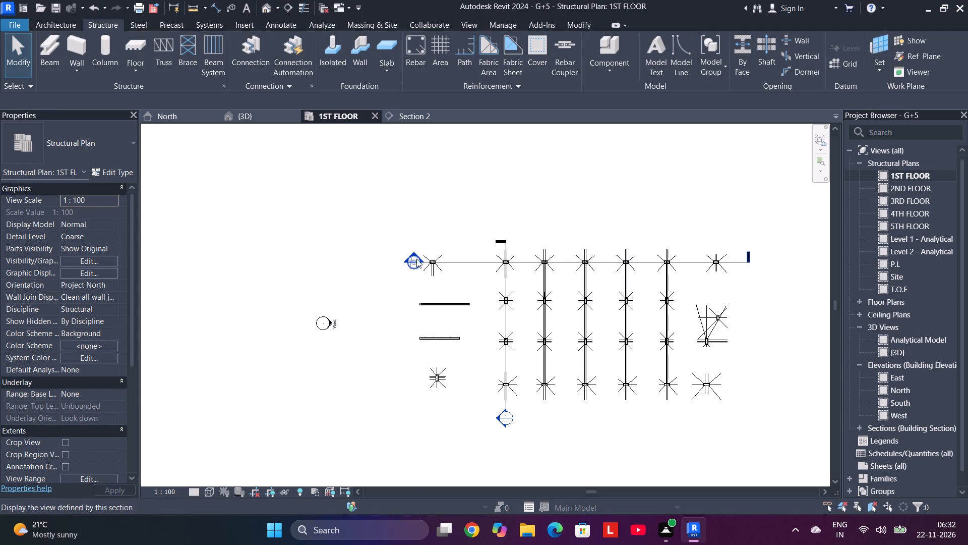
click(458, 262)
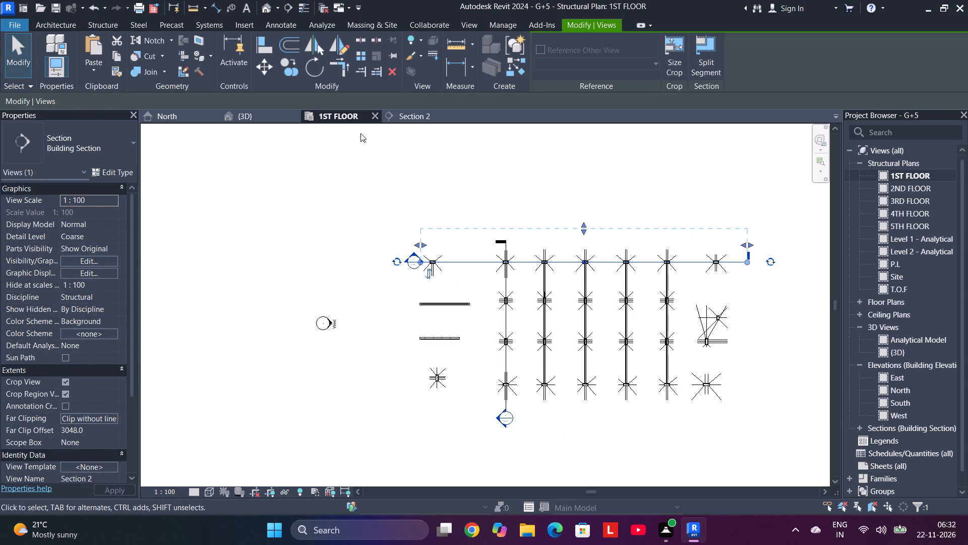
scroll(432, 265, up, 8)
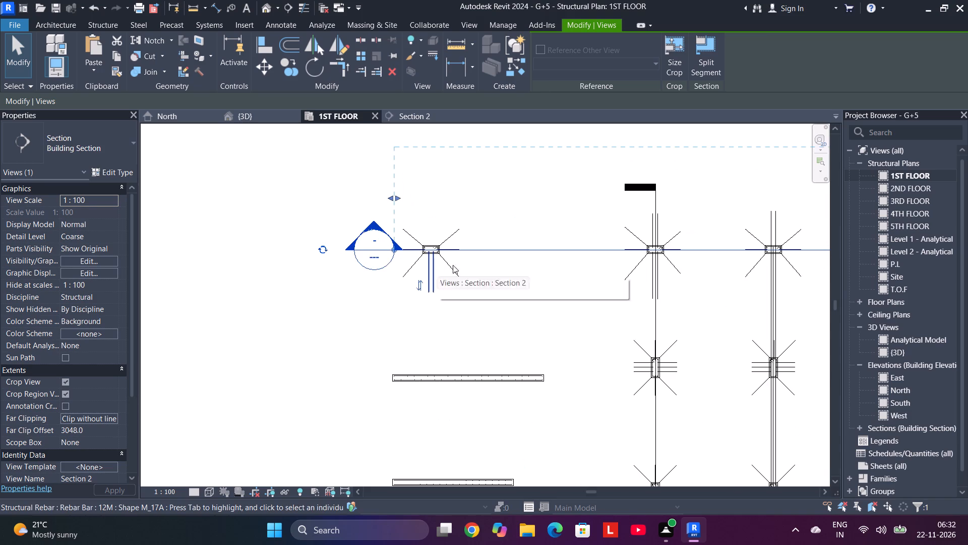
click(419, 286)
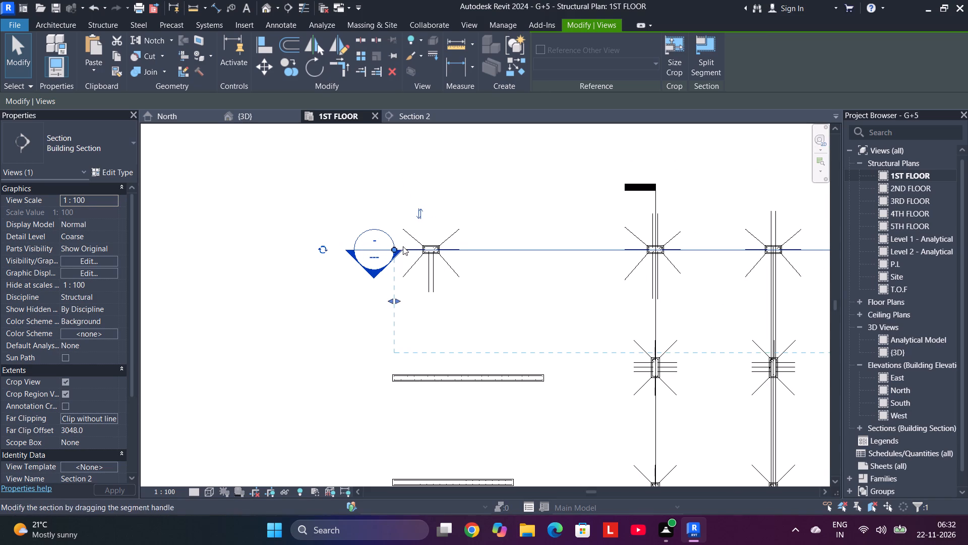
right_click(456, 249)
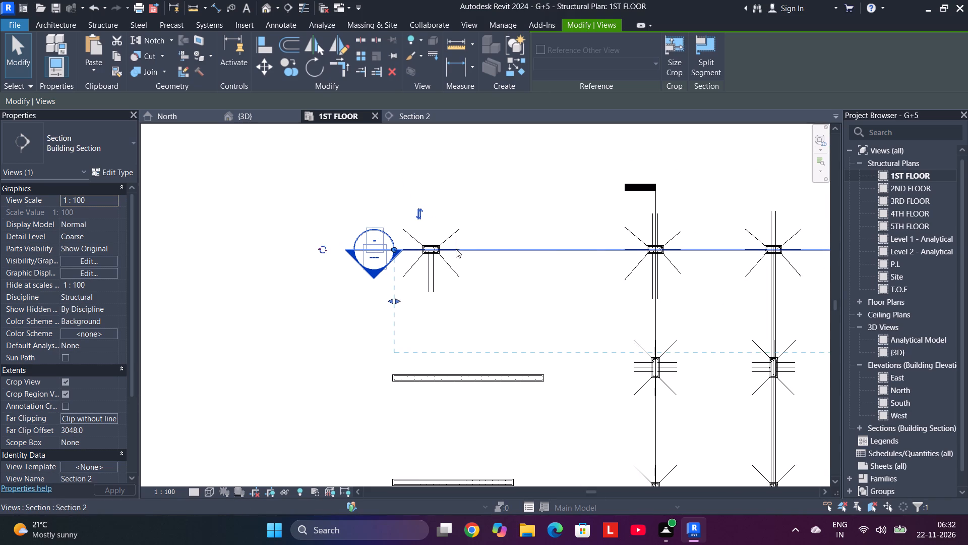
click(491, 226)
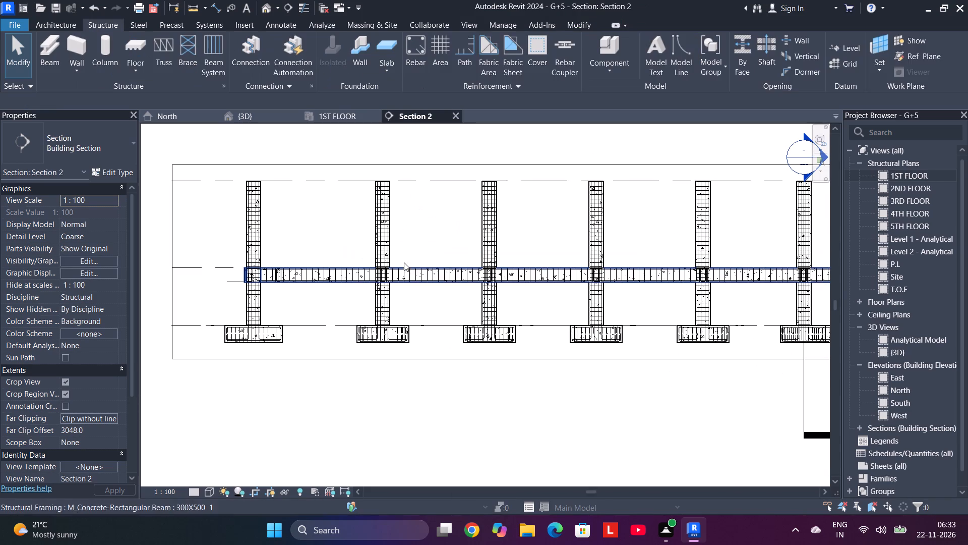
Edit the 20M bar on the west side of an inner north-row column and delete its bottom leg in the plinth beam.
middle_drag(756, 233, 371, 235)
scroll(427, 241, up, 1)
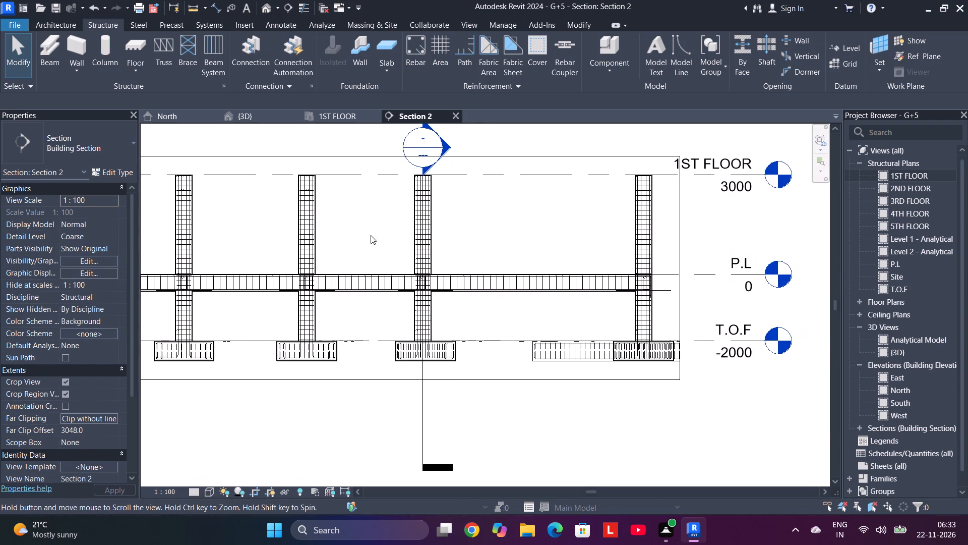
middle_drag(371, 235, 369, 235)
scroll(420, 267, up, 9)
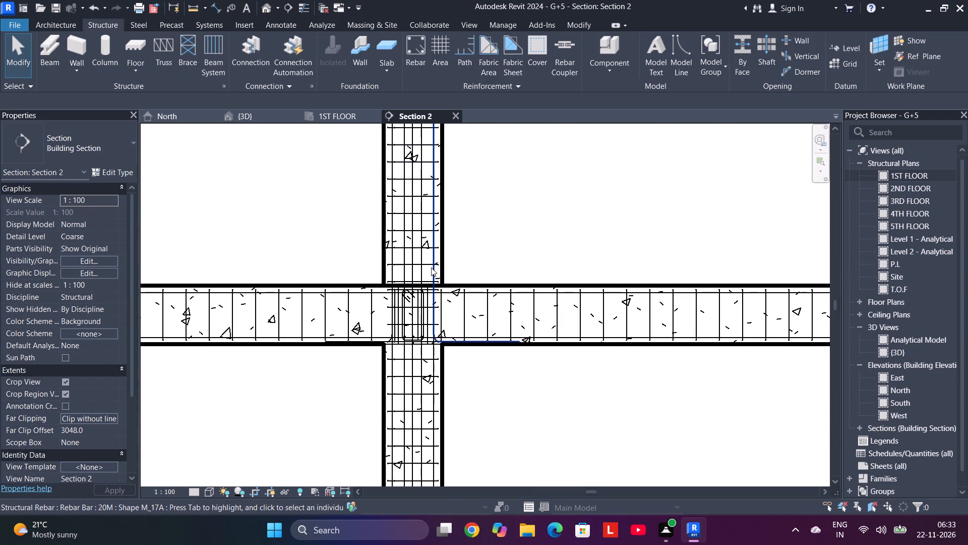
click(431, 267)
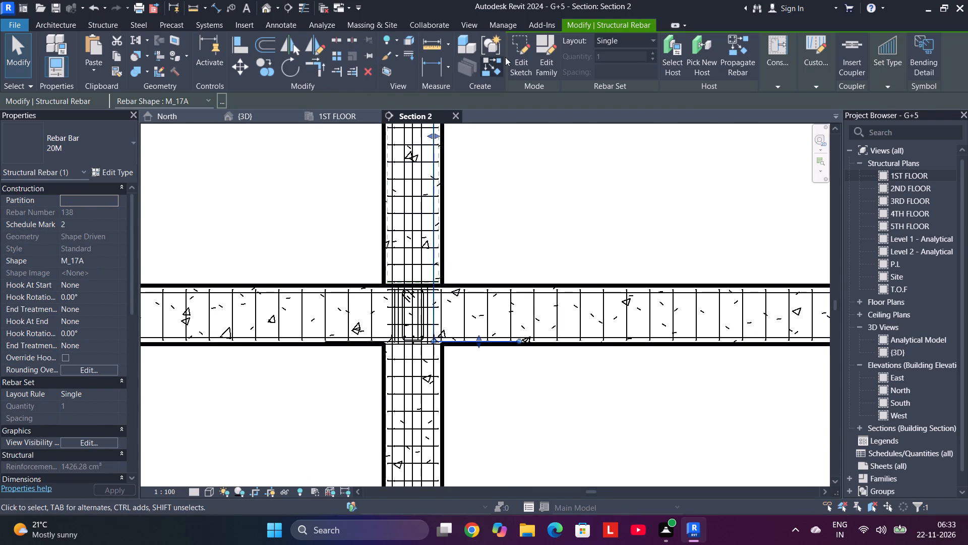
click(517, 53)
click(470, 341)
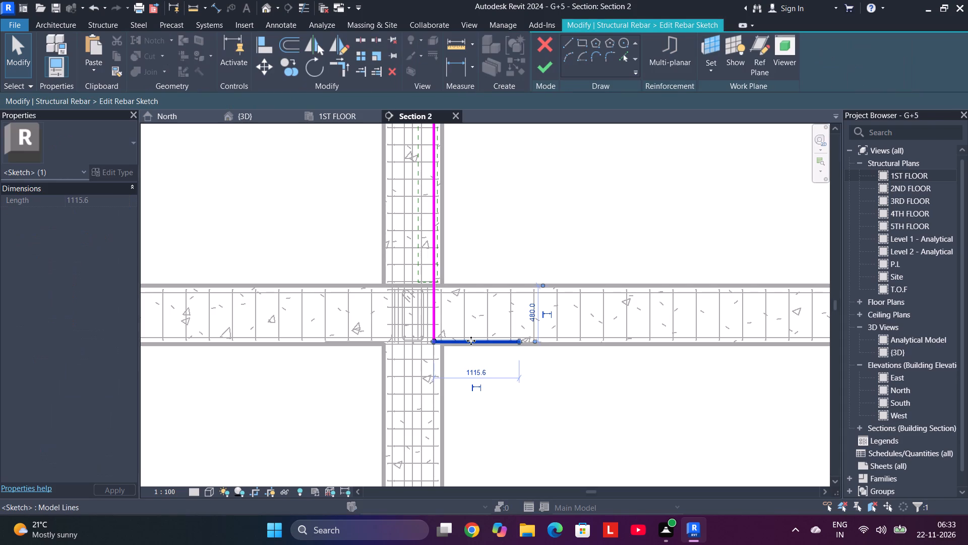
key(Delete)
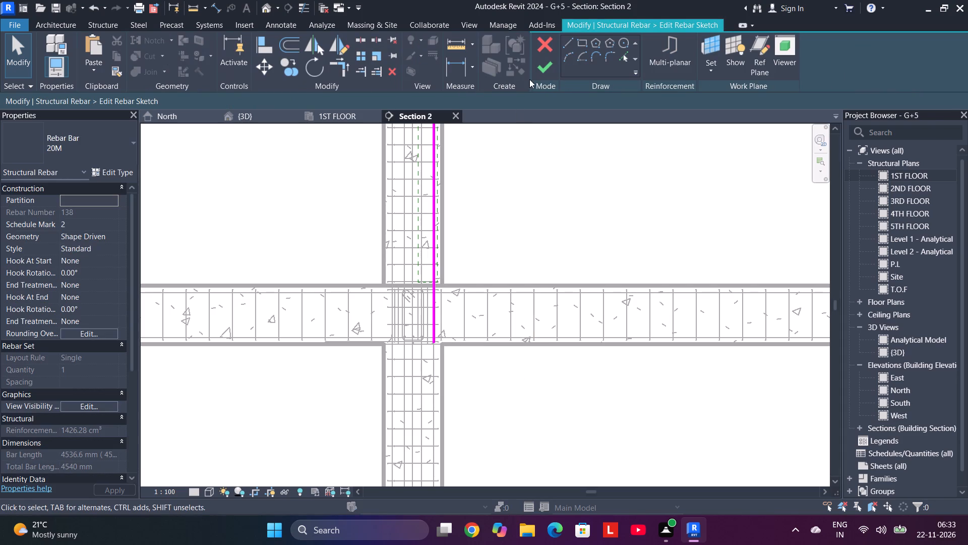
click(538, 69)
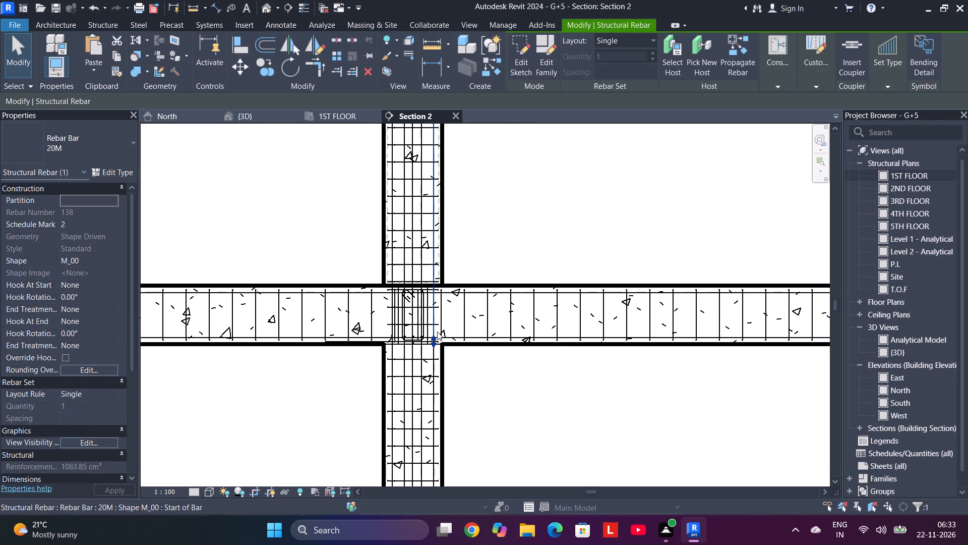
Edit the 20M bar on the east side of the same column to delete its bottom leg.
click(422, 256)
click(392, 275)
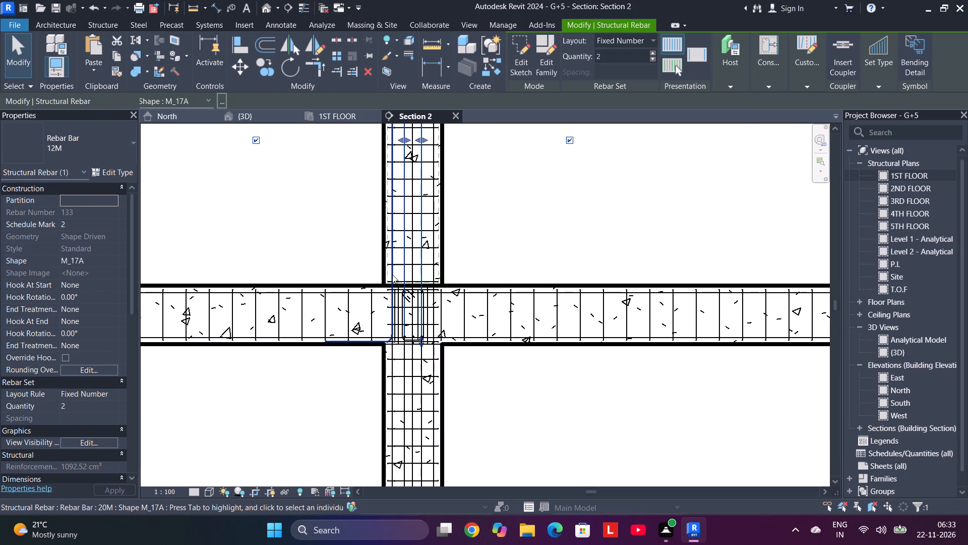
click(526, 67)
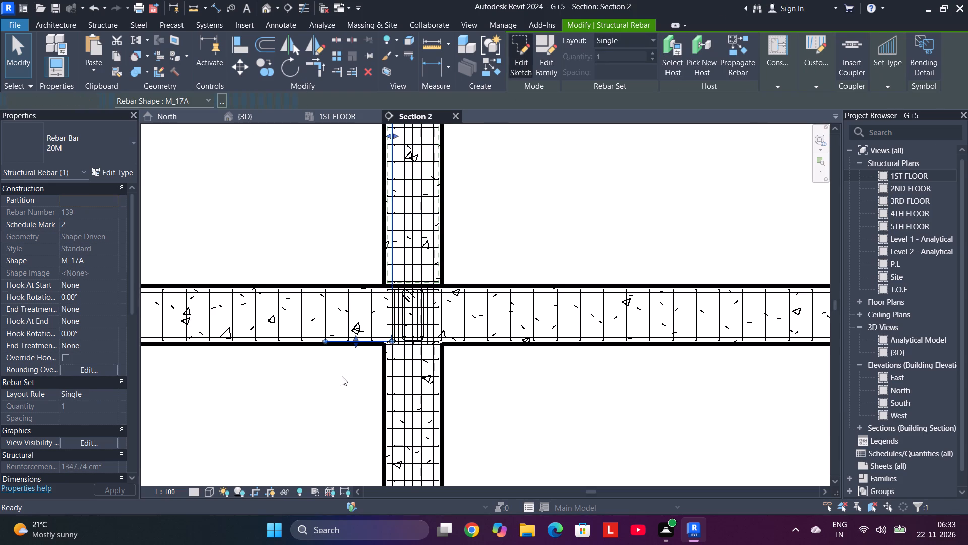
click(358, 343)
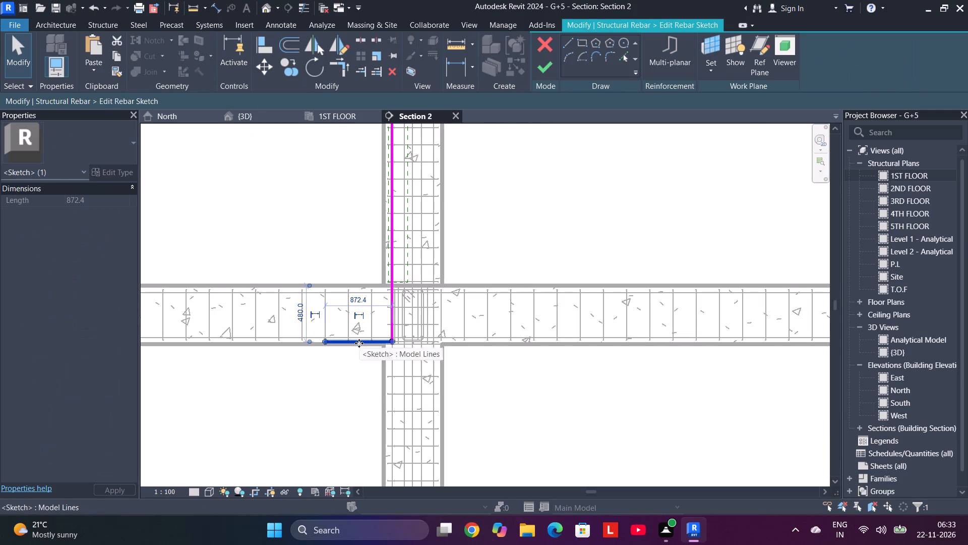
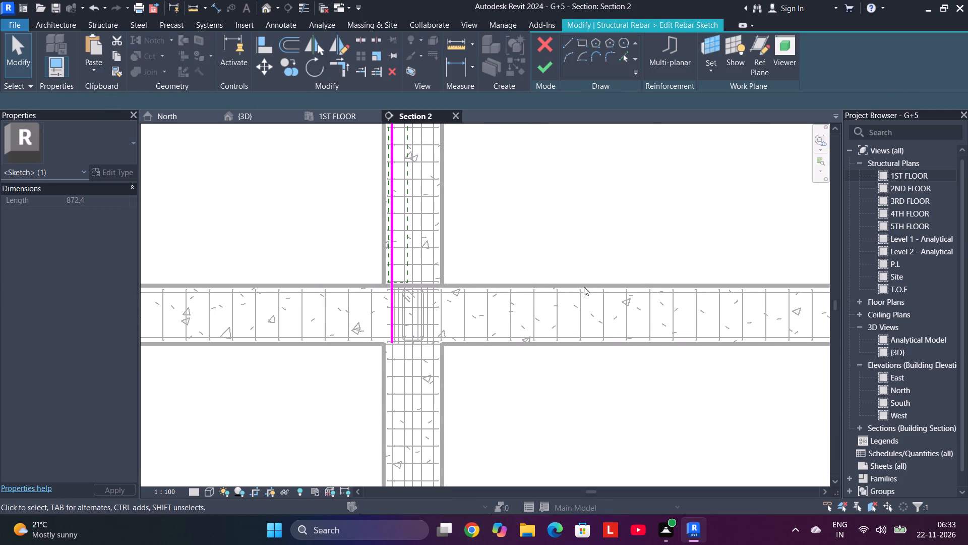
Finish the sketch edit of the 20M column bar without its bottom leg.
click(538, 71)
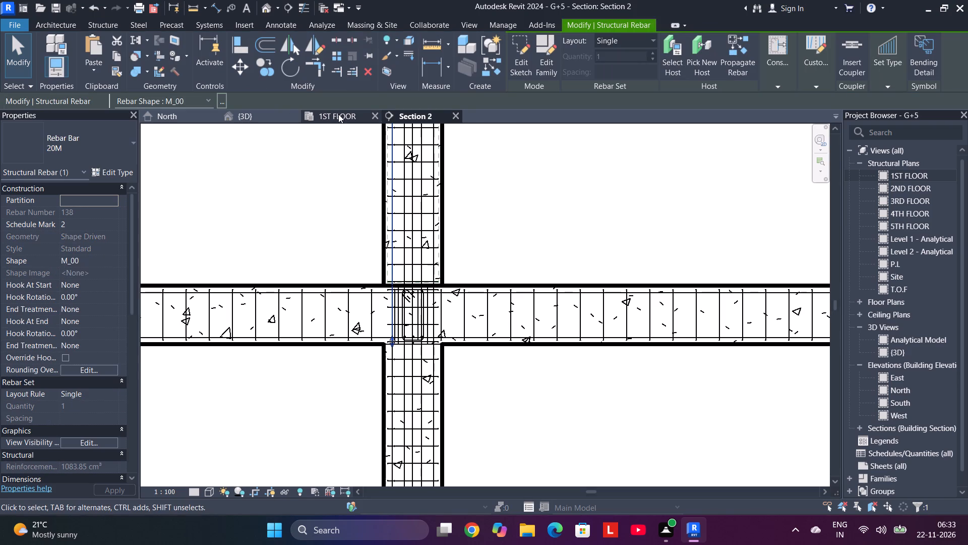
In the 1ST FLOOR plan, move the north-south Section 3 line west onto the north-west corner column and open its view.
click(338, 114)
scroll(437, 263, up, 8)
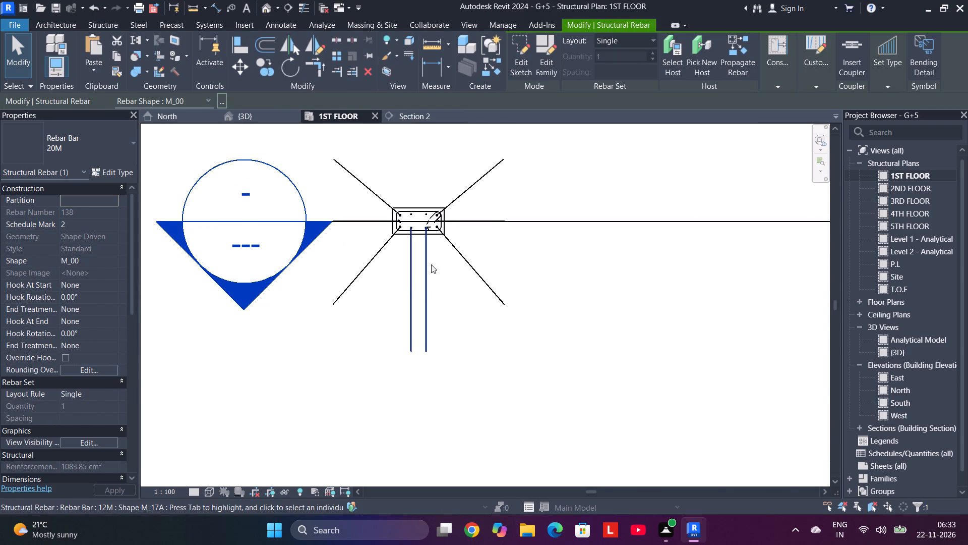
click(431, 264)
click(486, 245)
scroll(490, 254, down, 10)
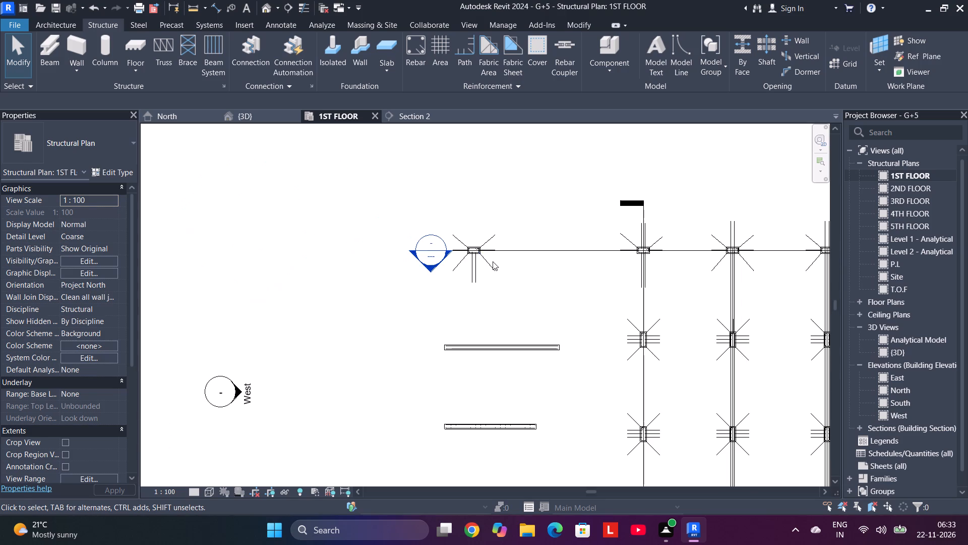
click(635, 201)
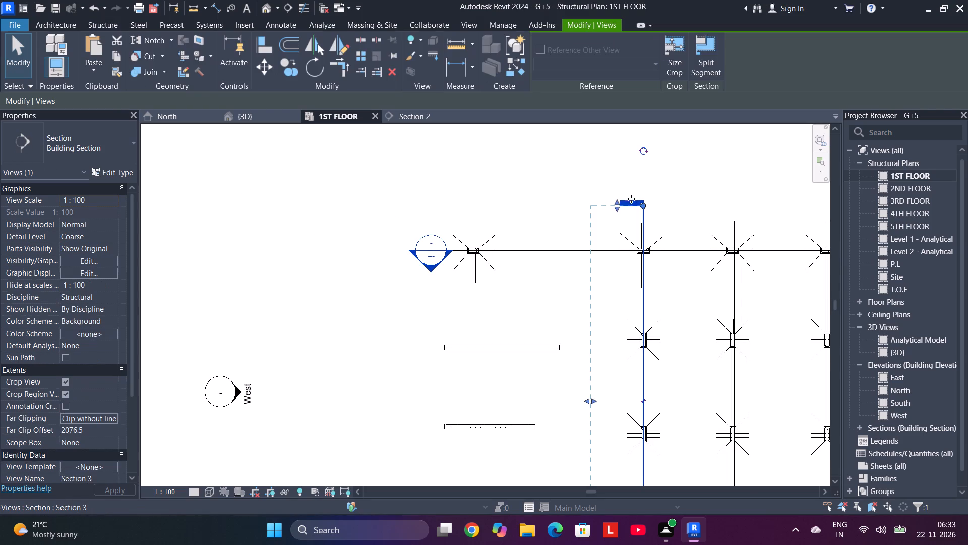
drag(631, 200, 462, 199)
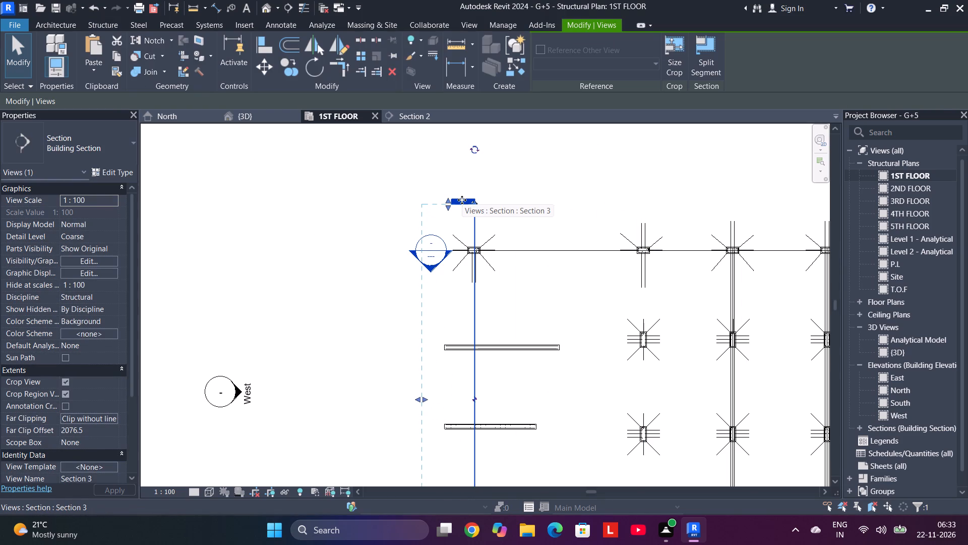
click(462, 200)
right_click(462, 200)
click(502, 227)
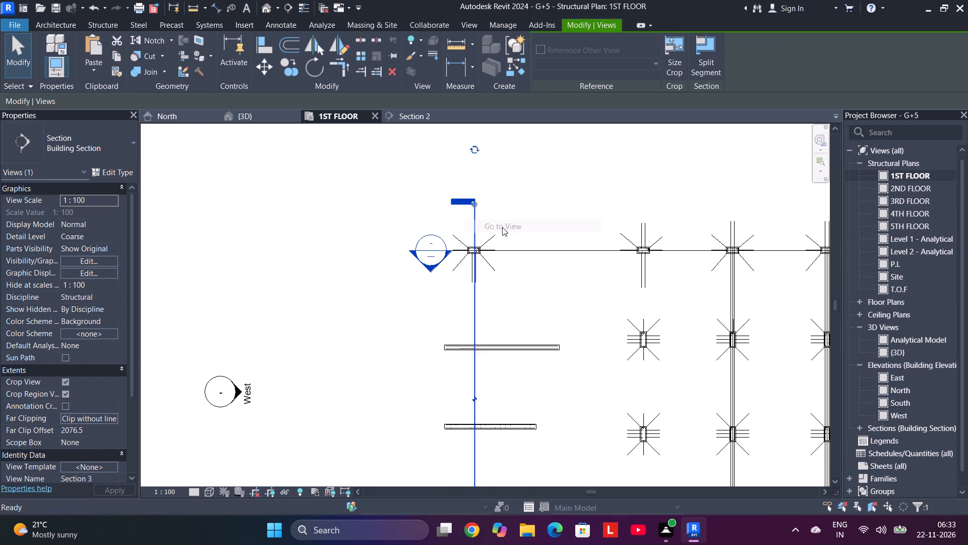
scroll(583, 349, up, 4)
middle_drag(583, 347, 579, 345)
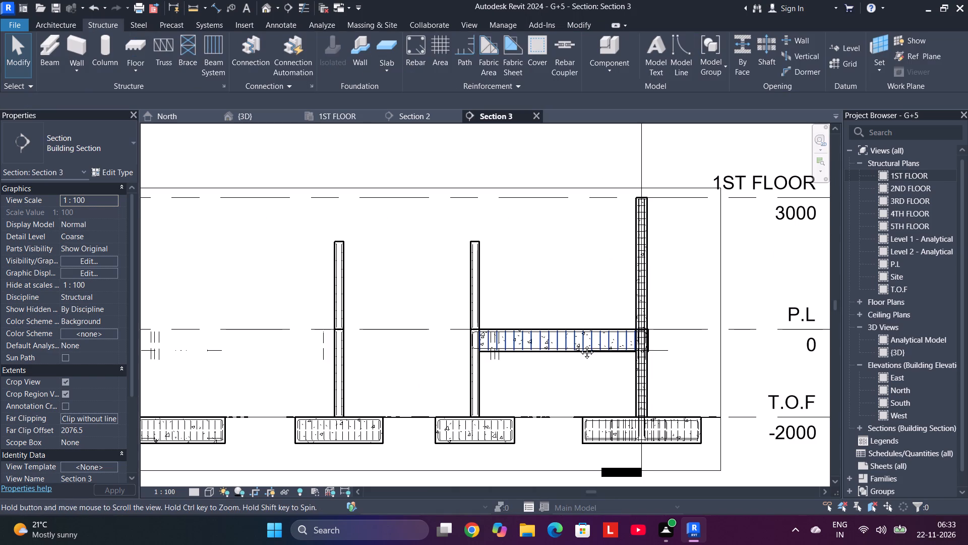
middle_drag(579, 345, 358, 319)
scroll(421, 313, up, 5)
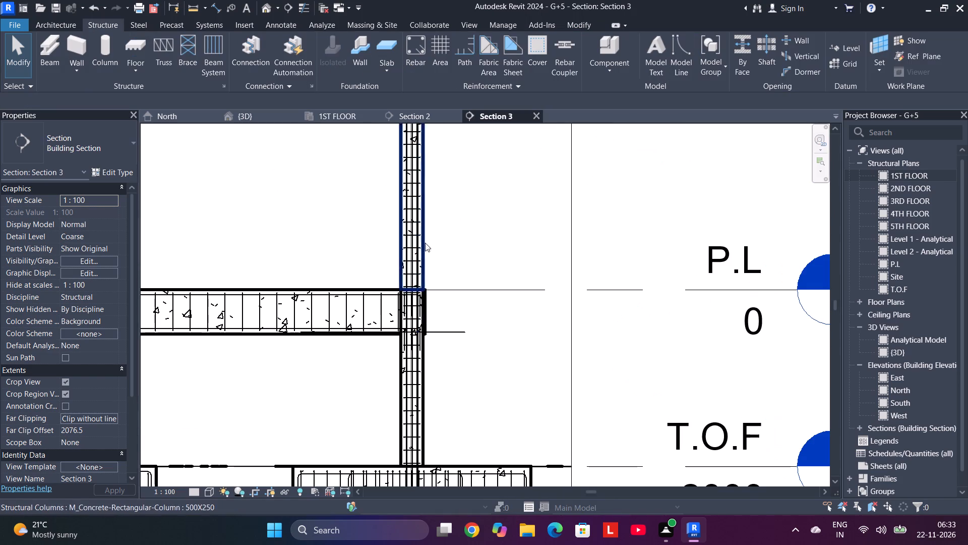
scroll(382, 328, up, 4)
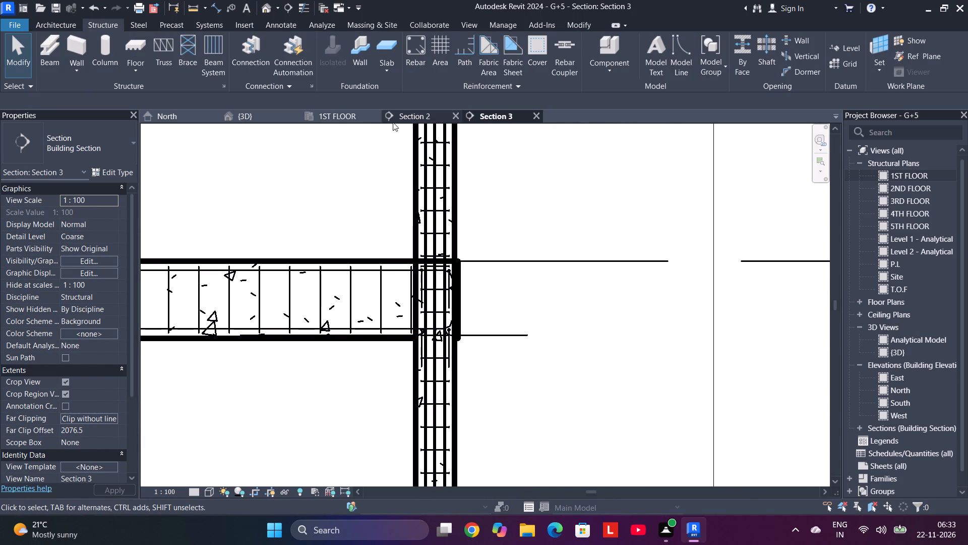
Through Section 2, delete the bottom leg of the longer south-west 20M bar at the north-west corner column, and delete the straightened bar itself.
click(335, 120)
scroll(452, 275, up, 7)
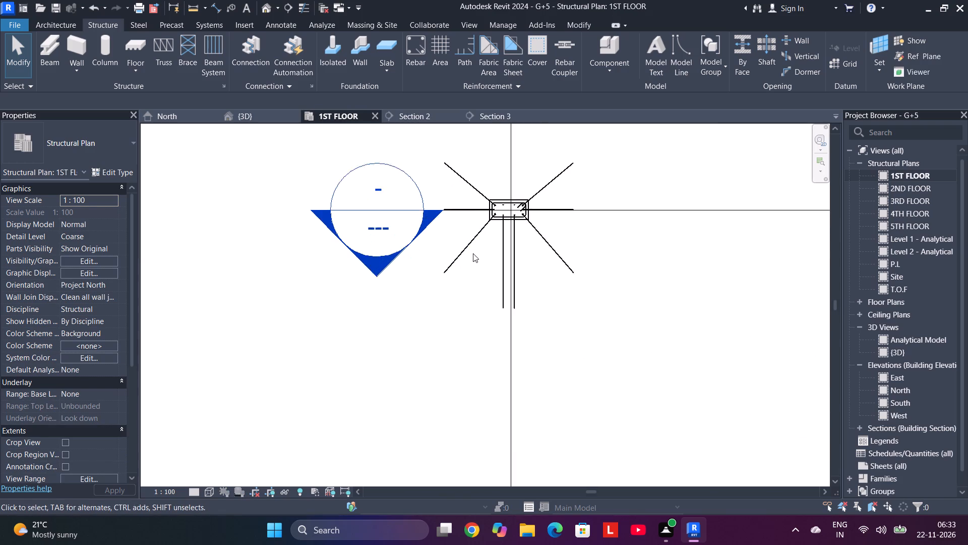
scroll(473, 253, up, 2)
click(461, 252)
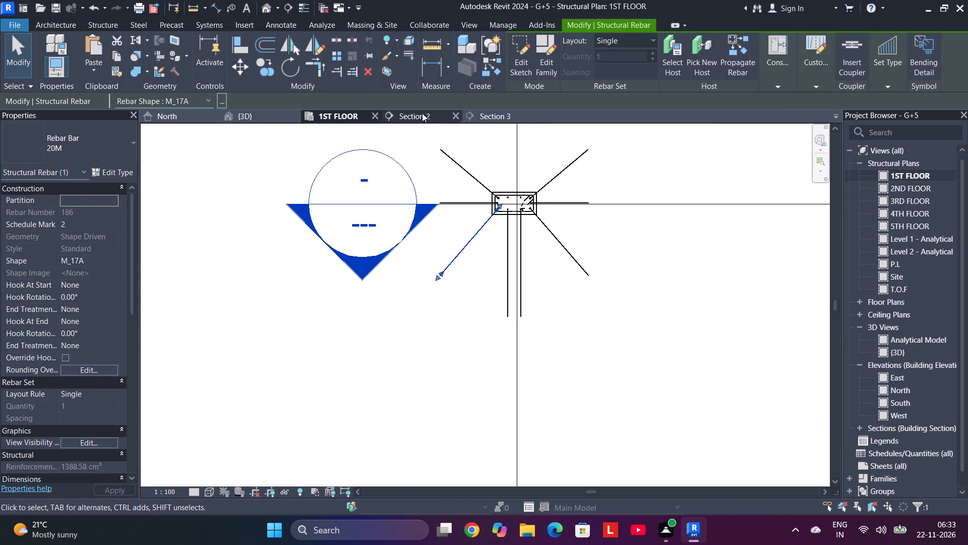
click(528, 64)
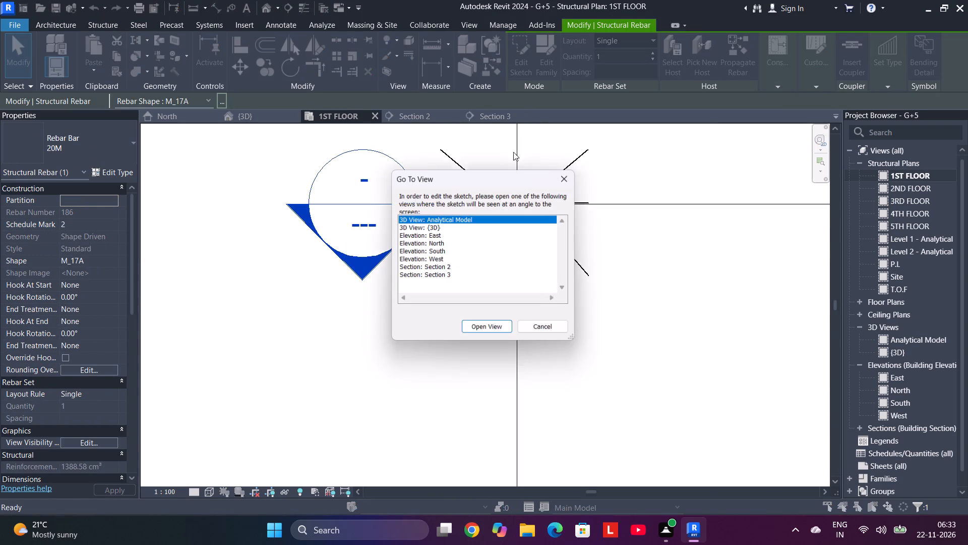
click(445, 267)
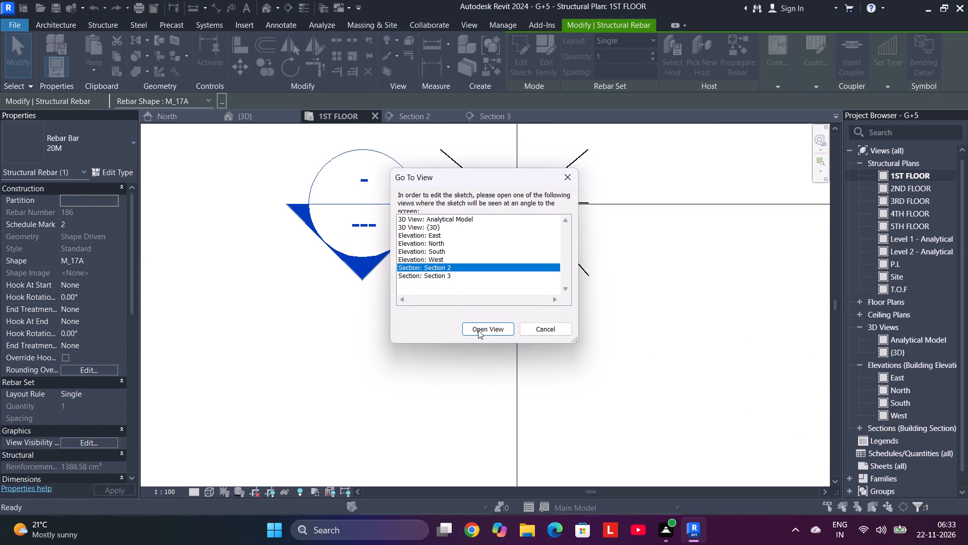
click(478, 330)
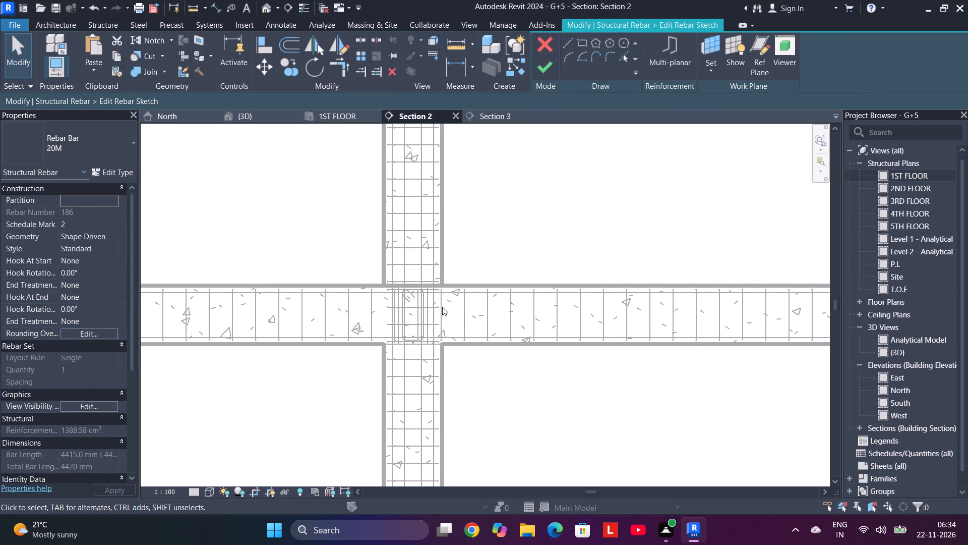
scroll(456, 328, down, 4)
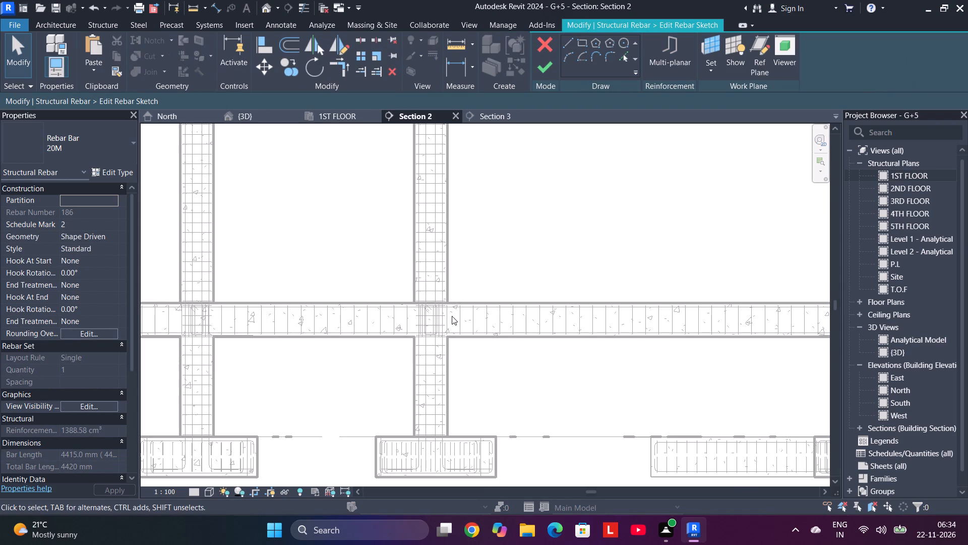
scroll(452, 311, down, 5)
middle_drag(674, 305, 541, 288)
scroll(549, 302, up, 5)
click(549, 310)
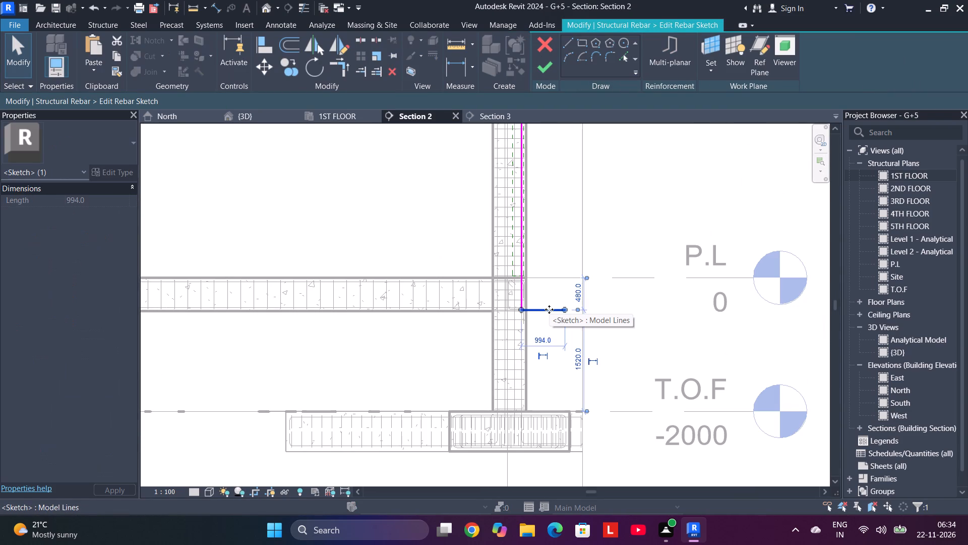
key(Delete)
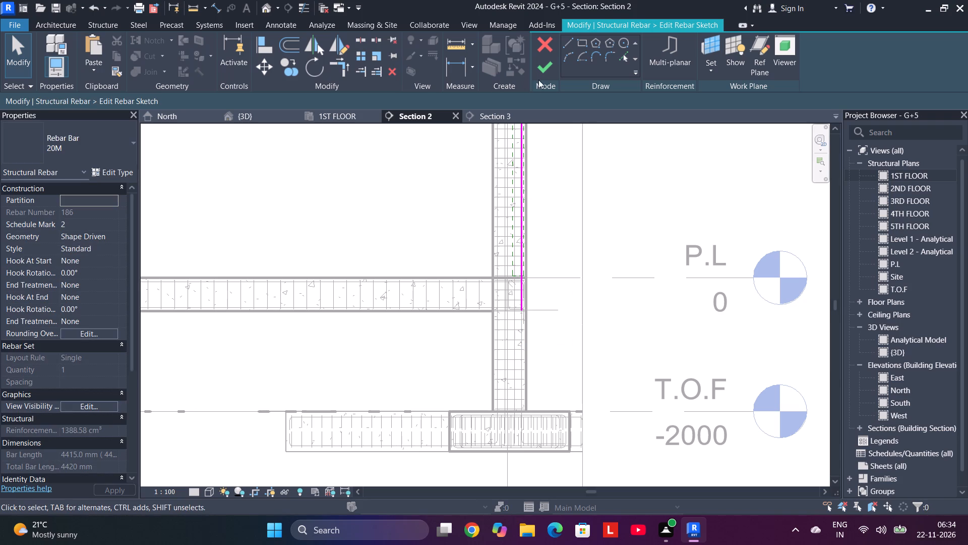
click(551, 74)
key(Delete)
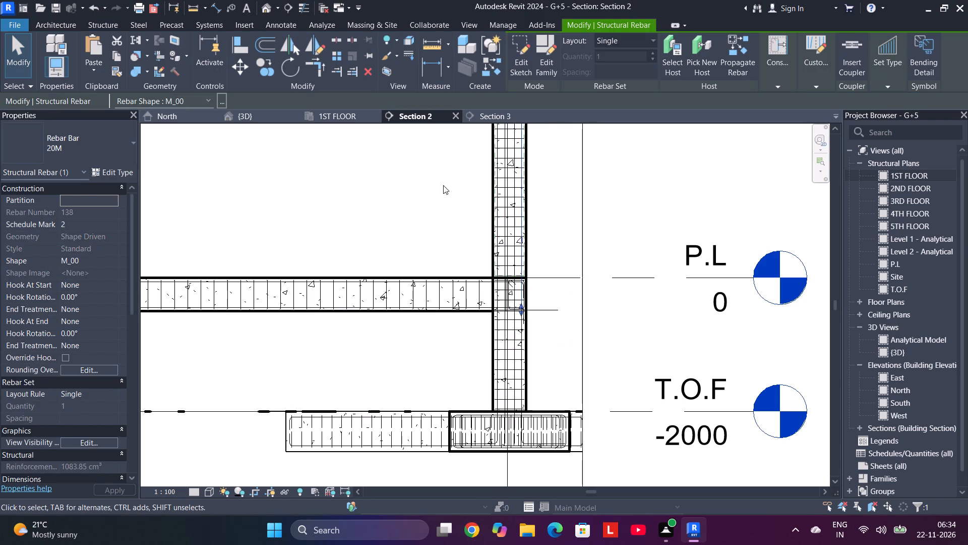
Edit the remaining south-west 20M bar of the north-west corner column in Section 2 and delete its bottom leg.
click(330, 116)
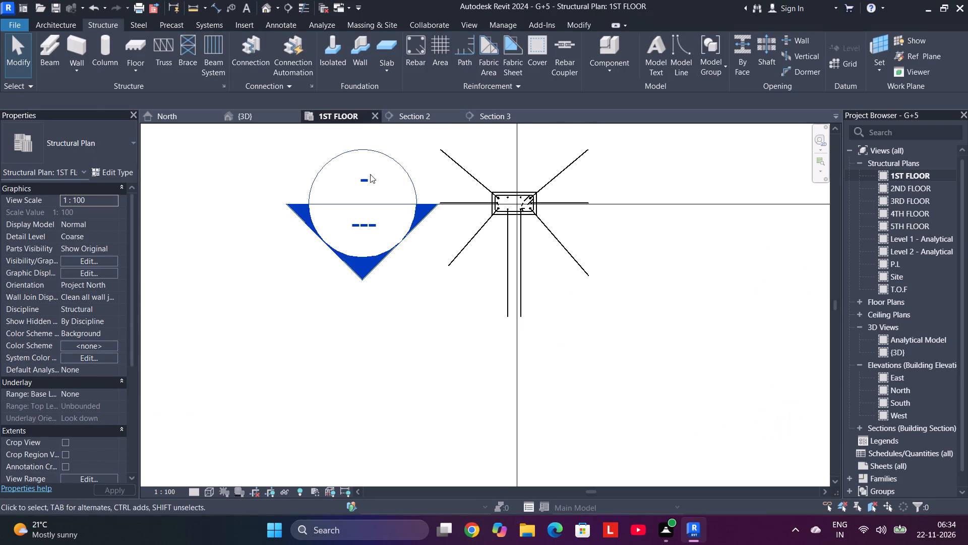
click(475, 234)
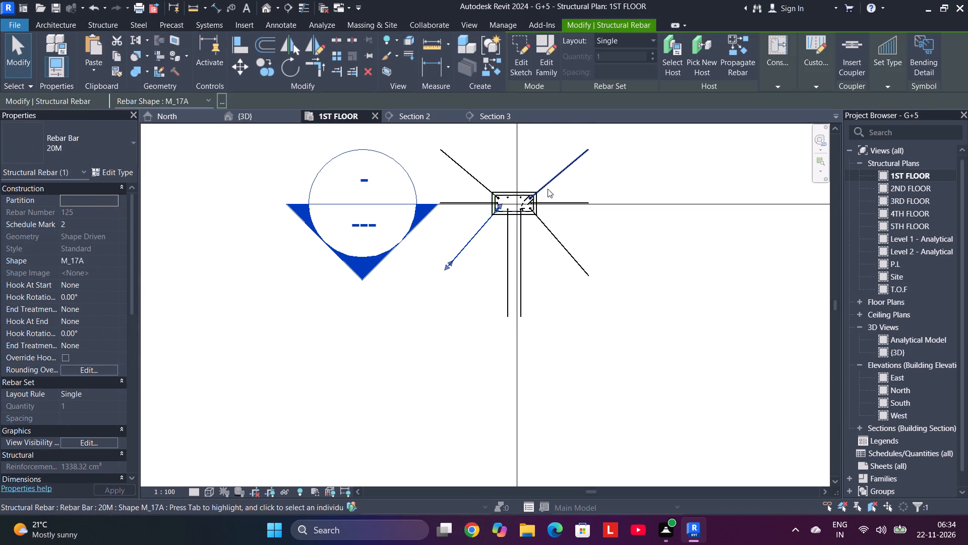
click(528, 74)
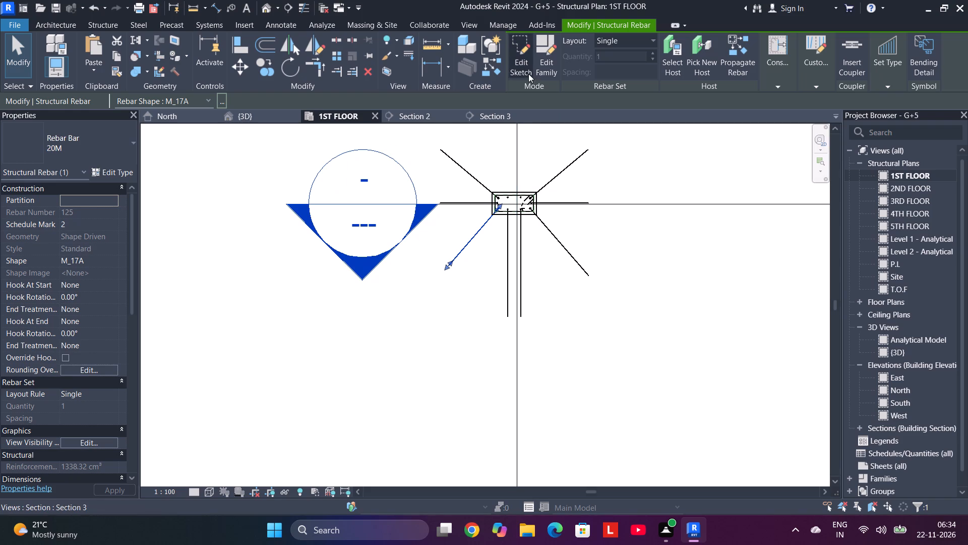
click(485, 266)
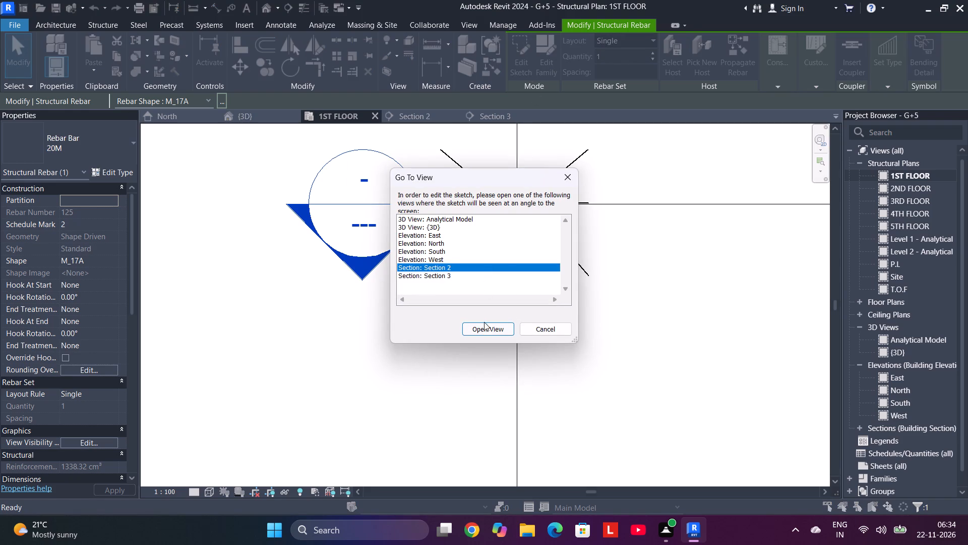
click(486, 327)
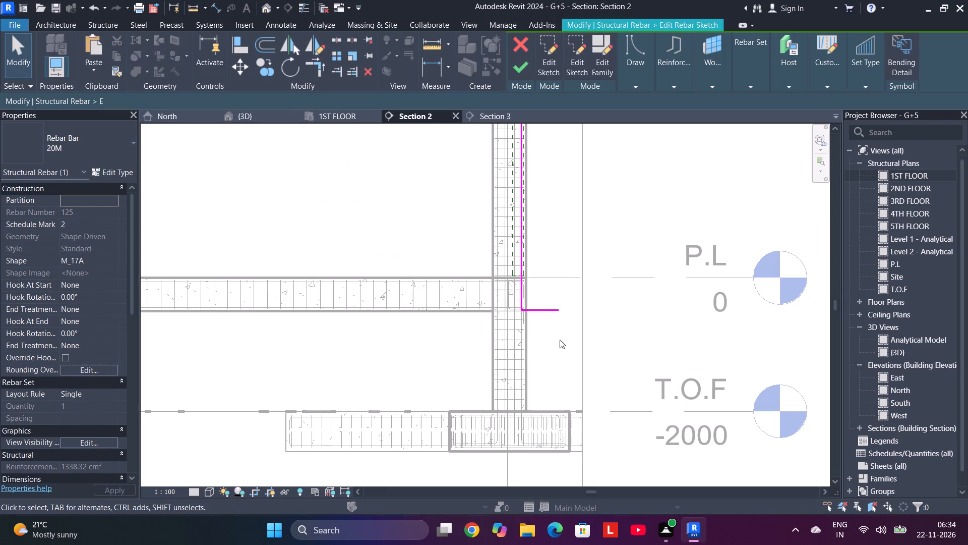
click(548, 311)
key(Delete)
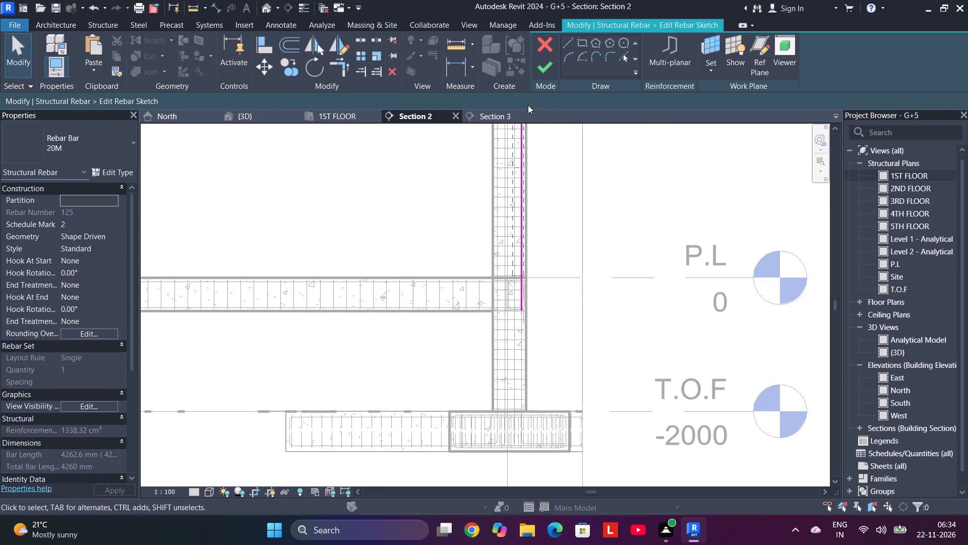
click(538, 71)
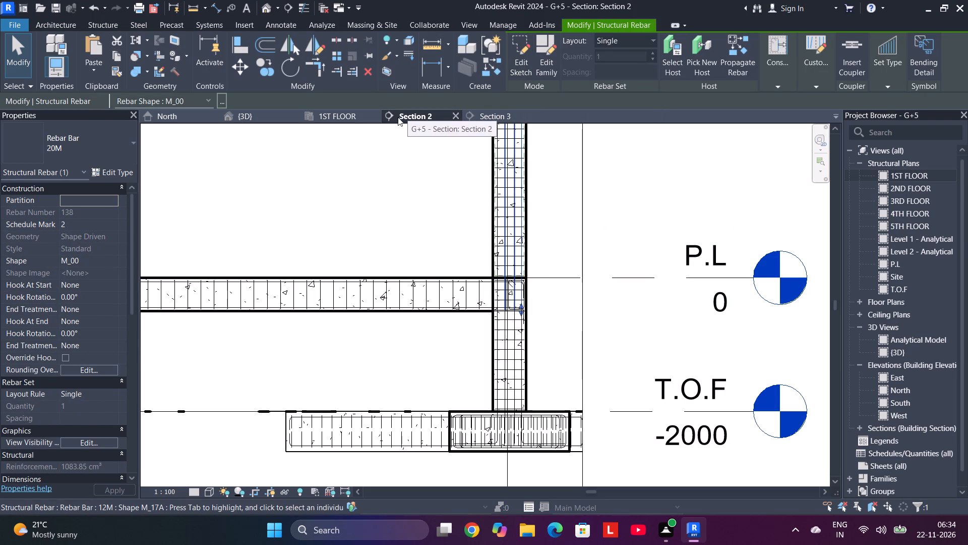
Edit the north-east diagonal 20M bar of the north-west corner column in Section 2 and delete its bottom leg.
click(351, 115)
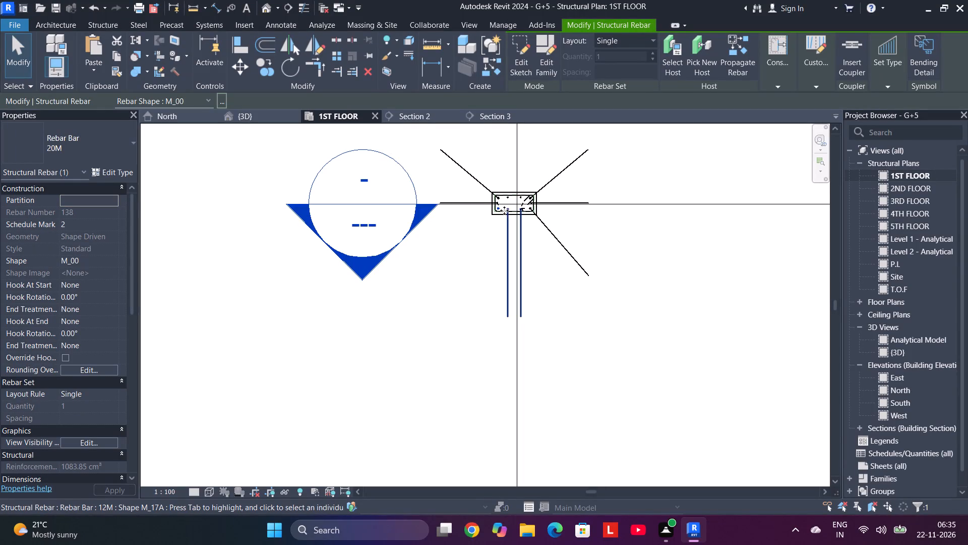
scroll(504, 211, down, 3)
scroll(510, 229, up, 4)
scroll(511, 230, down, 11)
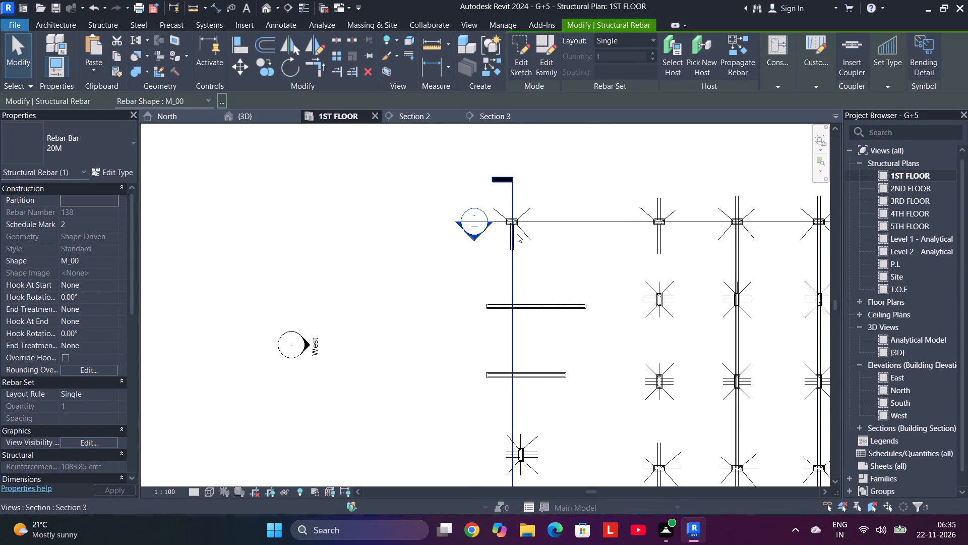
scroll(517, 234, down, 8)
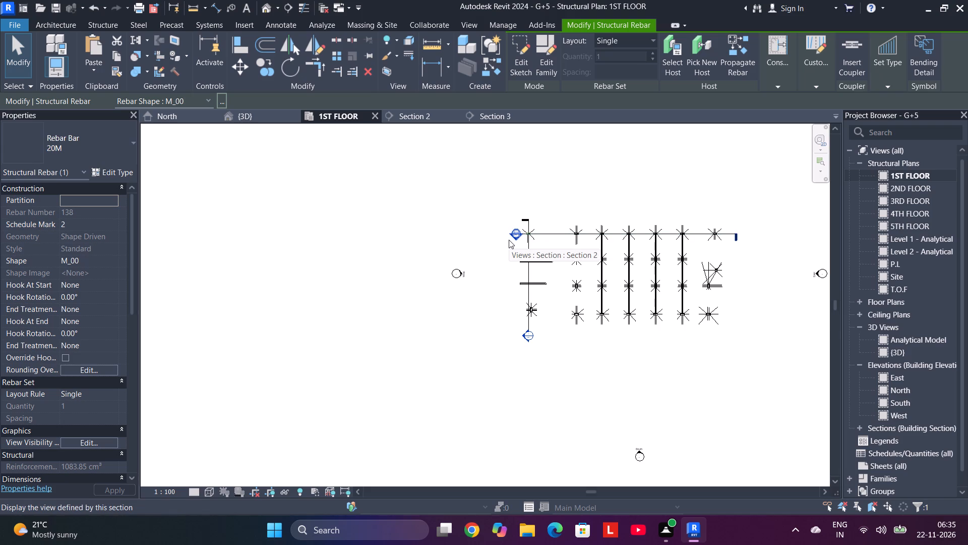
scroll(533, 232, up, 6)
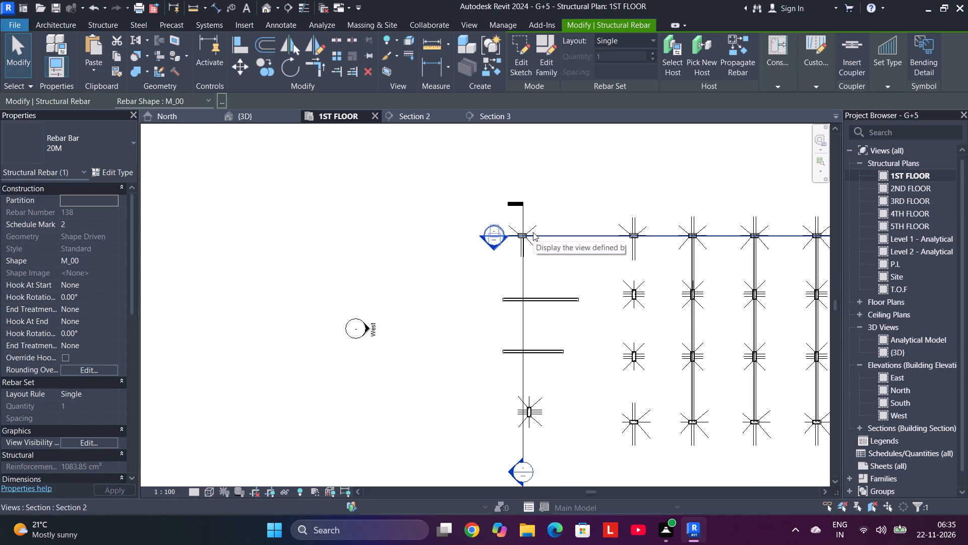
scroll(533, 232, up, 16)
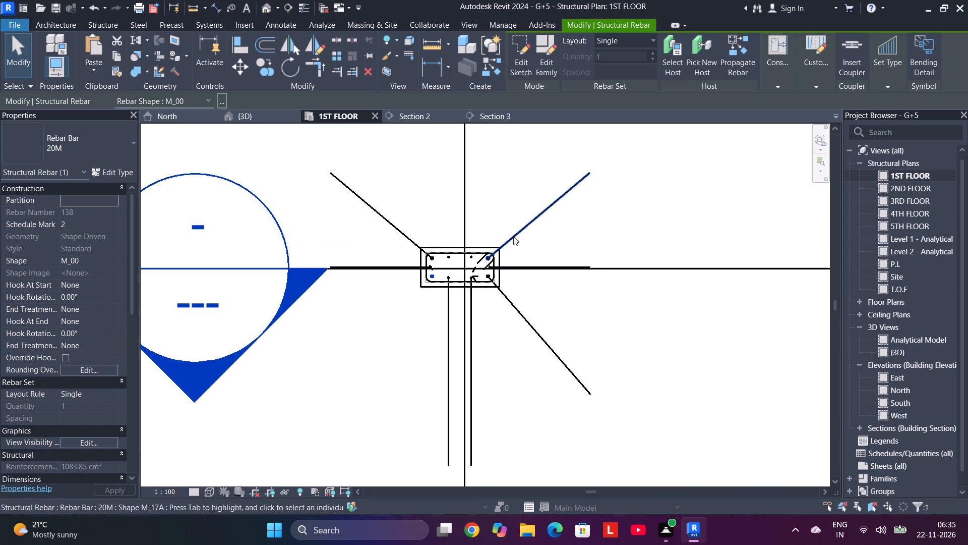
click(513, 236)
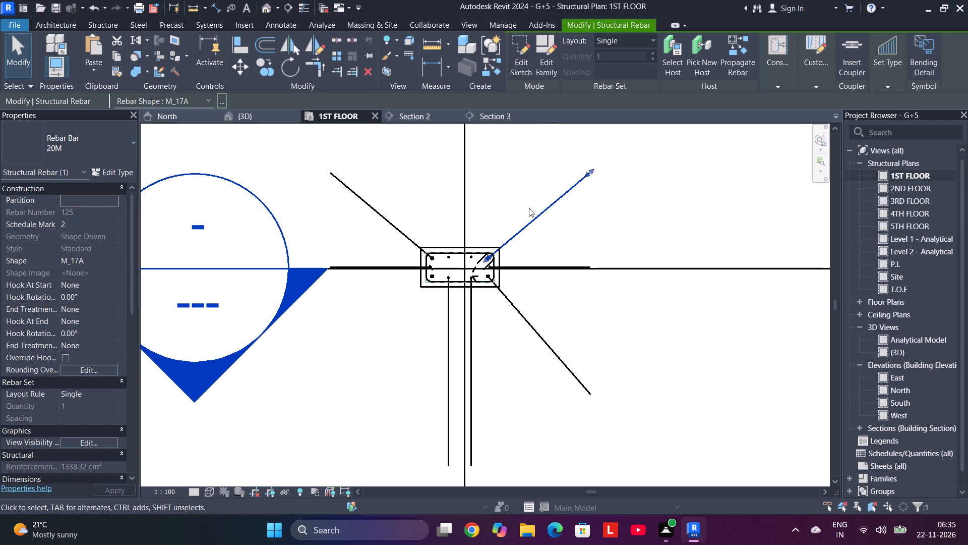
click(518, 59)
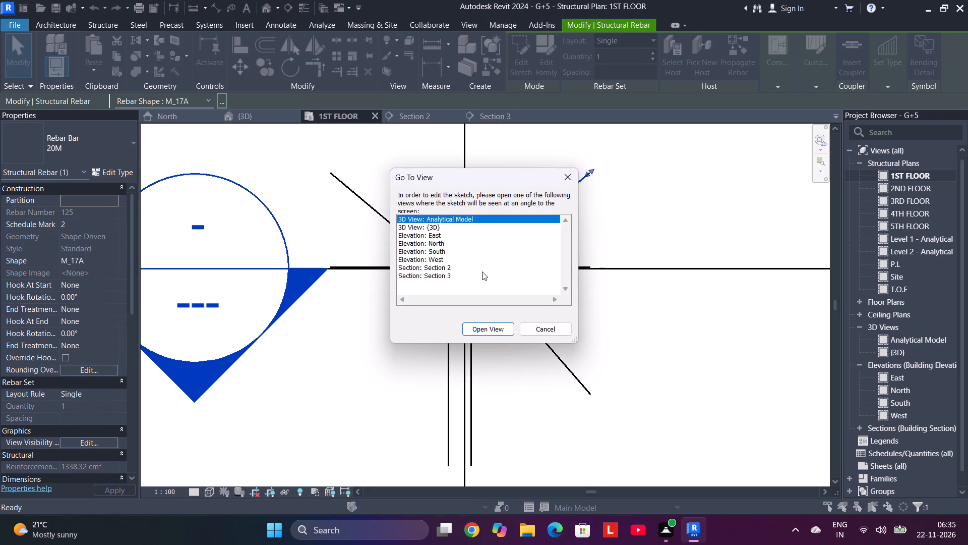
click(461, 266)
click(497, 331)
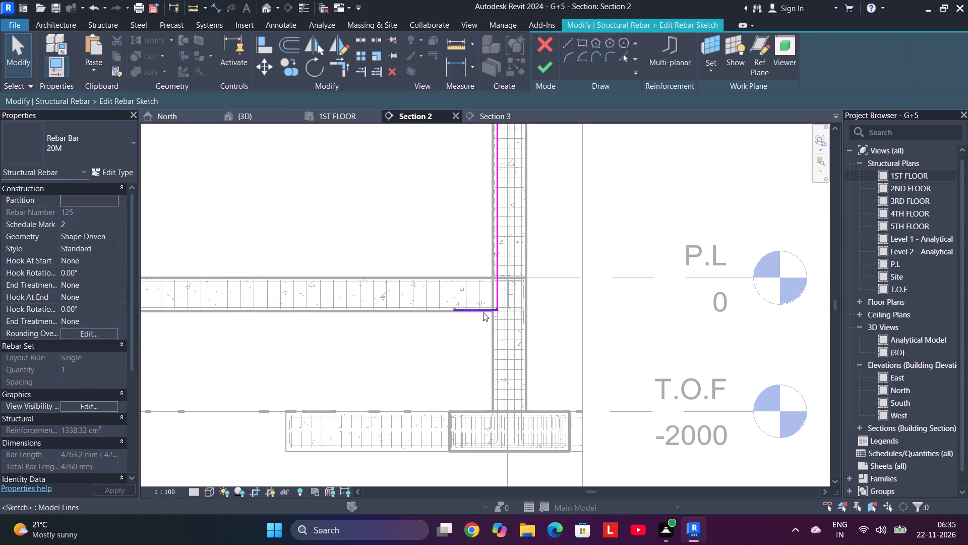
click(483, 312)
key(Delete)
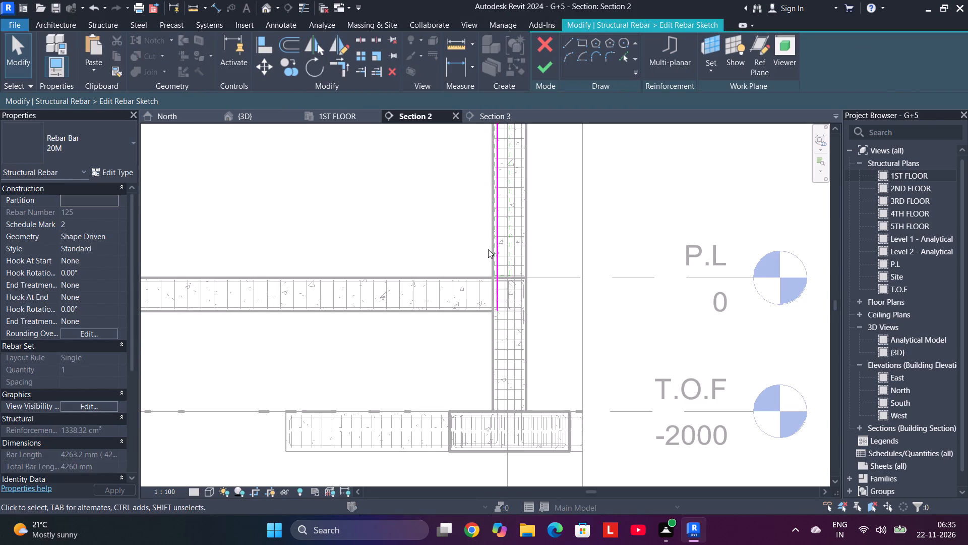
click(536, 71)
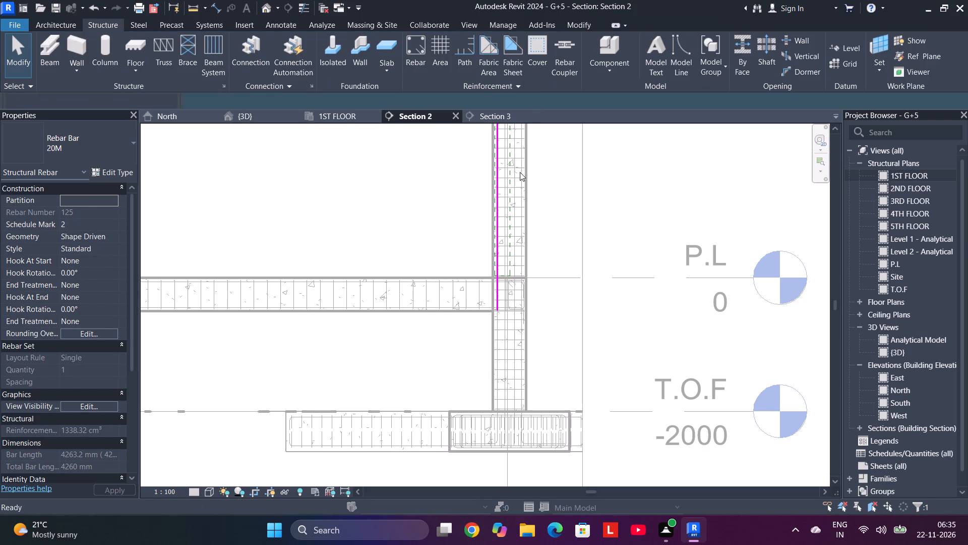
From the 1ST FLOOR plan, edit the north-east diagonal 20M bar of the north-west corner column in Section 3 and delete its bottom leg.
click(354, 121)
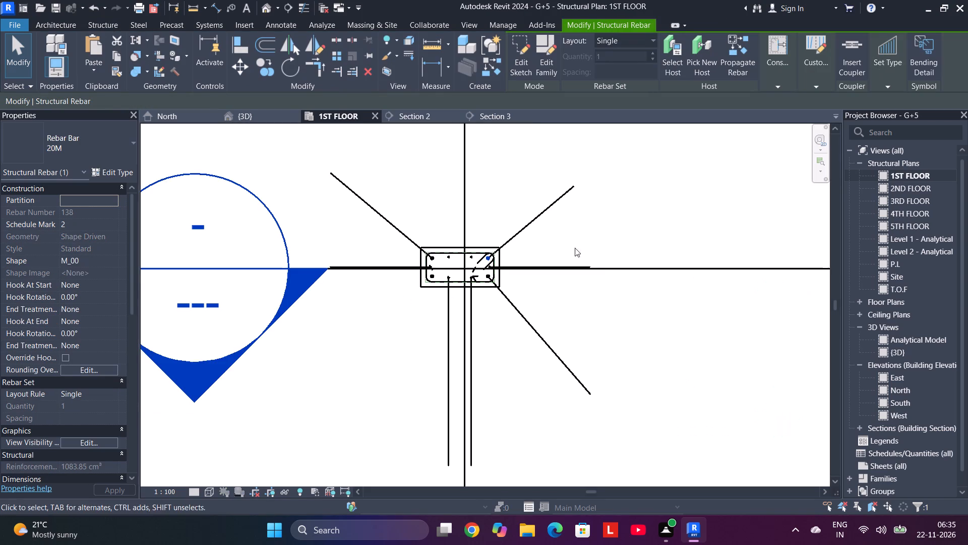
click(523, 236)
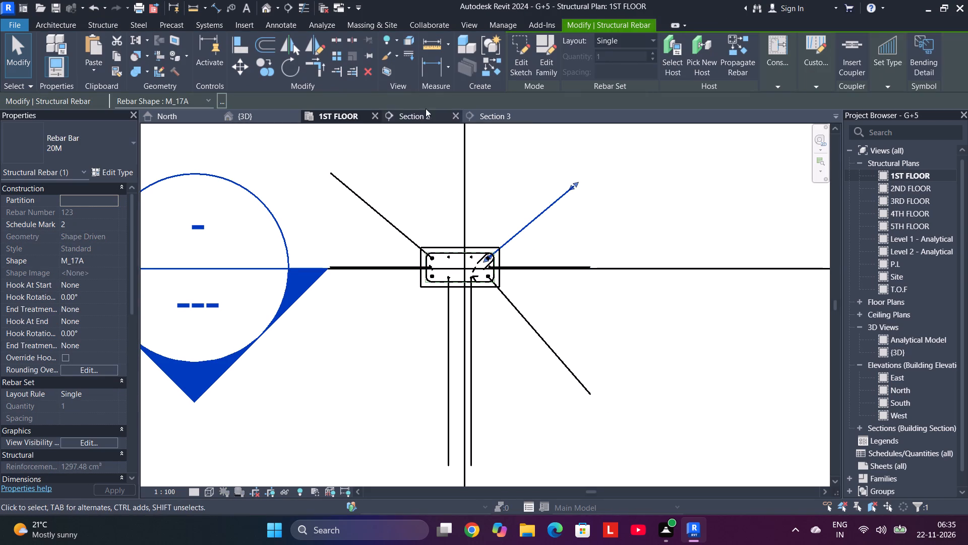
click(527, 54)
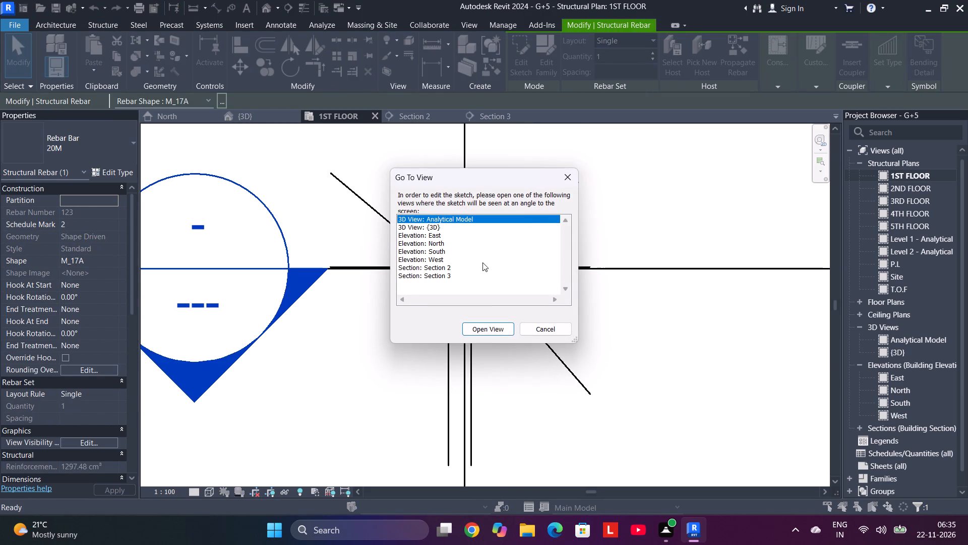
click(467, 279)
click(480, 335)
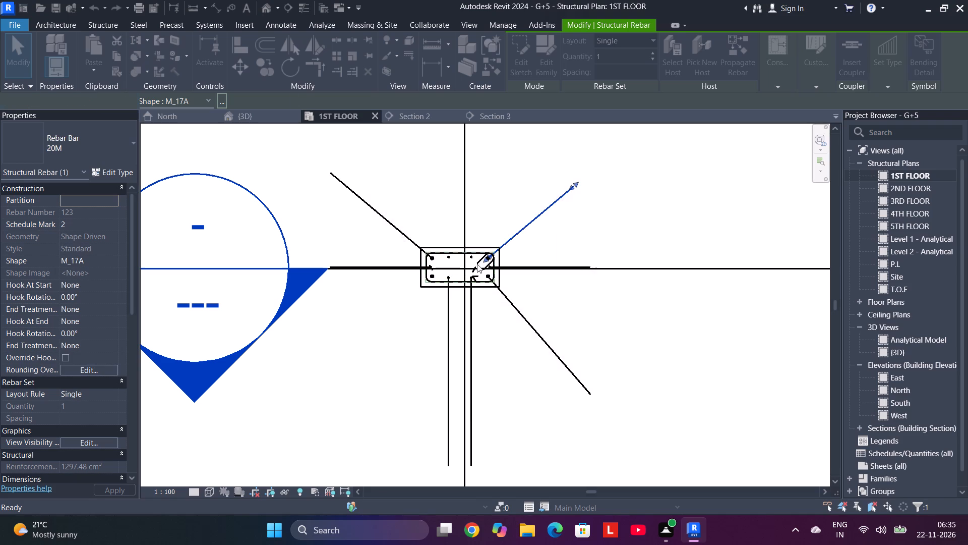
click(492, 337)
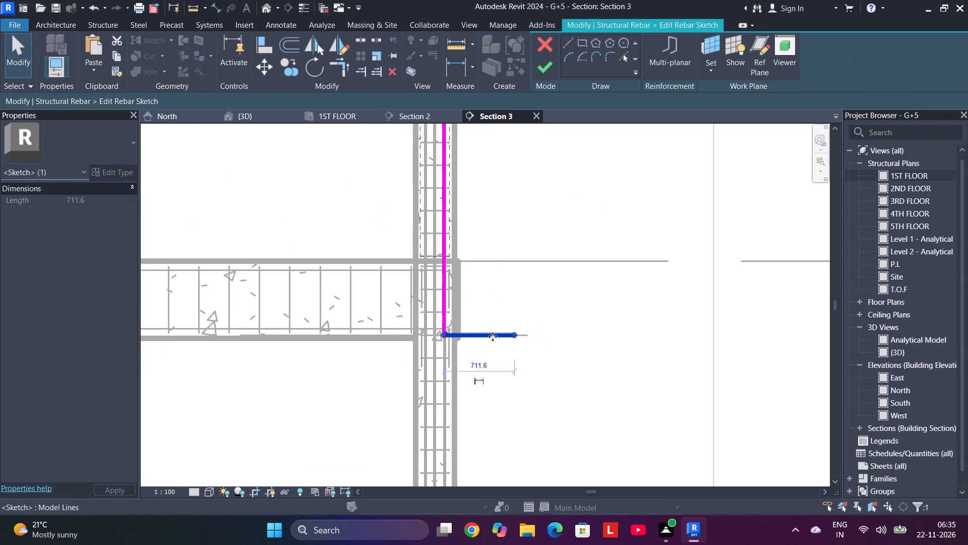
key(Delete)
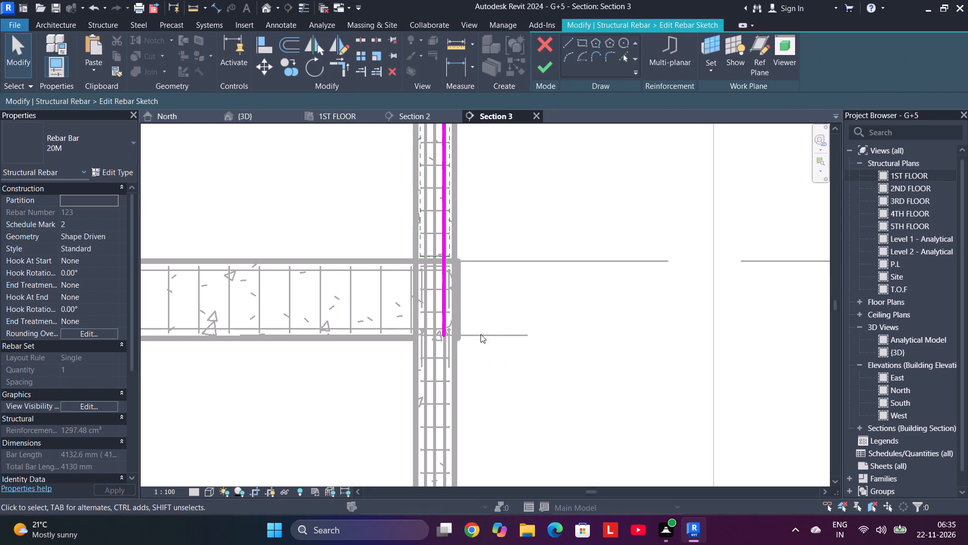
click(543, 68)
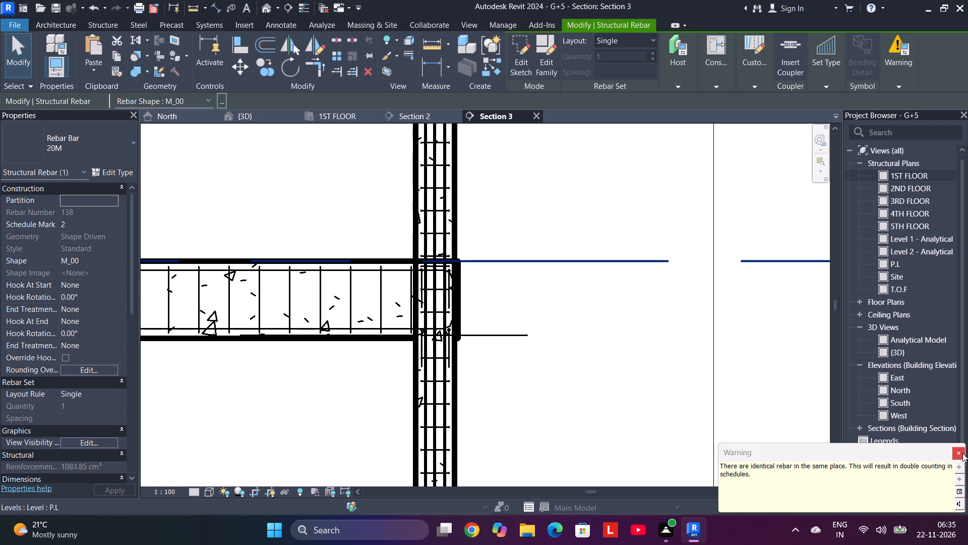
click(962, 453)
Edit the 20M bar with the longer projecting bottom leg at the north-west corner column in Section 3 and delete that leg.
click(507, 336)
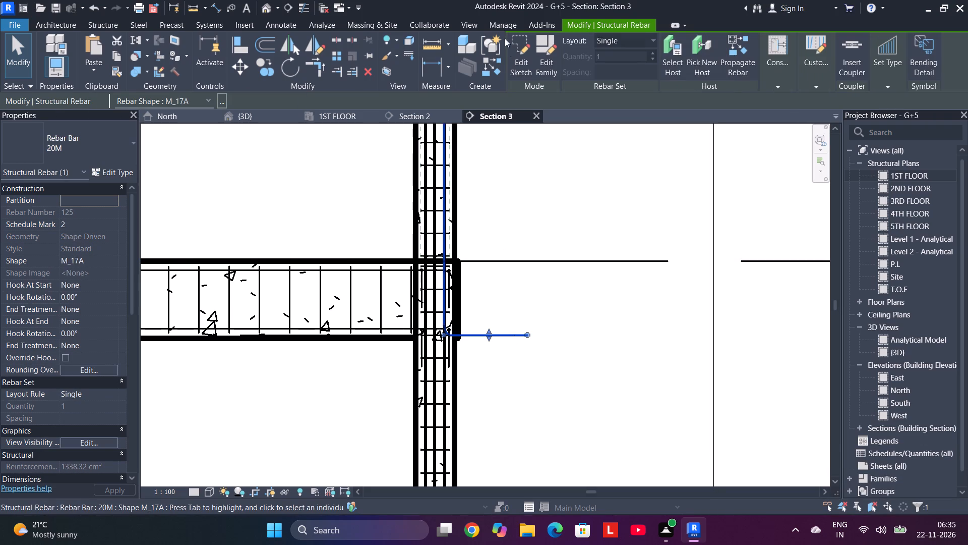
click(523, 60)
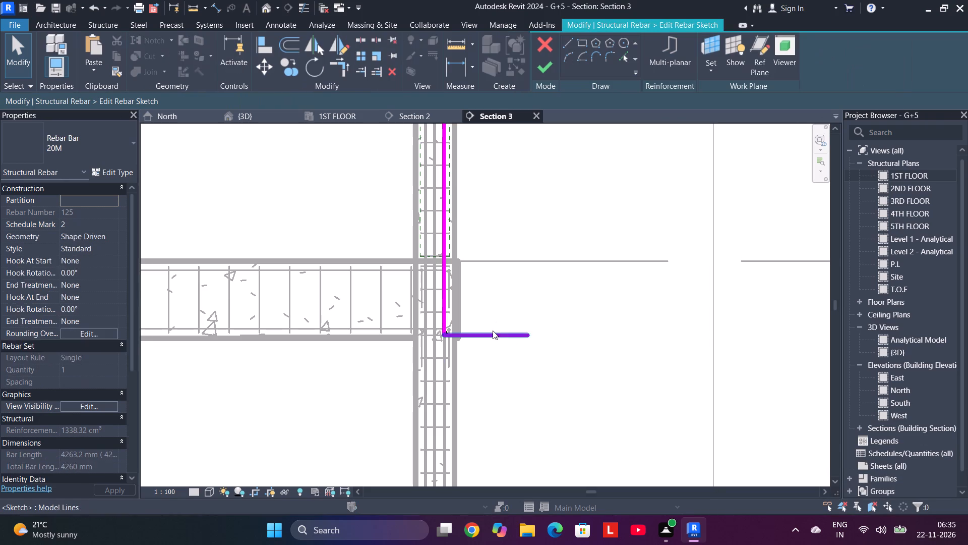
click(493, 331)
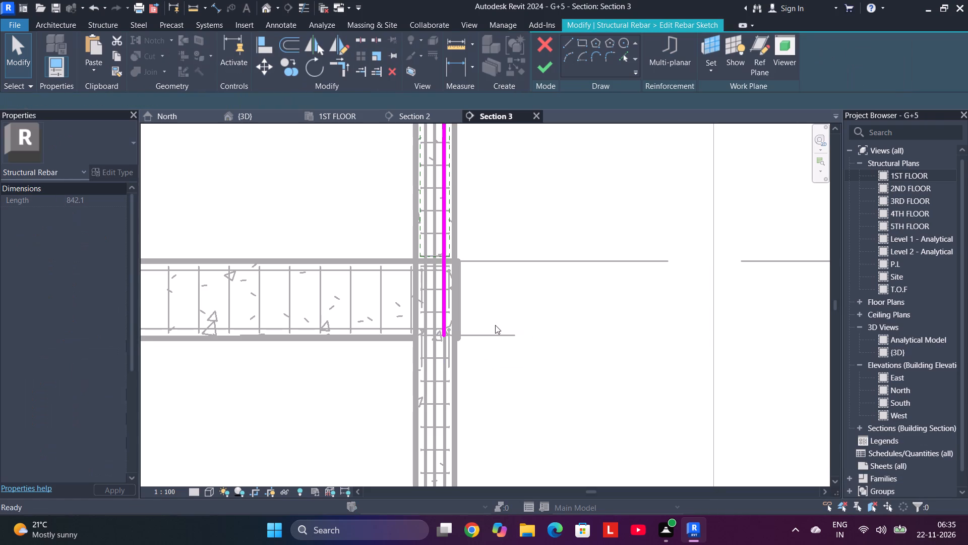
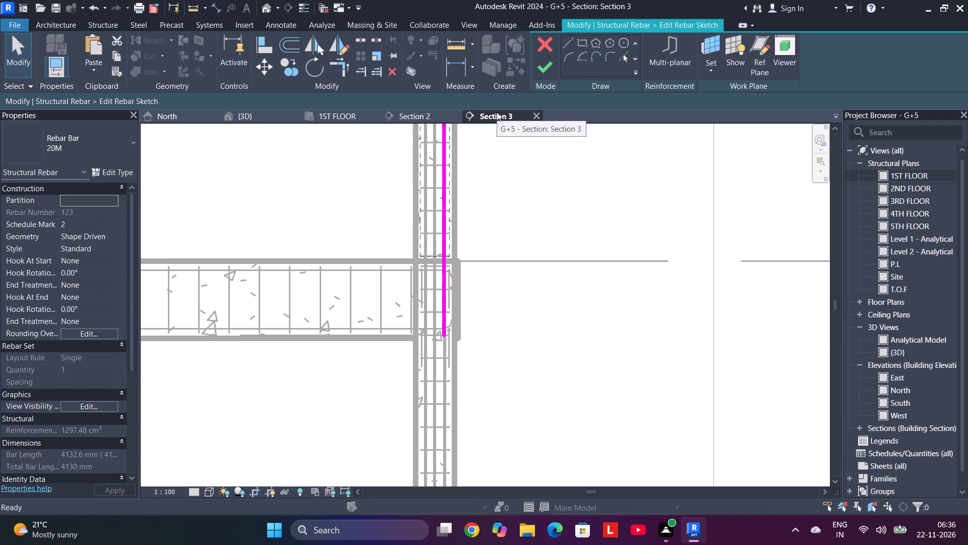
Finish the sketch edit of the 20M column bar in Section 3.
click(544, 61)
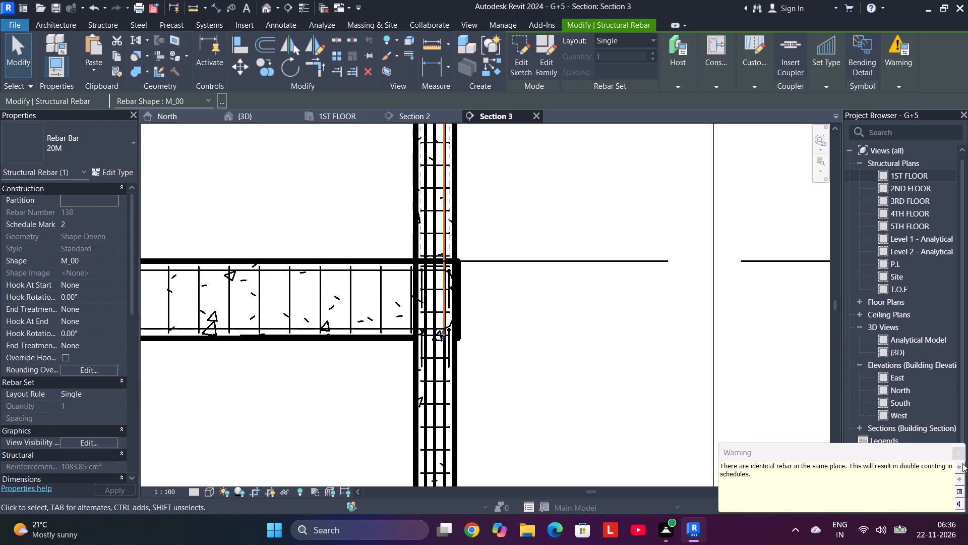
click(961, 456)
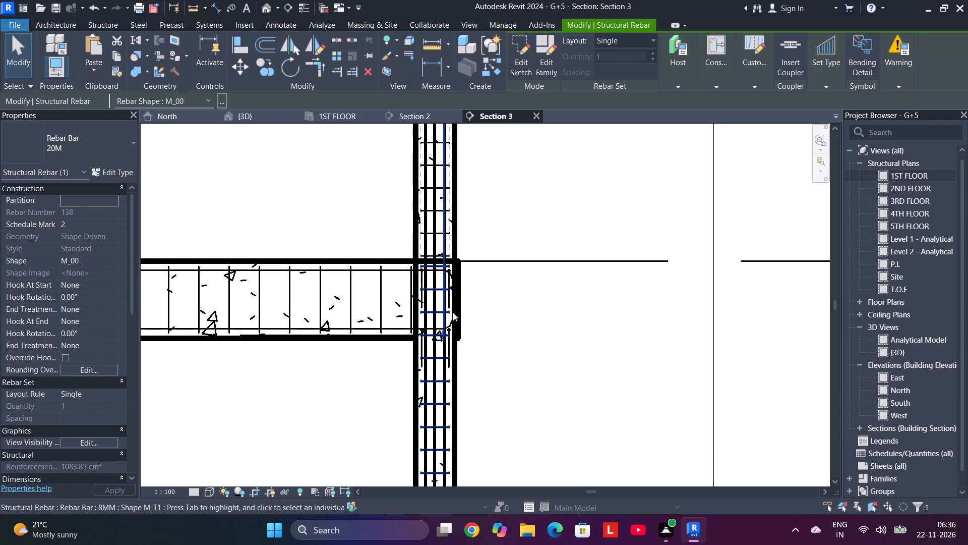
In the 1ST FLOOR plan, nudge the duplicate north-west 20M bar of the column eastward and delete it.
click(424, 112)
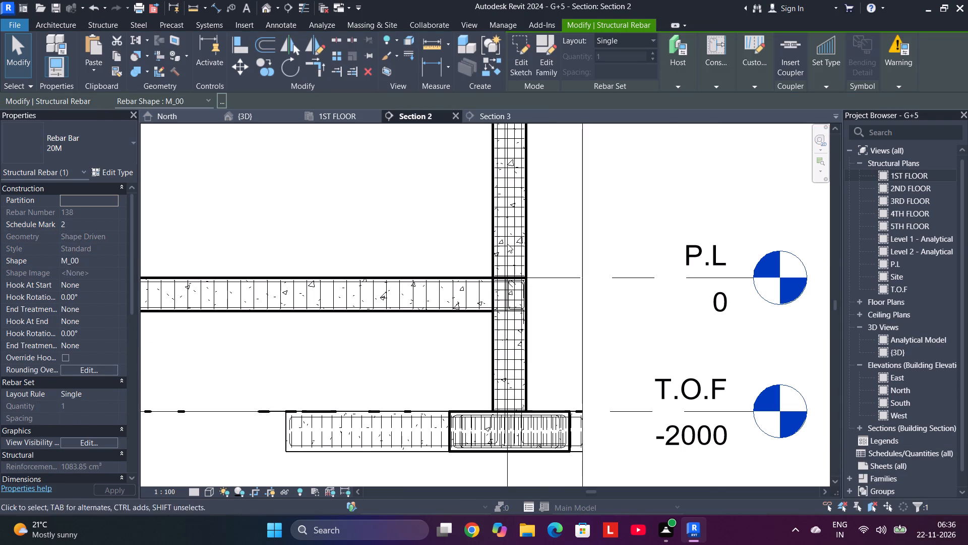
click(331, 118)
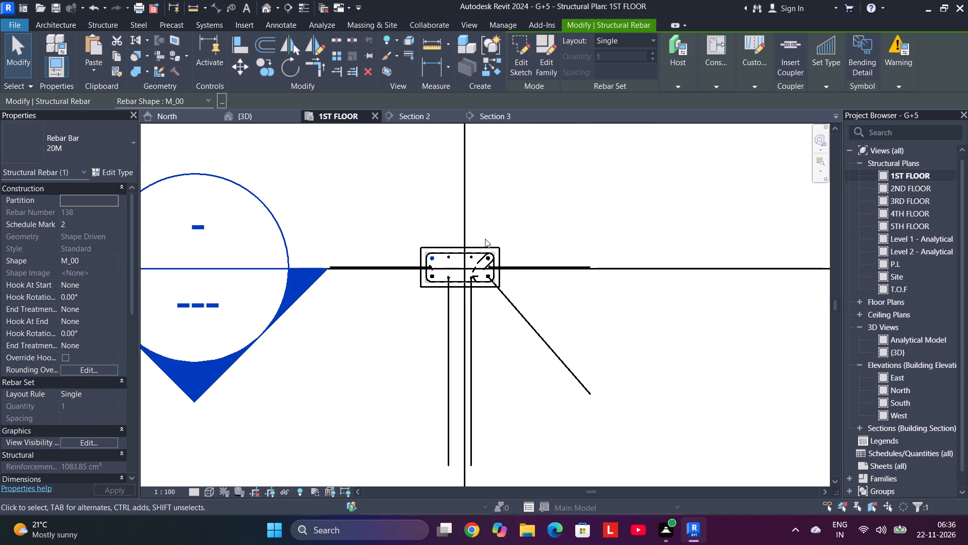
scroll(495, 265, up, 5)
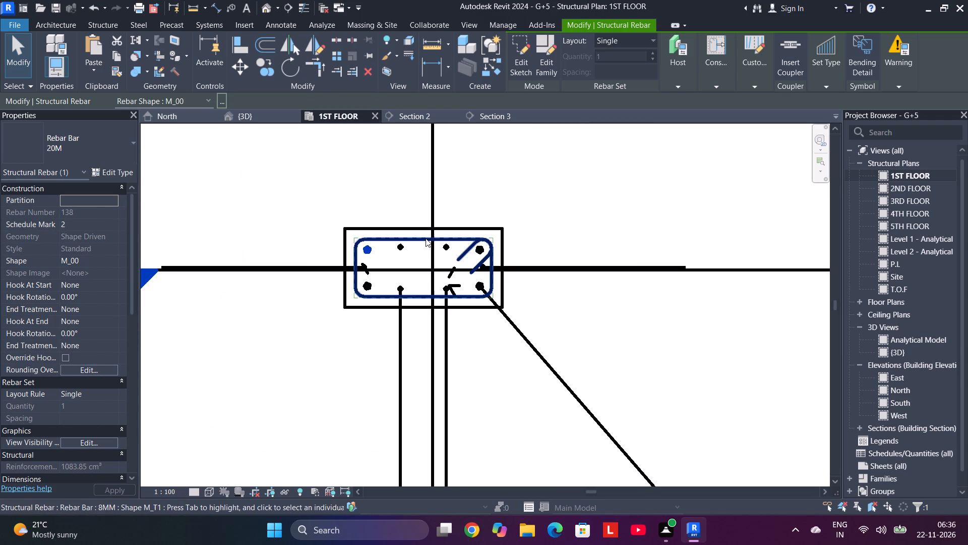
key(Right)
key(Right)
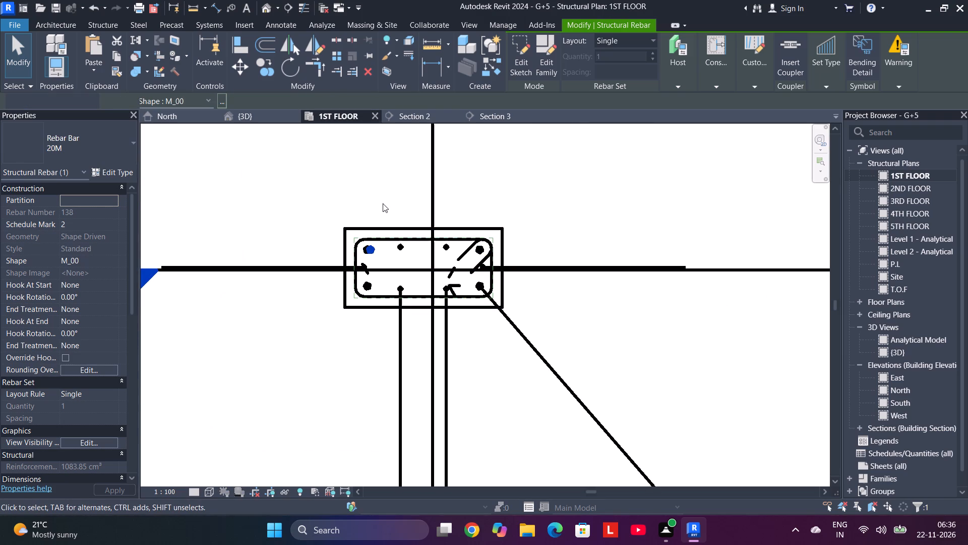
key(Right)
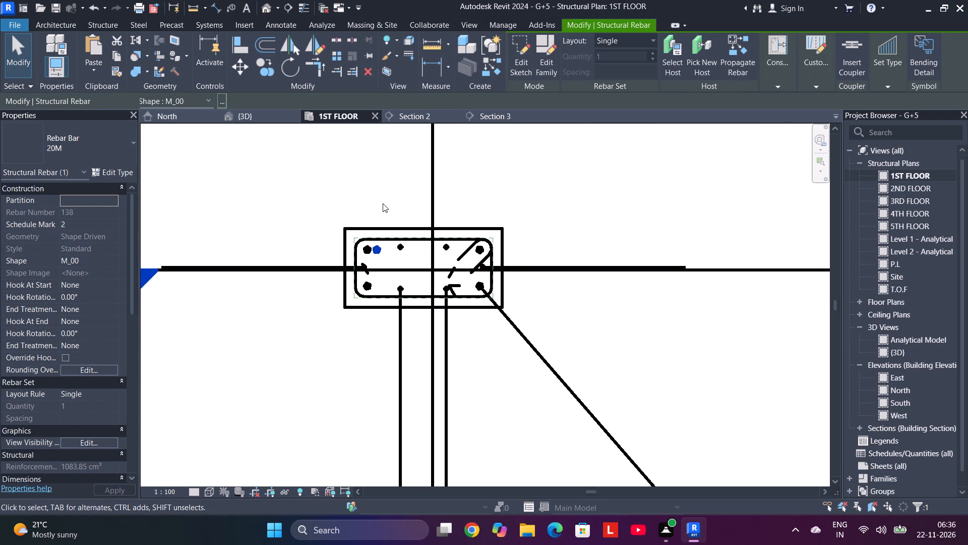
key(Delete)
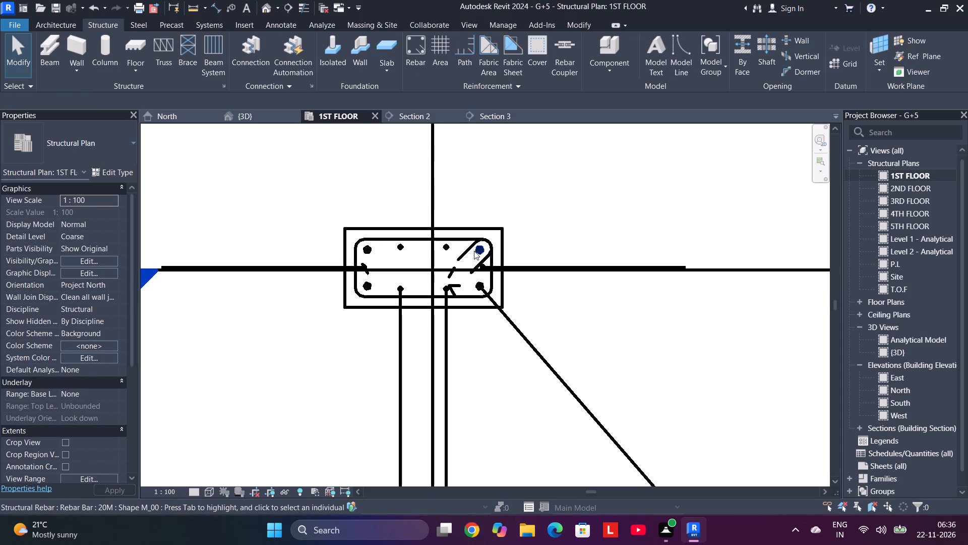
Nudge the duplicate north-east 20M bar of the column westward and delete it.
click(475, 250)
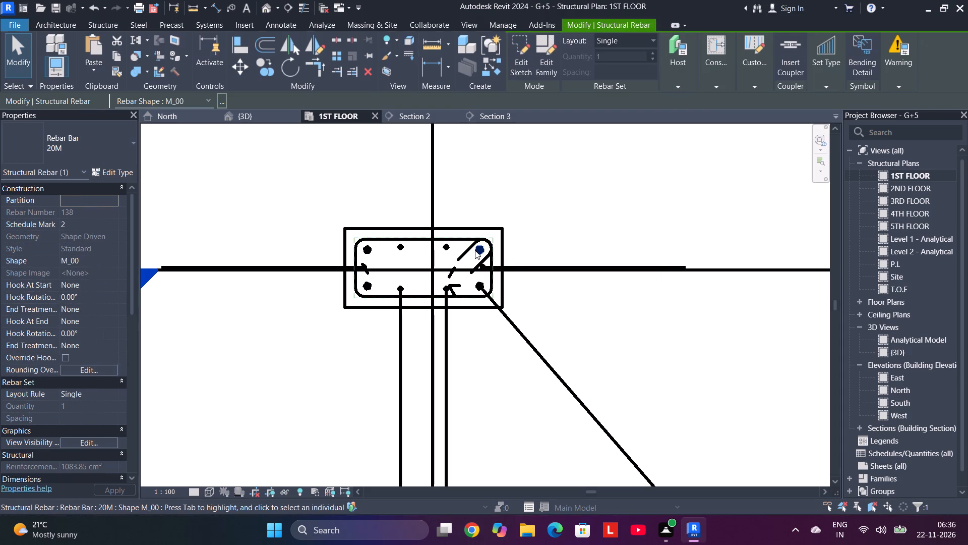
key(Left)
key(Left)
key(Left)
key(Left)
key(Delete)
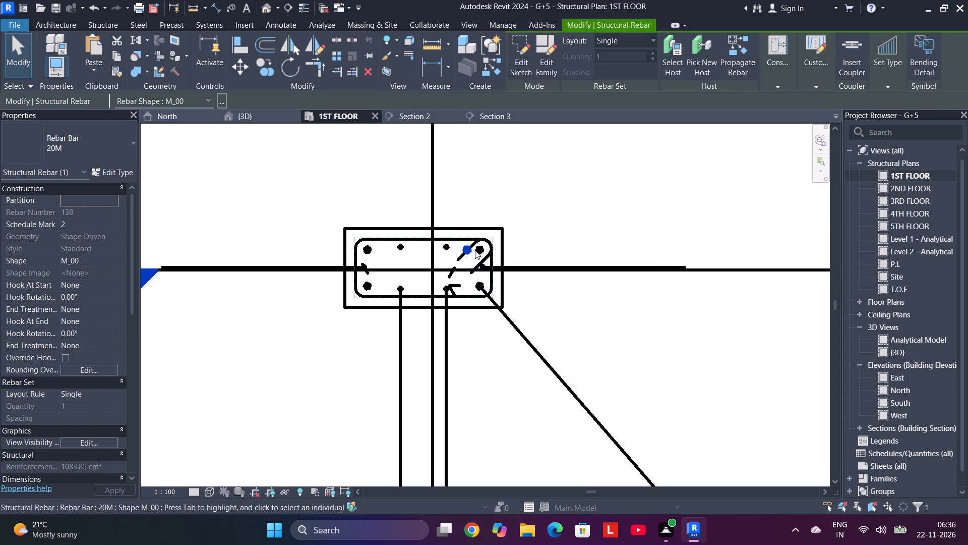
key(Right)
key(Left)
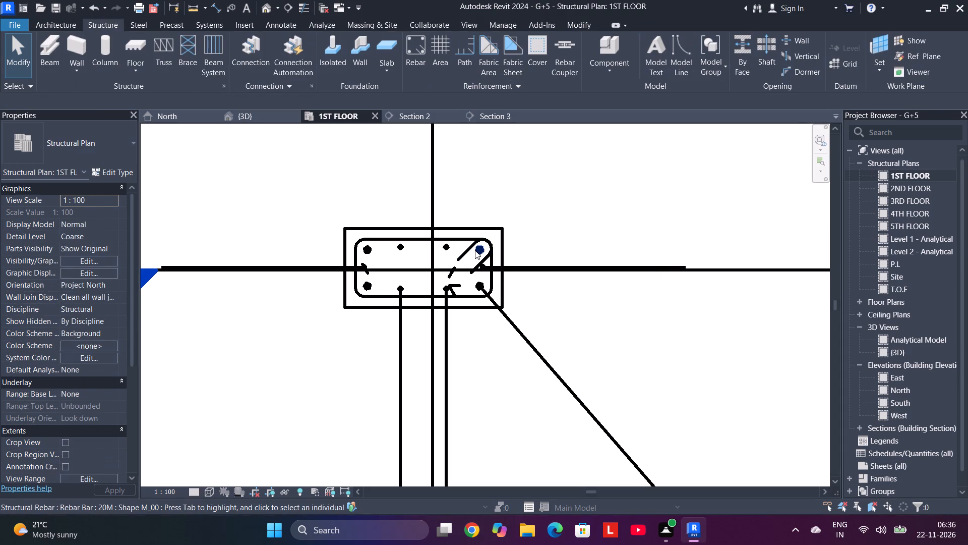
Nudge the duplicate south-east 20M bar with the diagonal leg westward and delete it.
click(478, 289)
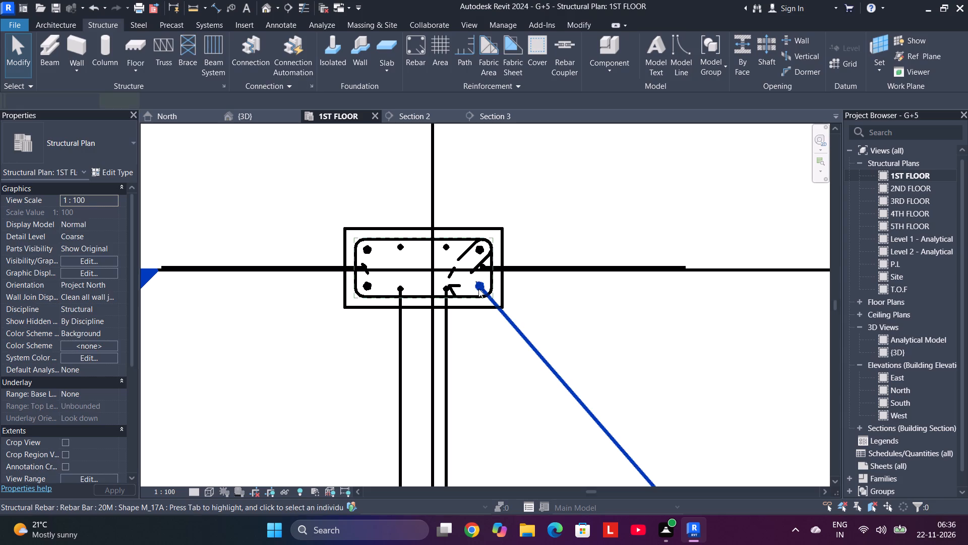
key(Left)
key(Left)
key(Left)
key(Left)
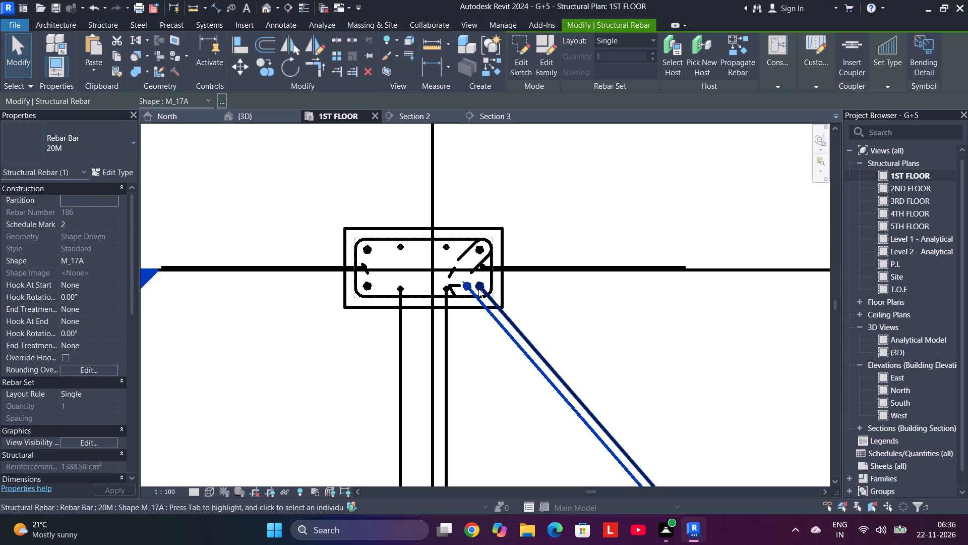
key(Delete)
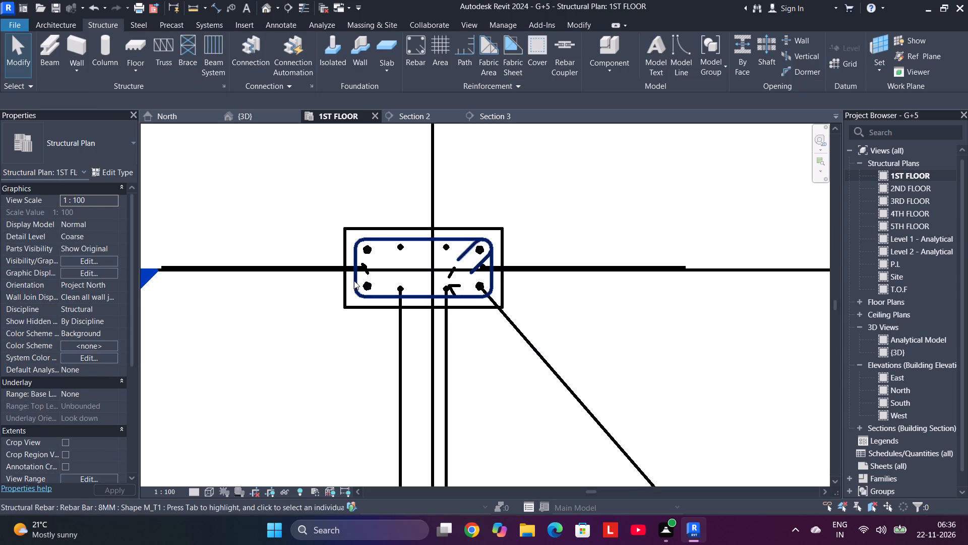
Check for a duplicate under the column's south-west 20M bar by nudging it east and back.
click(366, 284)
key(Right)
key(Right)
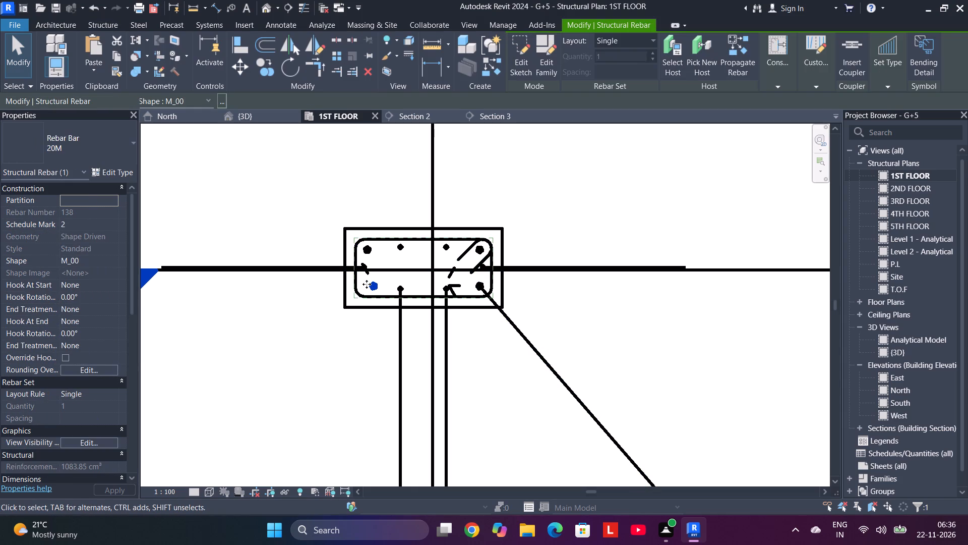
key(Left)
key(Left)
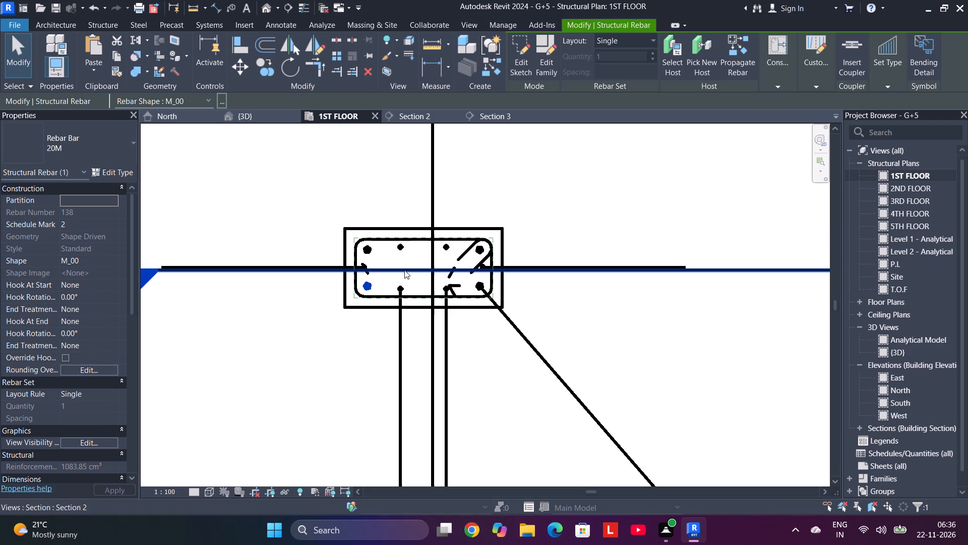
Nudge the duplicate 12M bar pair on the column's north face southward and delete it.
click(399, 248)
key(Down)
key(Down)
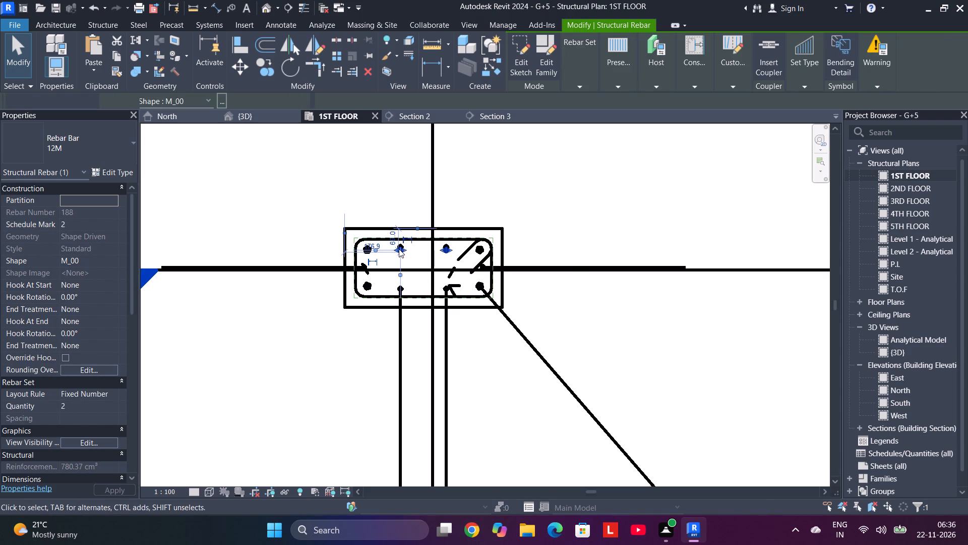
key(Down)
key(Delete)
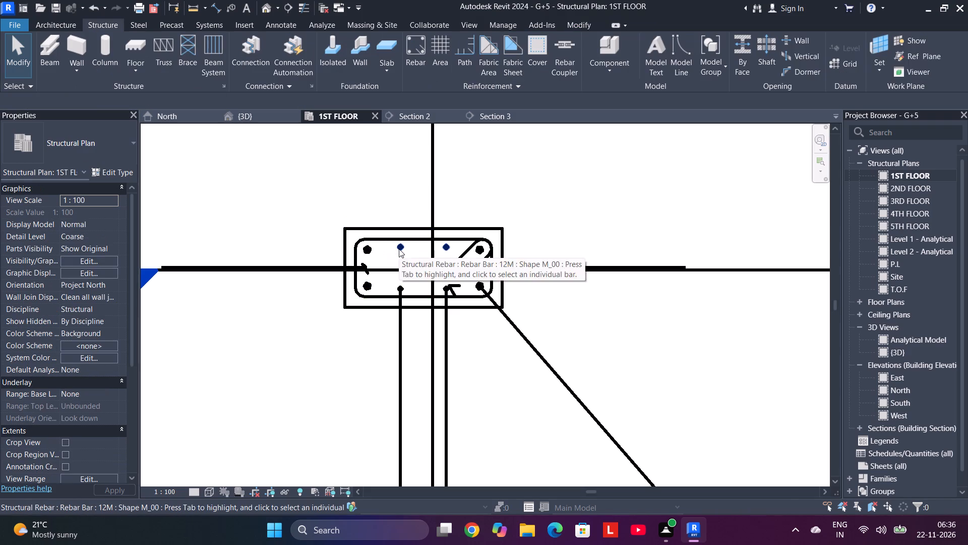
Nudge the duplicate 12M bar pair with legs on the column's south face northward and delete it.
click(399, 286)
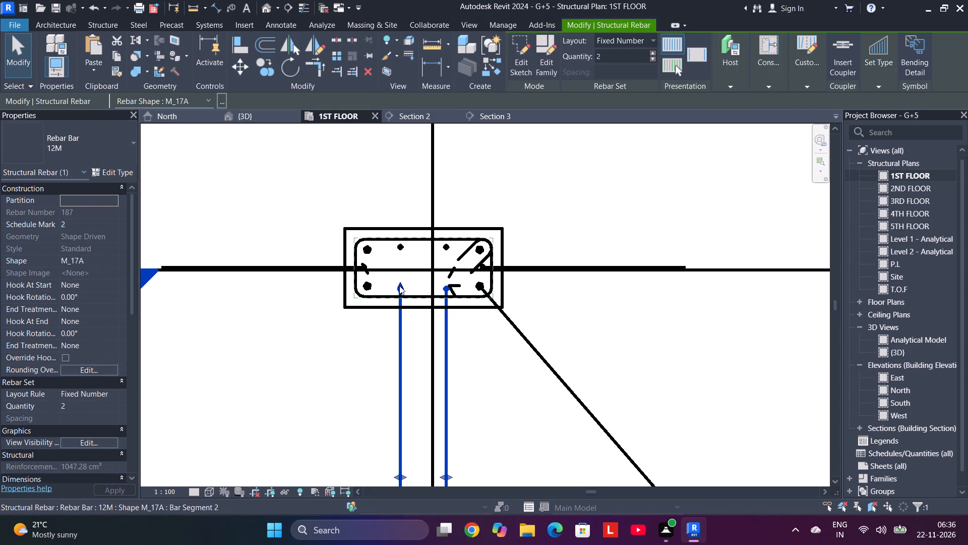
key(Up)
key(Up)
key(Delete)
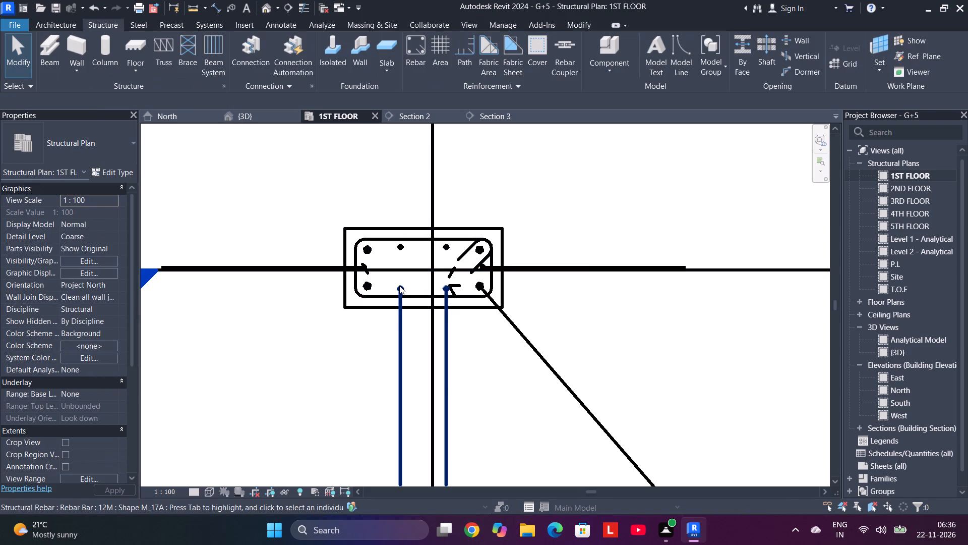
Edit the remaining south-face 12M bar pair of the column in Section 3 and delete its bottom leg.
click(399, 286)
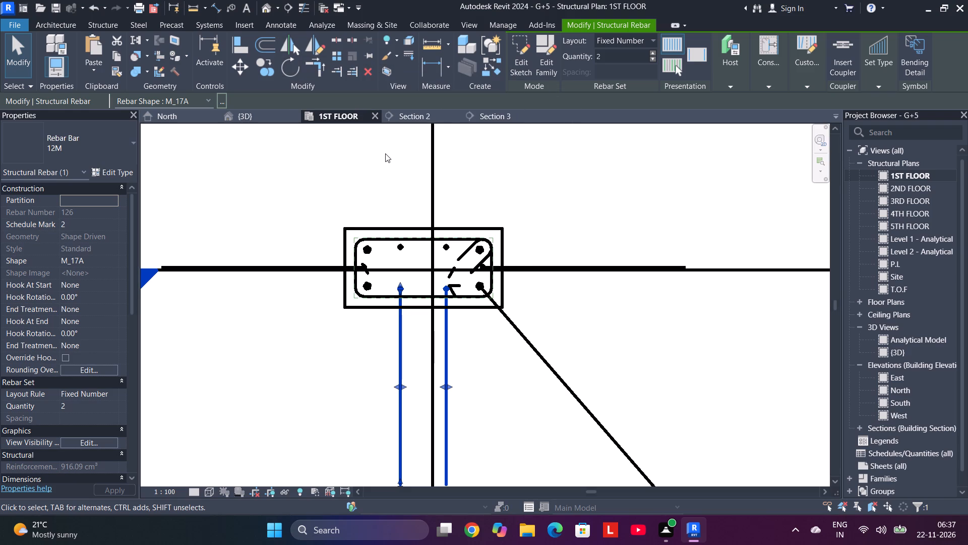
scroll(596, 212, down, 1)
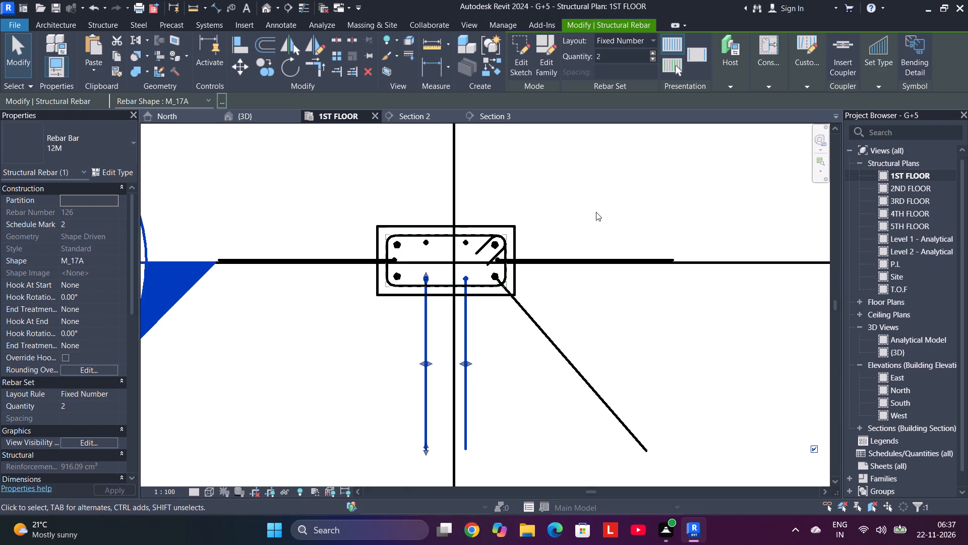
scroll(532, 233, up, 4)
scroll(527, 228, down, 1)
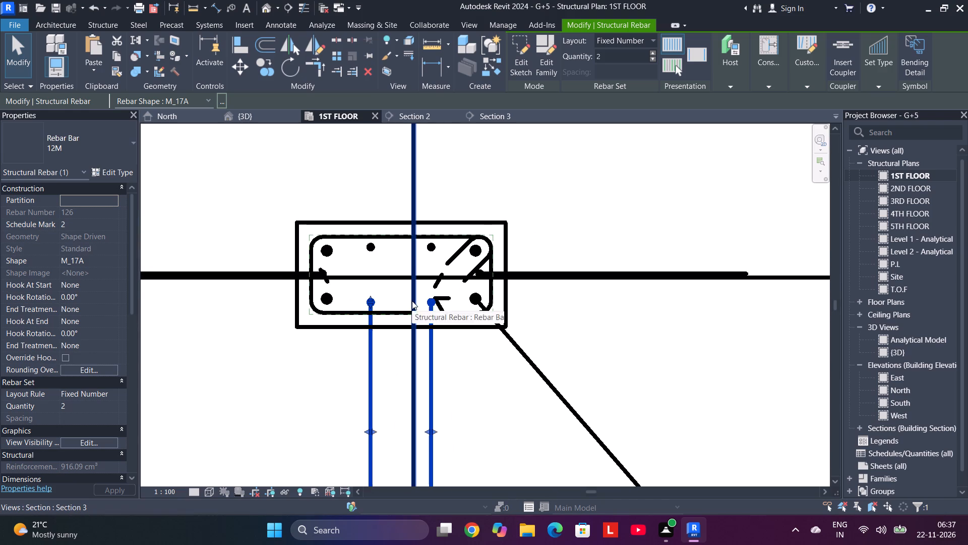
scroll(412, 300, up, 1)
scroll(412, 297, down, 2)
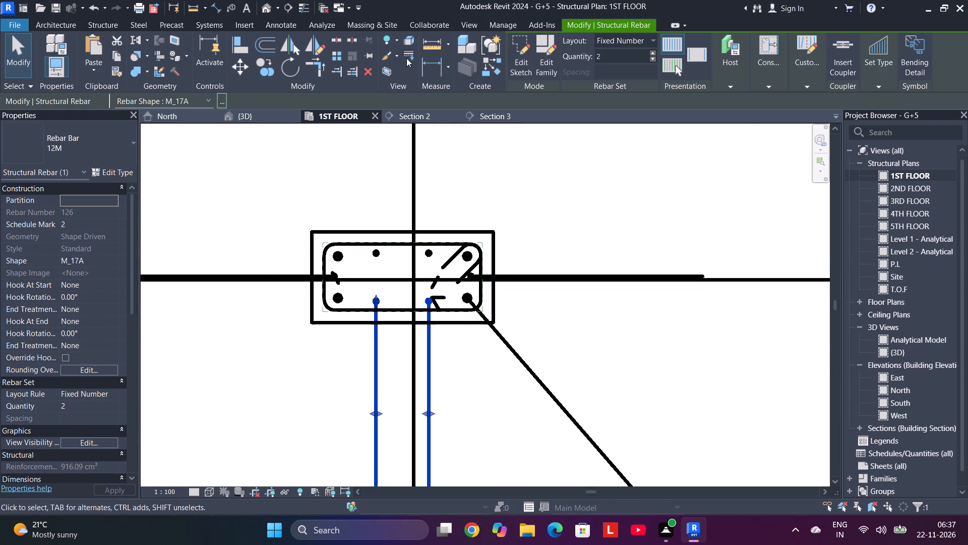
click(513, 65)
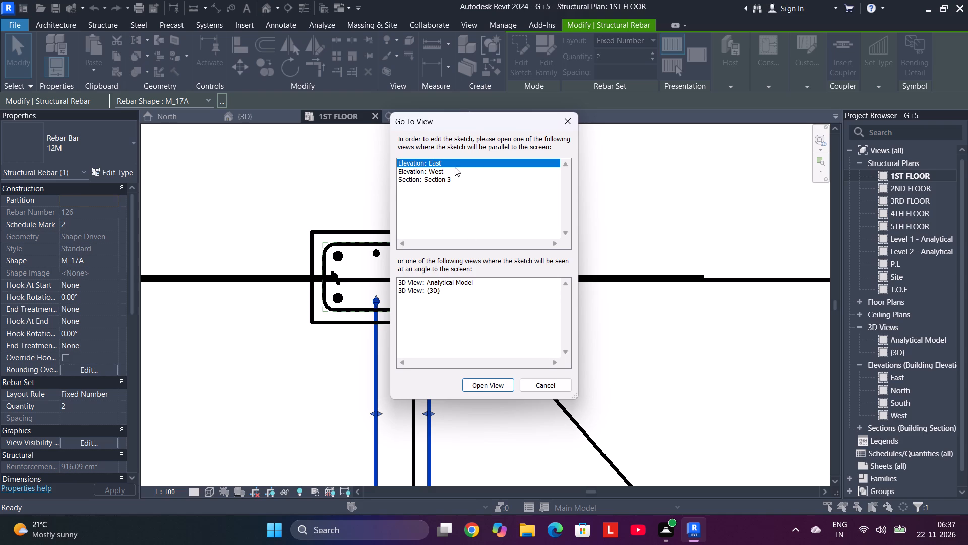
click(452, 179)
click(484, 387)
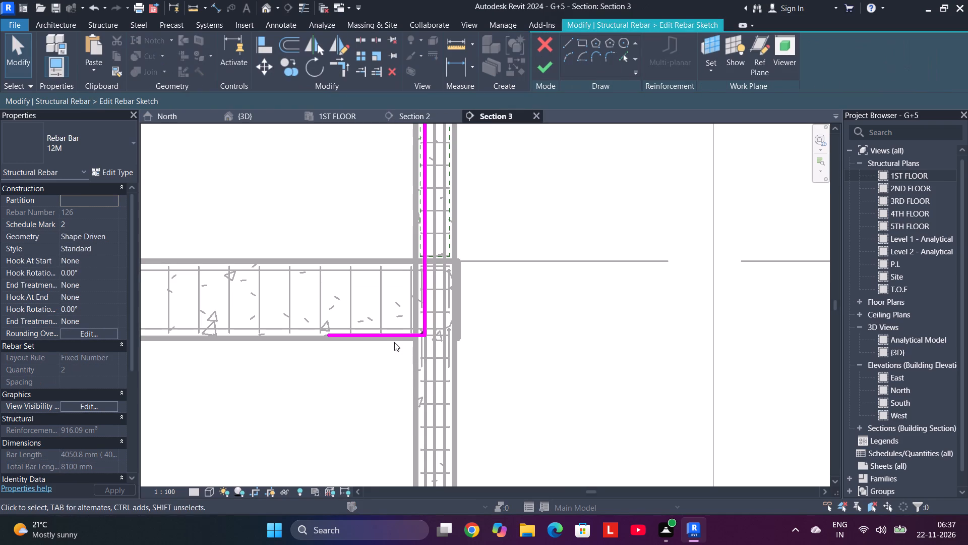
click(393, 337)
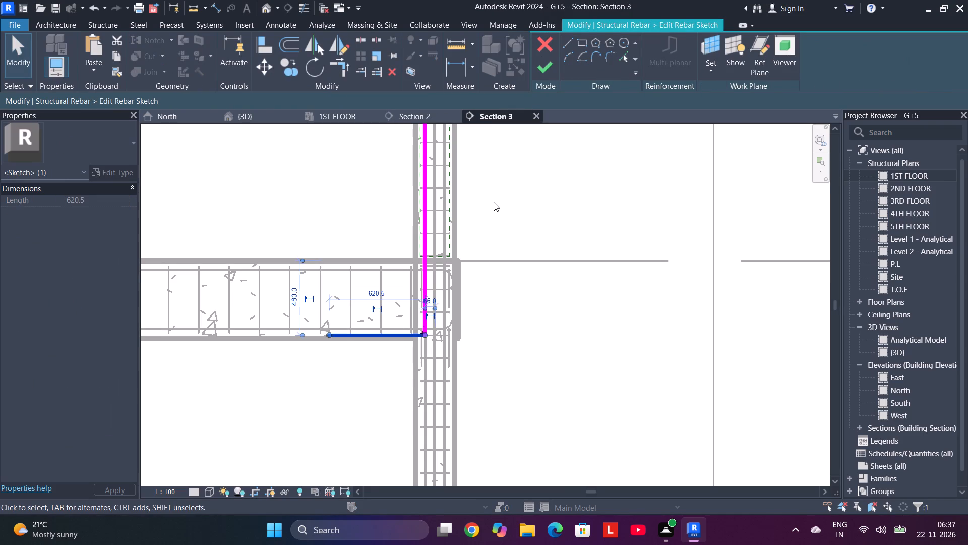
key(Delete)
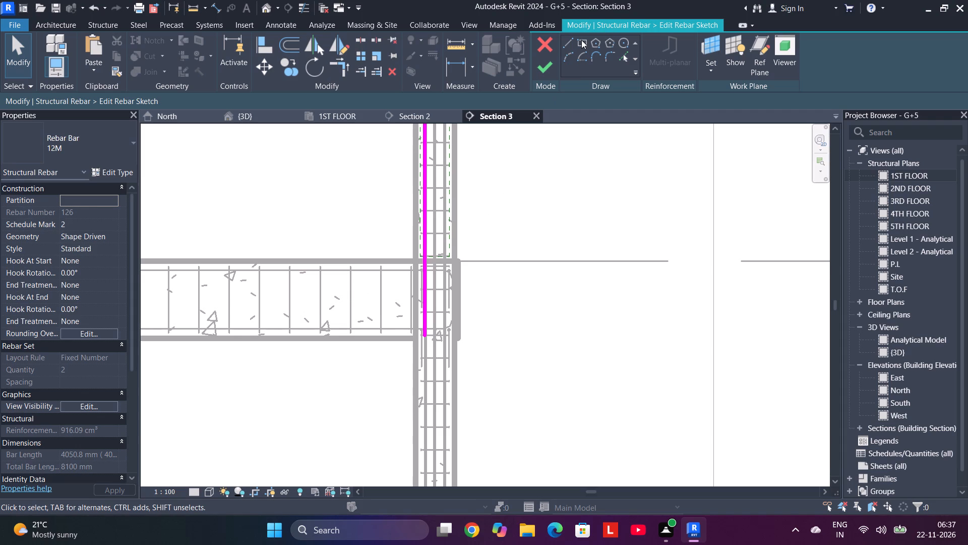
click(544, 61)
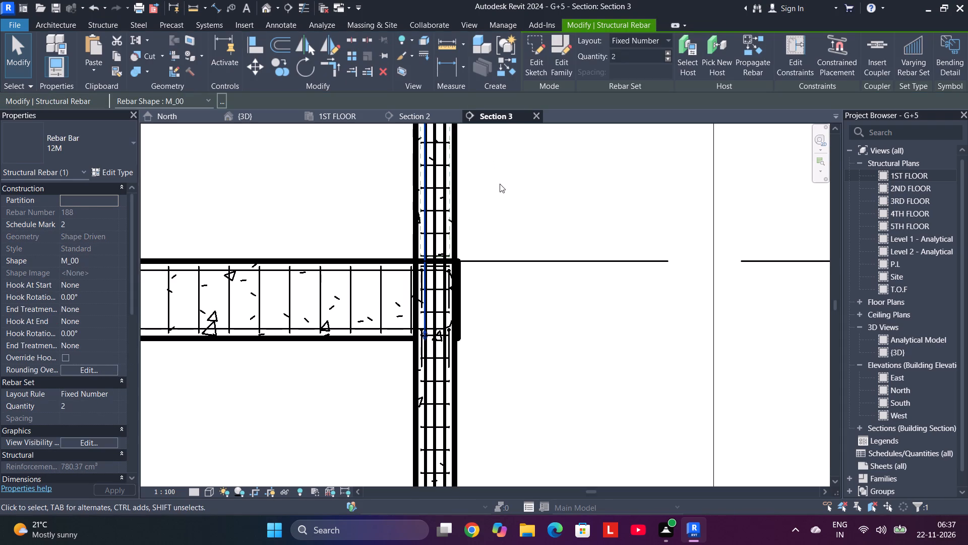
Edit the column's south-east 20M bar from the 1ST FLOOR plan in Section 2 and delete its bottom leg.
click(358, 121)
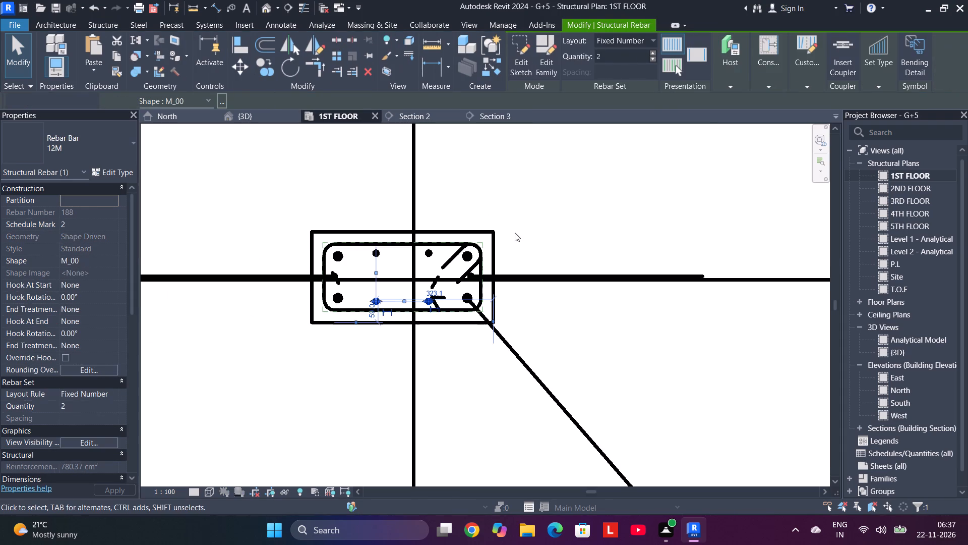
click(496, 333)
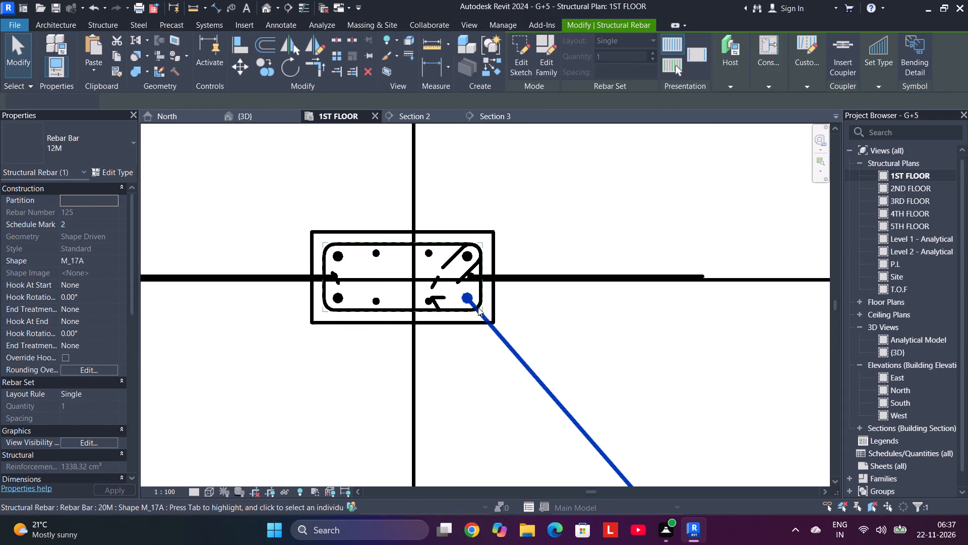
right_click(511, 344)
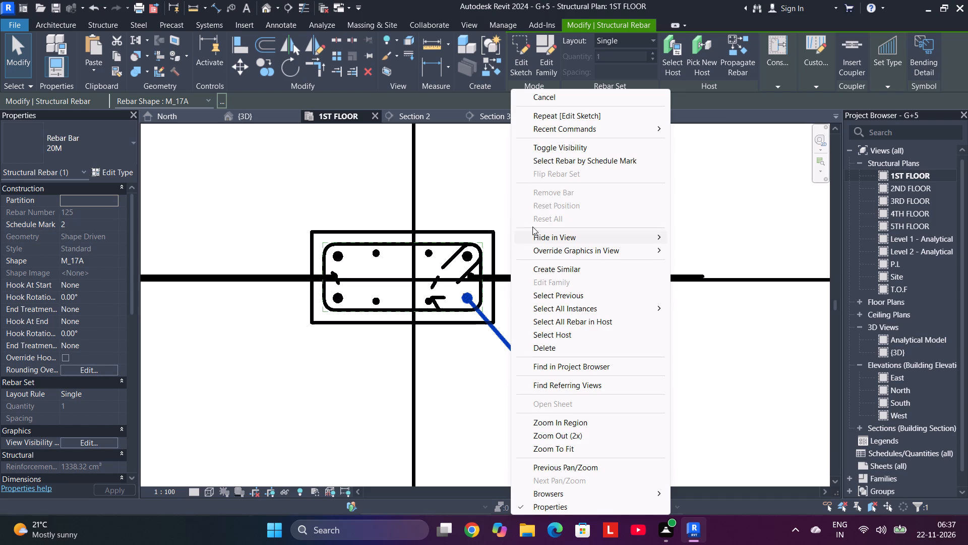
click(458, 178)
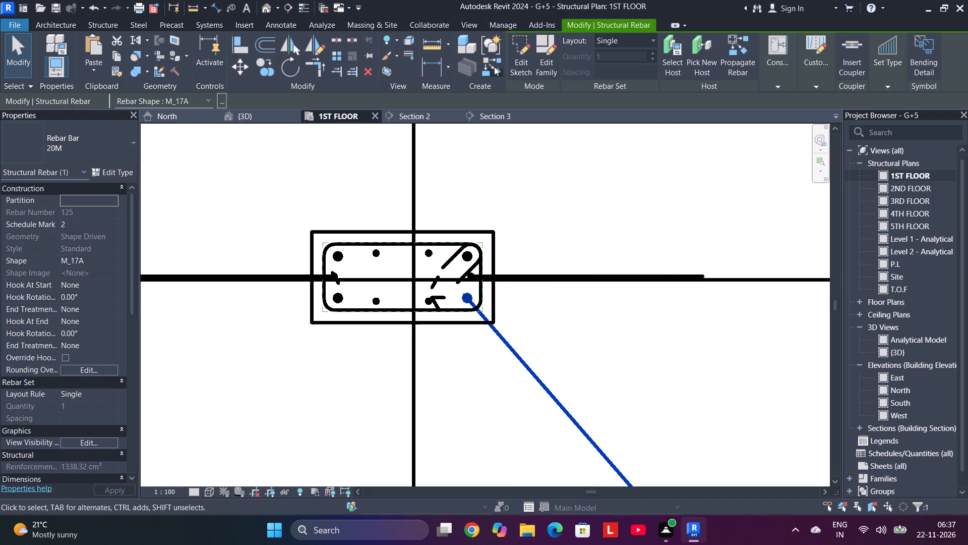
click(524, 57)
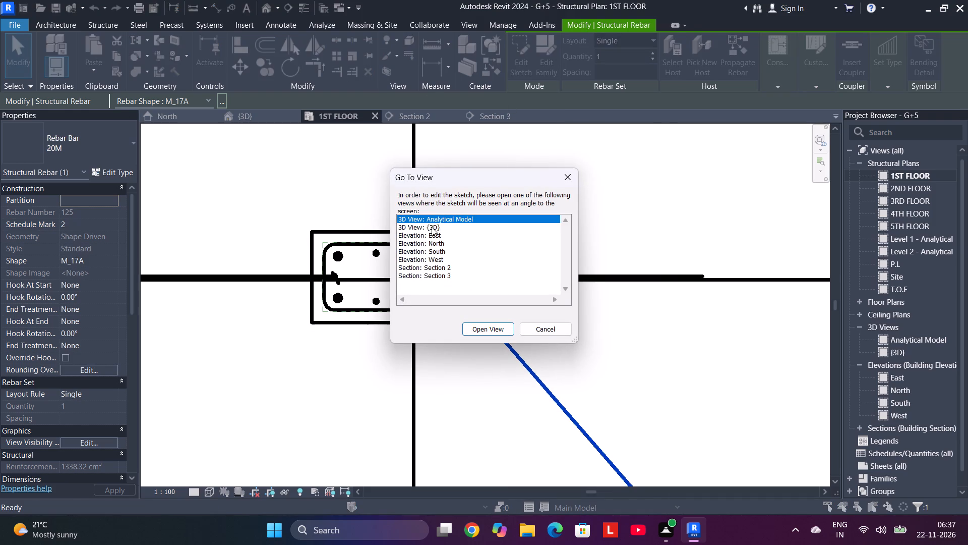
click(439, 266)
click(489, 333)
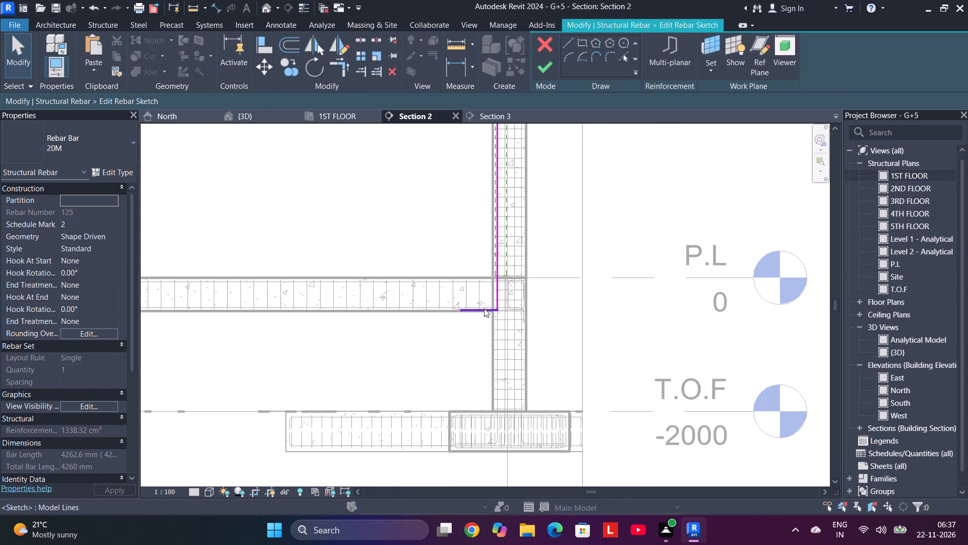
click(478, 312)
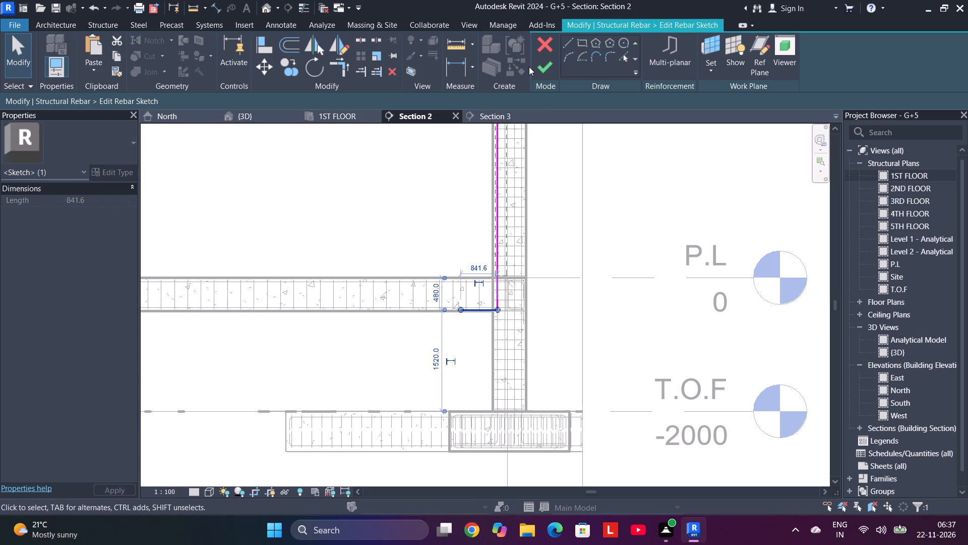
key(Delete)
click(546, 70)
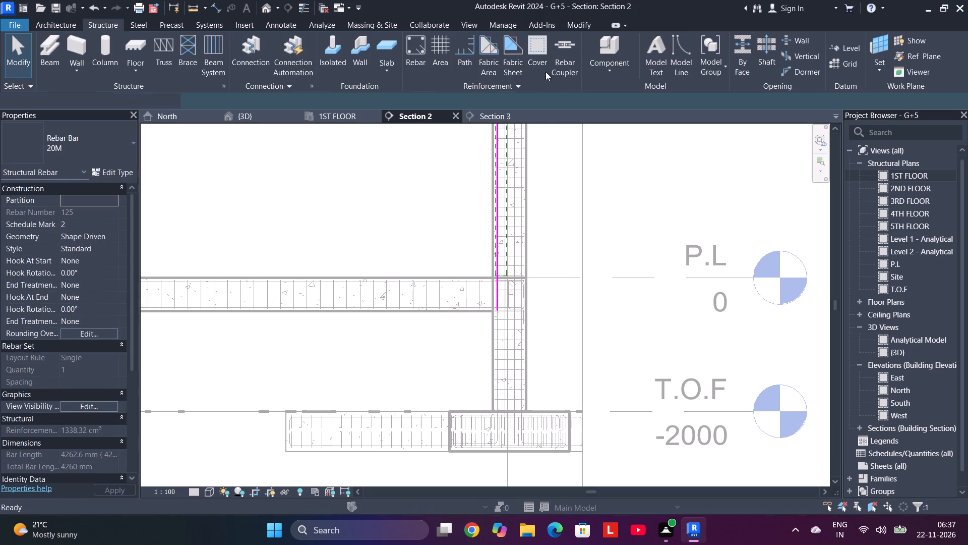
Check for a duplicate under the south-east 20M bar of the plan's south-west column by nudging it north and back.
click(341, 117)
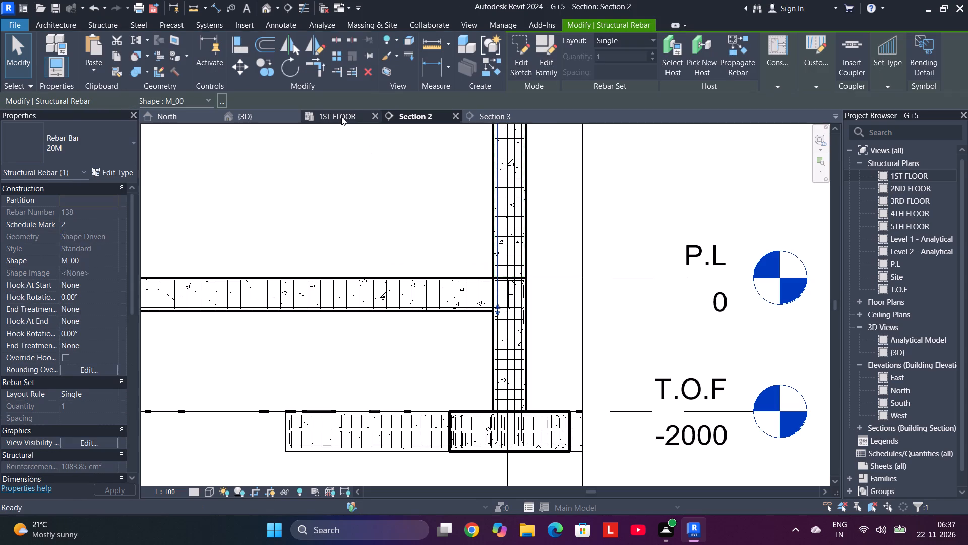
scroll(480, 250, down, 7)
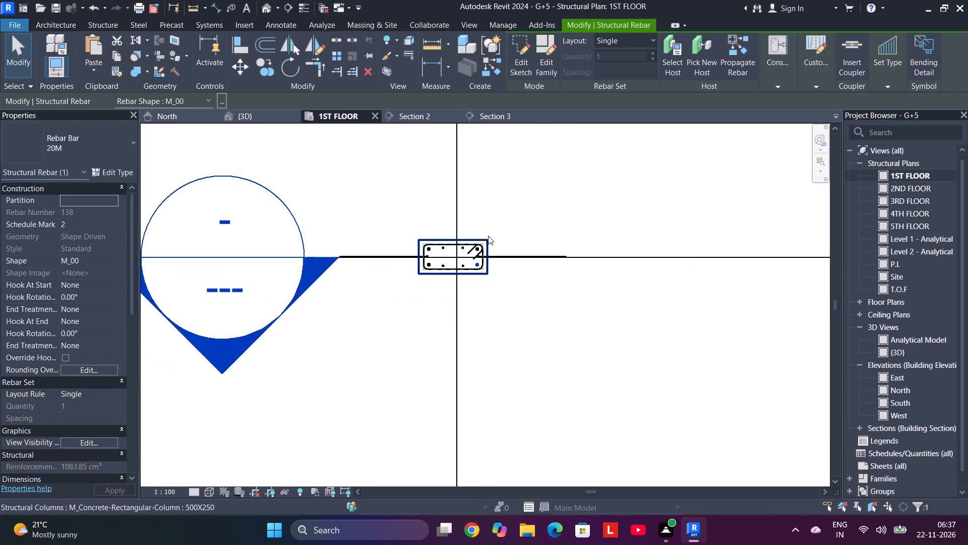
scroll(488, 236, down, 7)
scroll(643, 261, down, 2)
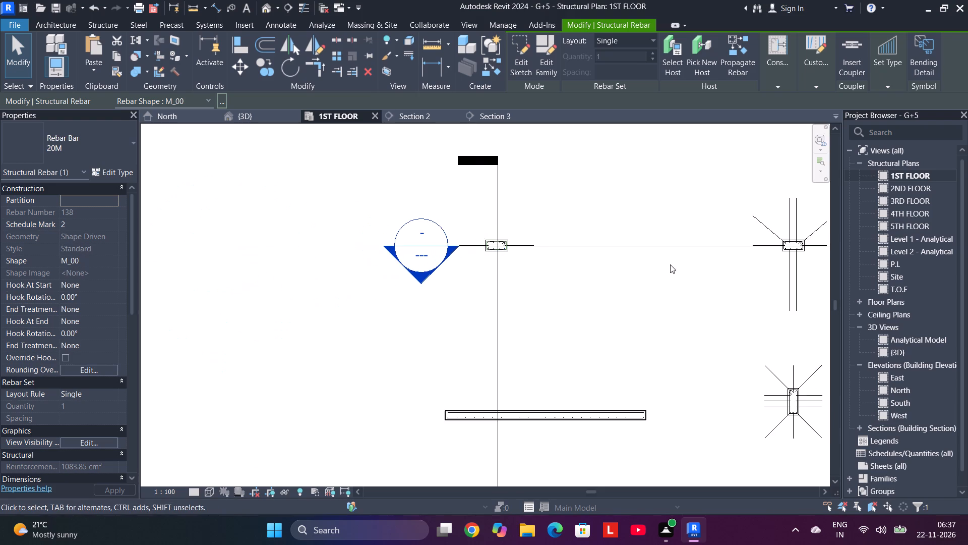
middle_drag(672, 265, 331, 210)
scroll(470, 289, up, 1)
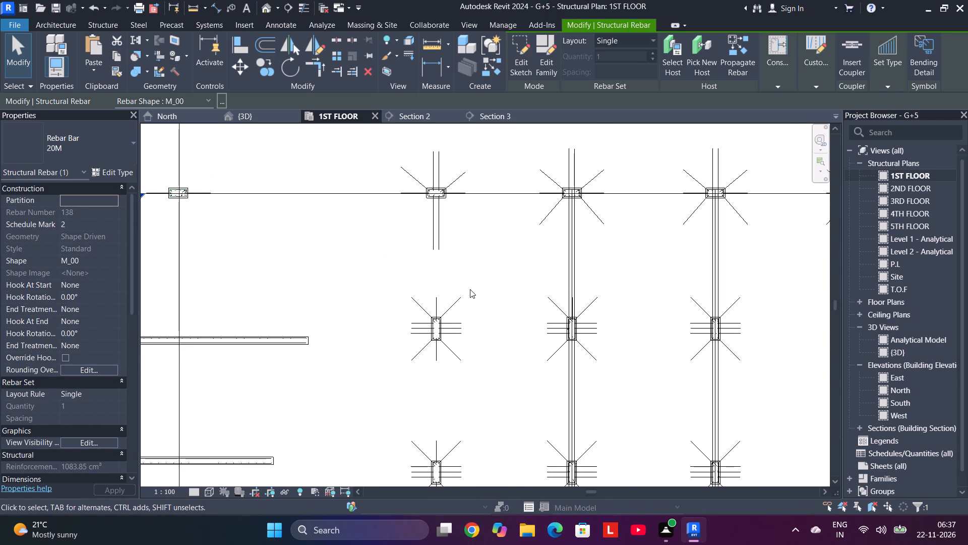
scroll(470, 289, up, 1)
scroll(470, 289, down, 7)
middle_drag(407, 292, 445, 141)
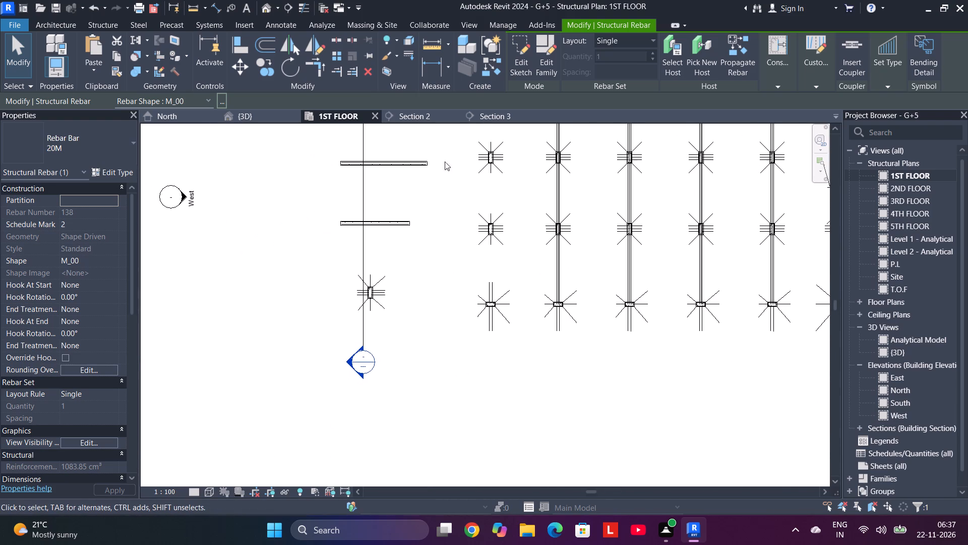
scroll(375, 303, up, 6)
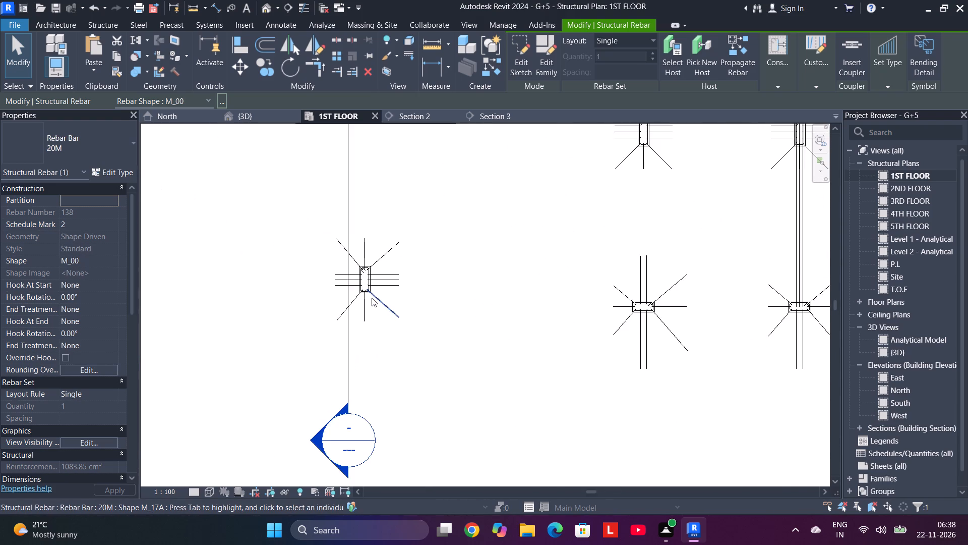
scroll(372, 296, up, 4)
click(365, 286)
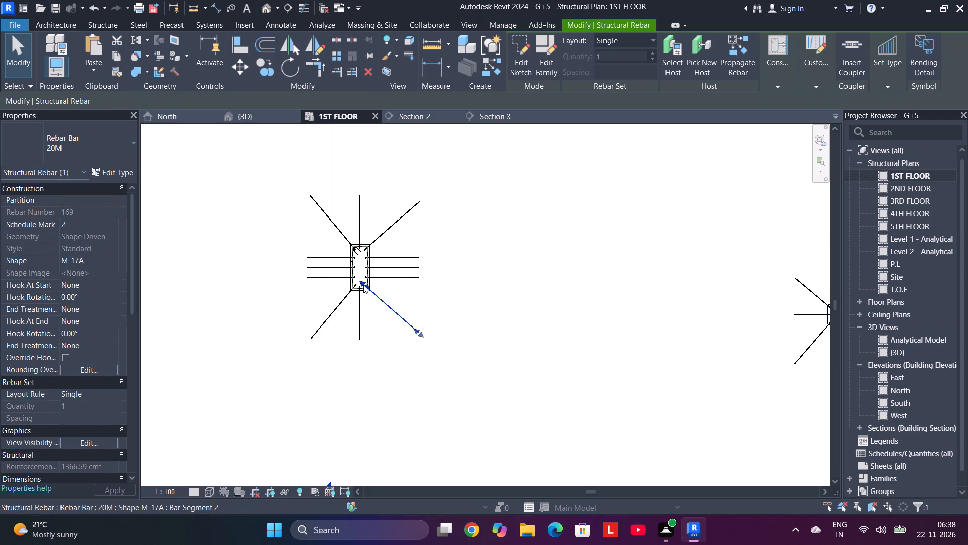
key(Up)
key(Up)
key(Down)
key(Down)
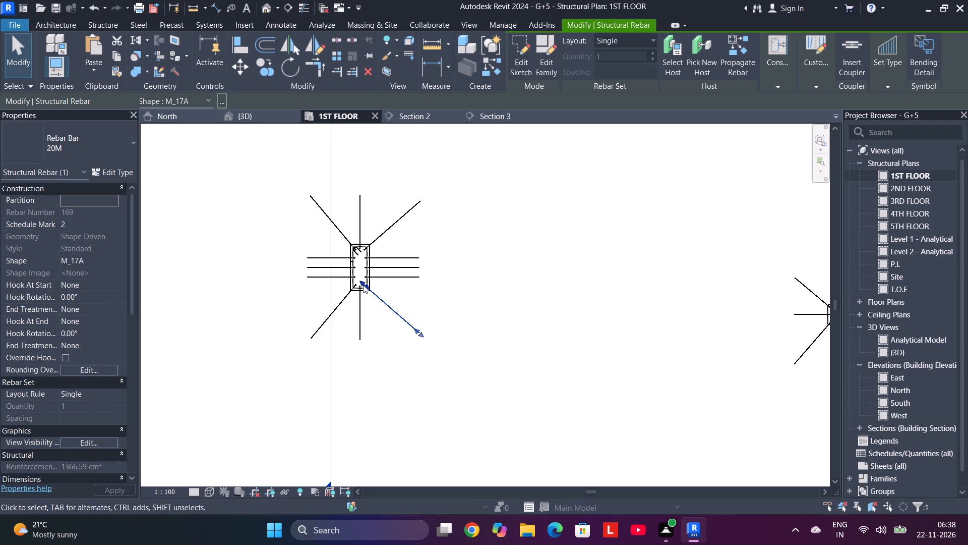
Move the Section 3 line east in the 1ST FLOOR plan so it cuts through the next line of columns.
scroll(485, 247, down, 5)
middle_drag(522, 249, 417, 370)
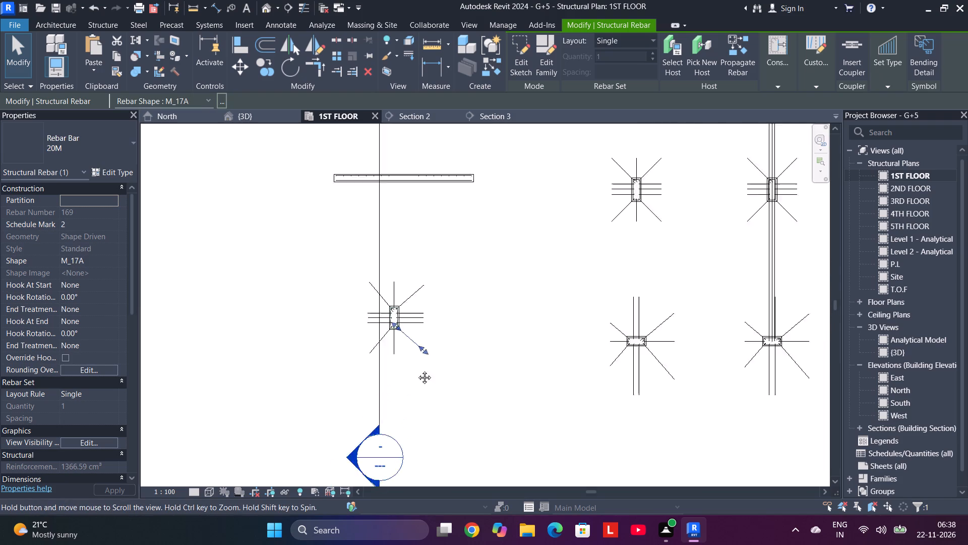
middle_drag(417, 370, 323, 413)
scroll(330, 411, down, 1)
scroll(321, 345, down, 3)
middle_drag(323, 343, 341, 401)
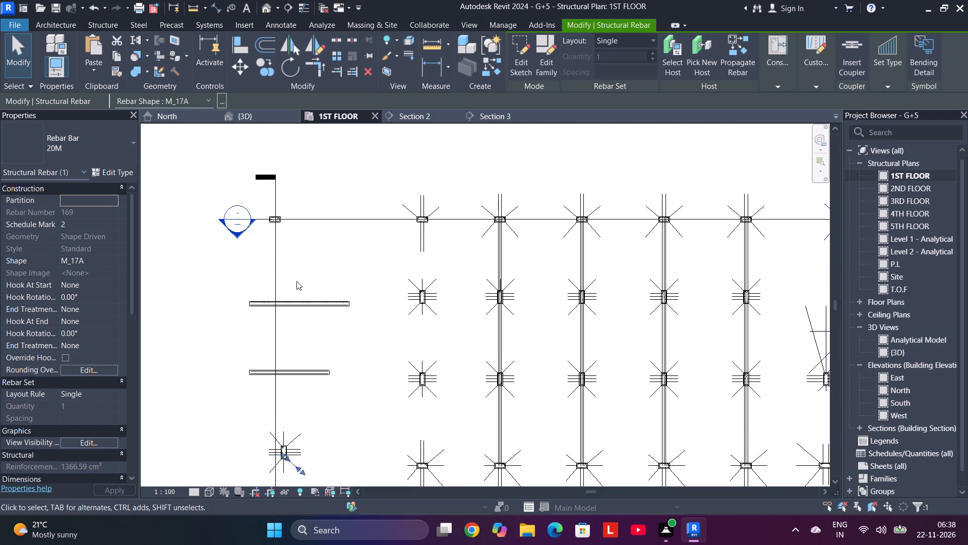
click(263, 178)
scroll(263, 178, up, 1)
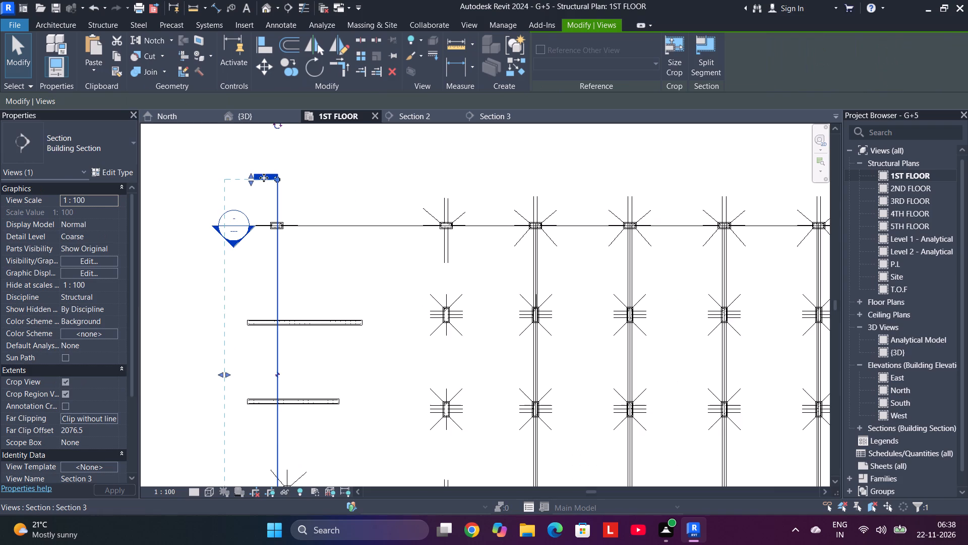
drag(265, 177, 434, 178)
scroll(448, 232, up, 10)
middle_drag(455, 183, 455, 240)
scroll(453, 237, down, 6)
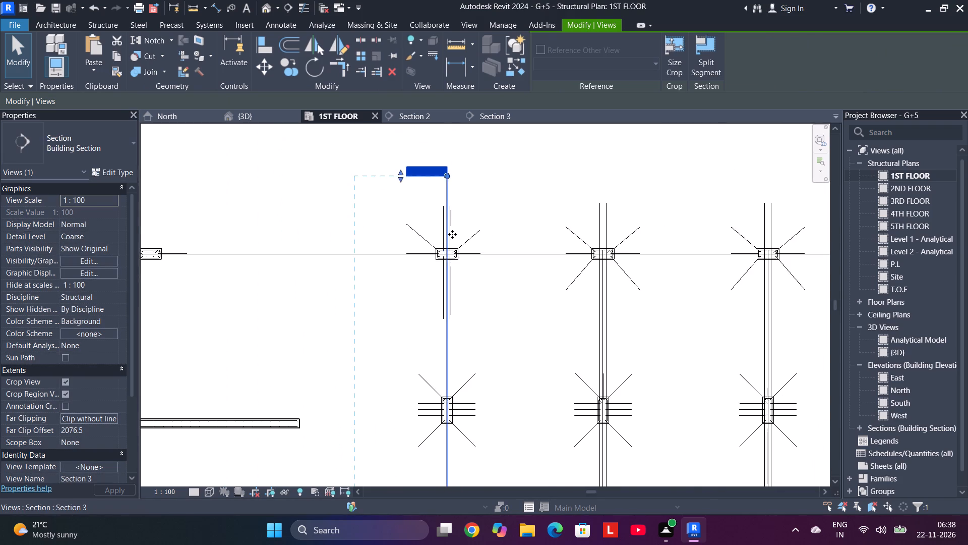
scroll(452, 234, down, 2)
scroll(201, 237, up, 5)
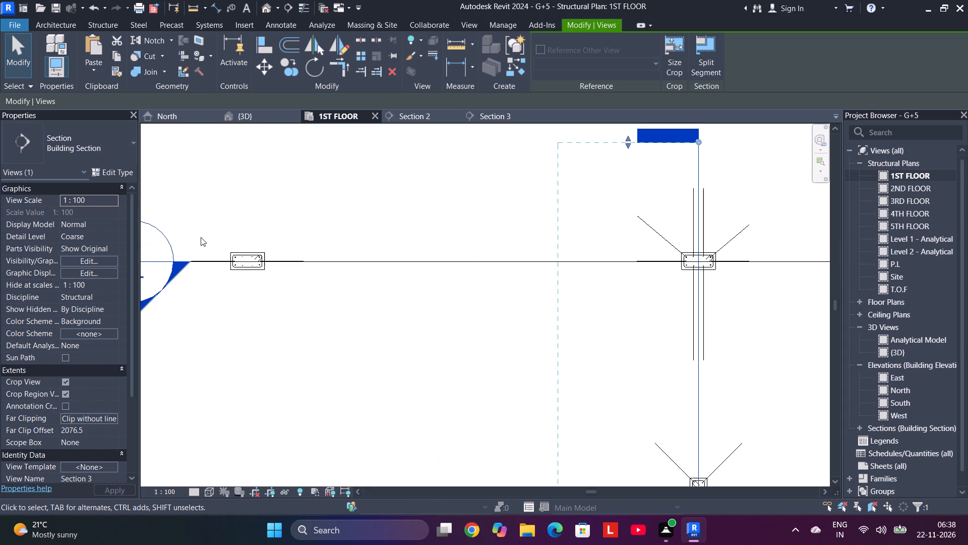
scroll(202, 237, down, 4)
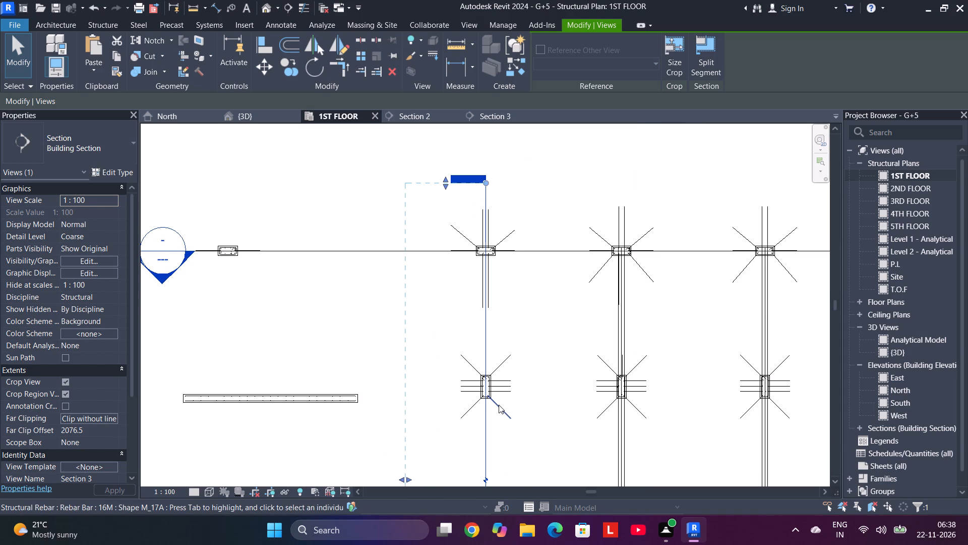
scroll(537, 418, down, 2)
middle_drag(537, 416, 553, 162)
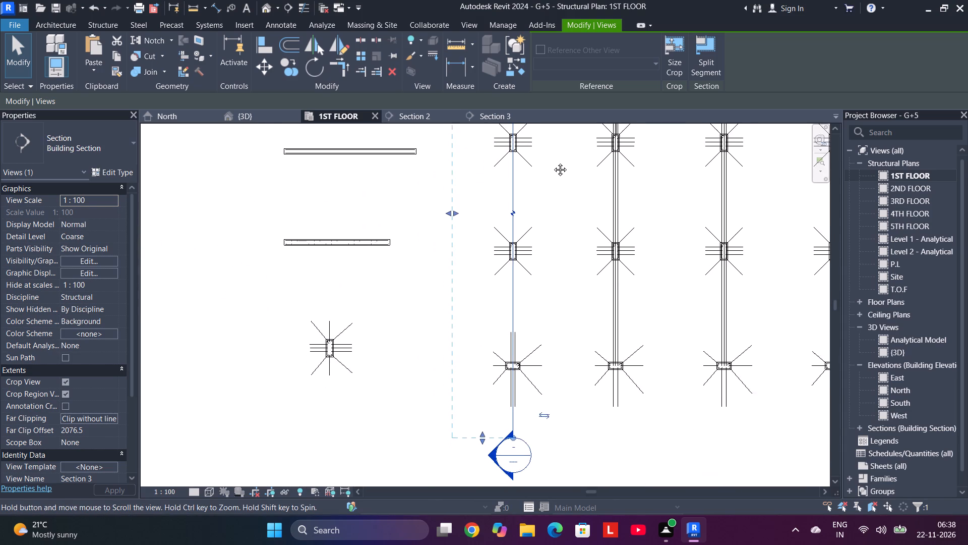
middle_drag(553, 162, 547, 332)
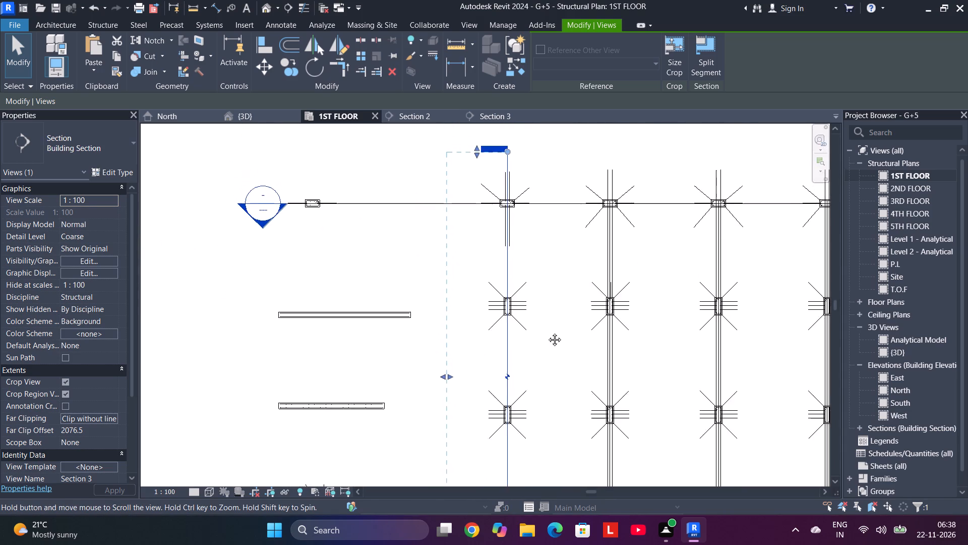
middle_drag(547, 332, 533, 362)
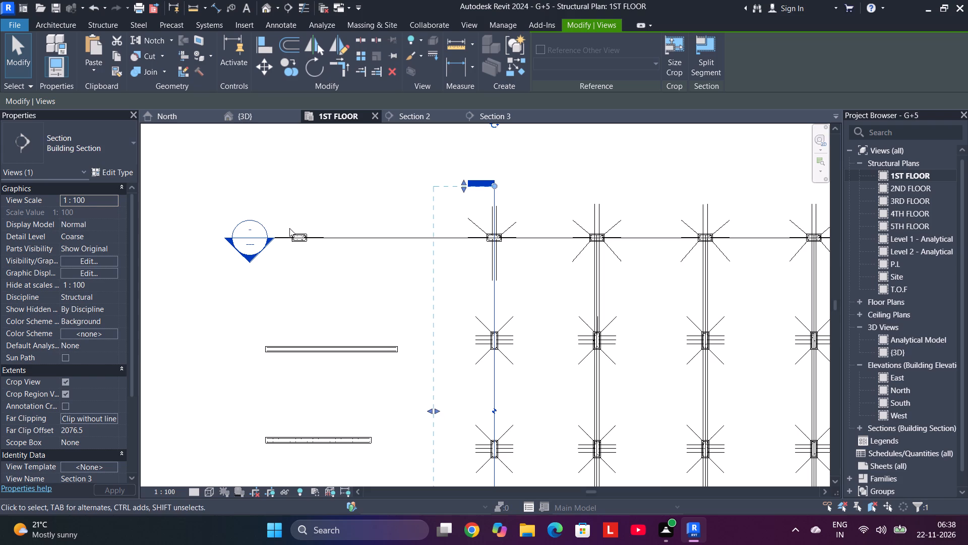
Edit the east-face 12M bar of the plan's north-west column in Section 2 and delete its bottom leg.
scroll(308, 237, up, 5)
drag(342, 265, 326, 219)
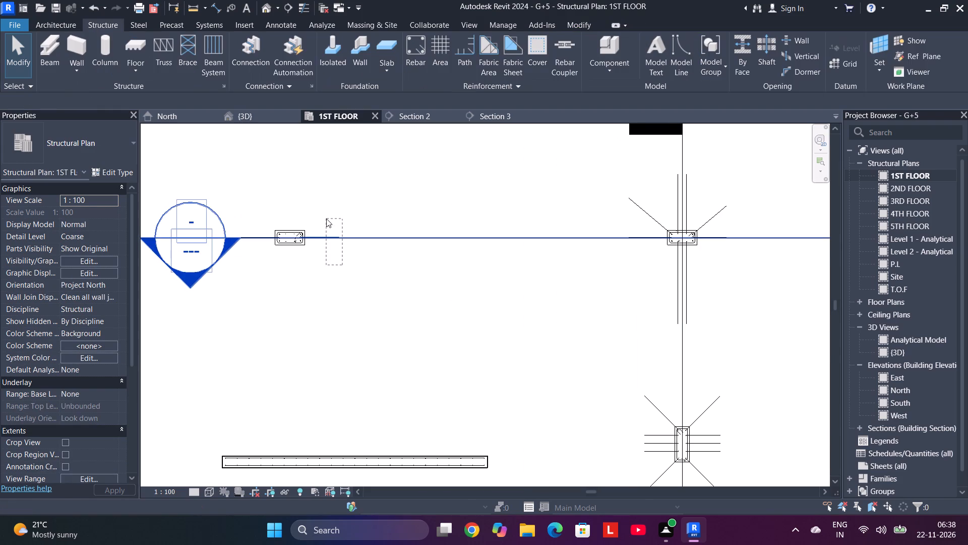
drag(326, 219, 328, 252)
click(324, 250)
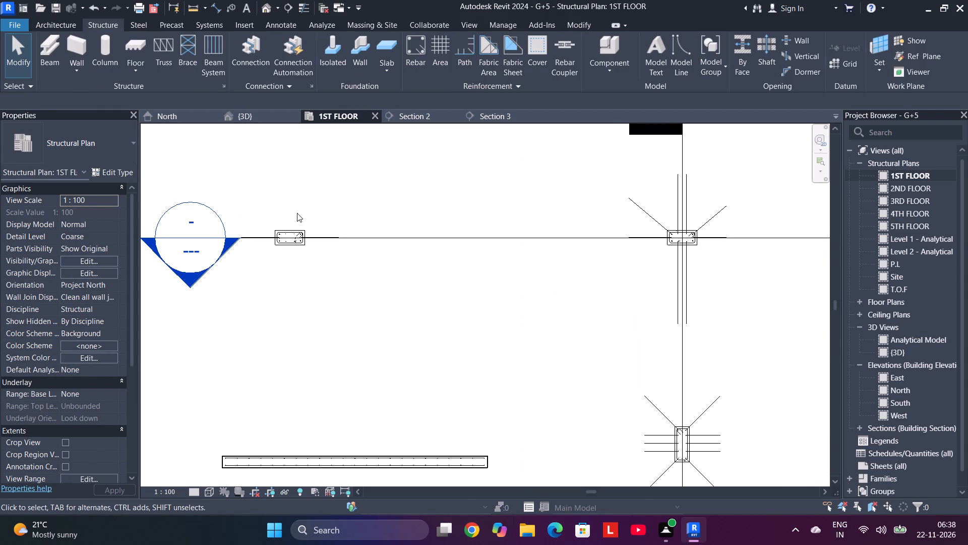
drag(285, 202, 355, 277)
scroll(352, 264, up, 3)
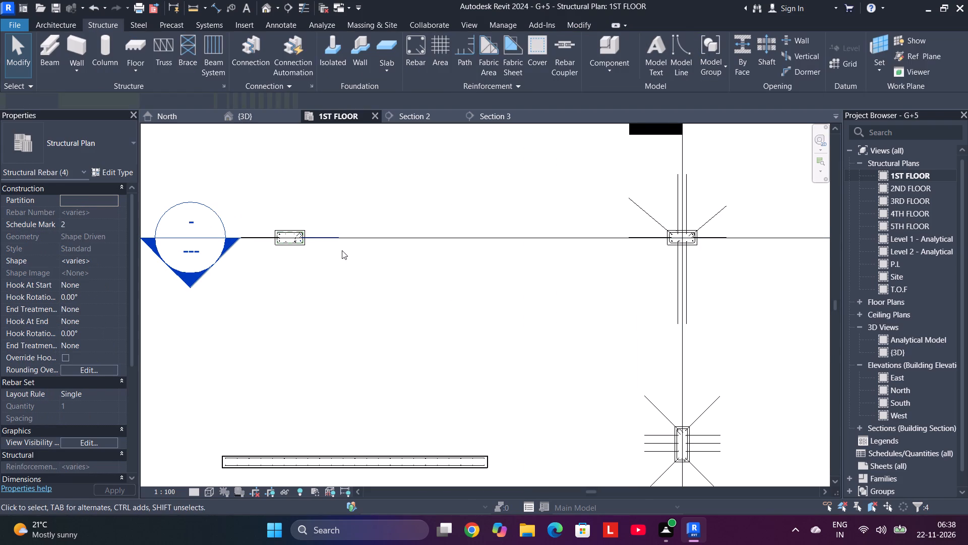
scroll(342, 250, up, 6)
click(306, 233)
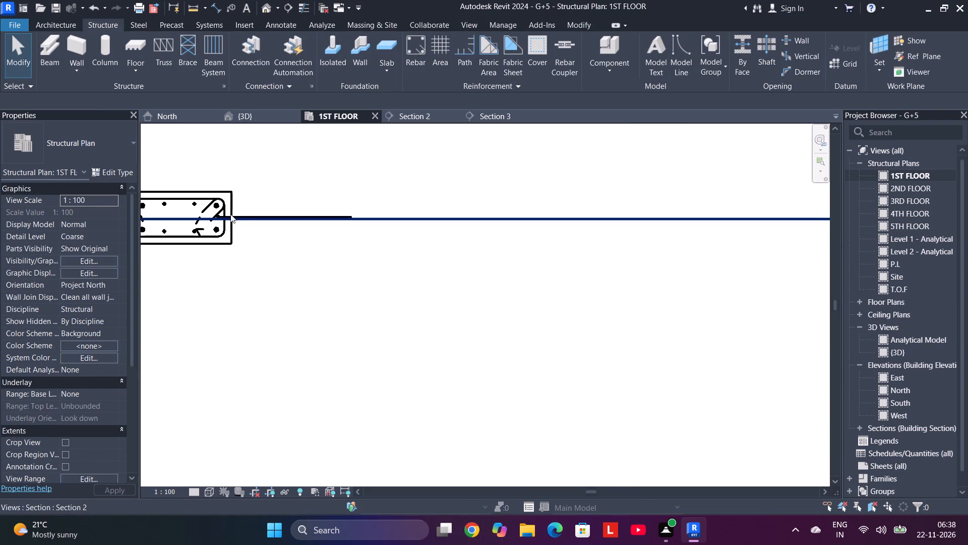
scroll(231, 220, up, 9)
click(188, 206)
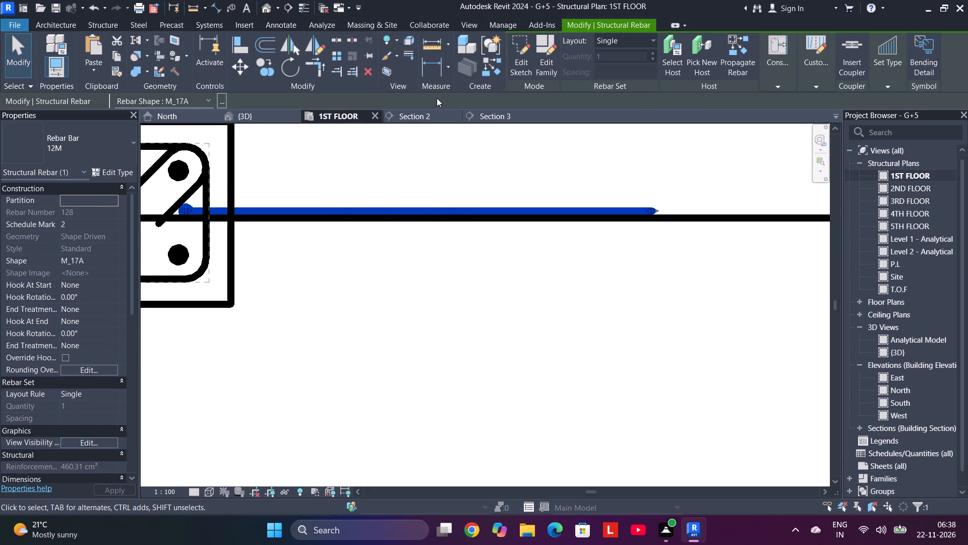
click(519, 59)
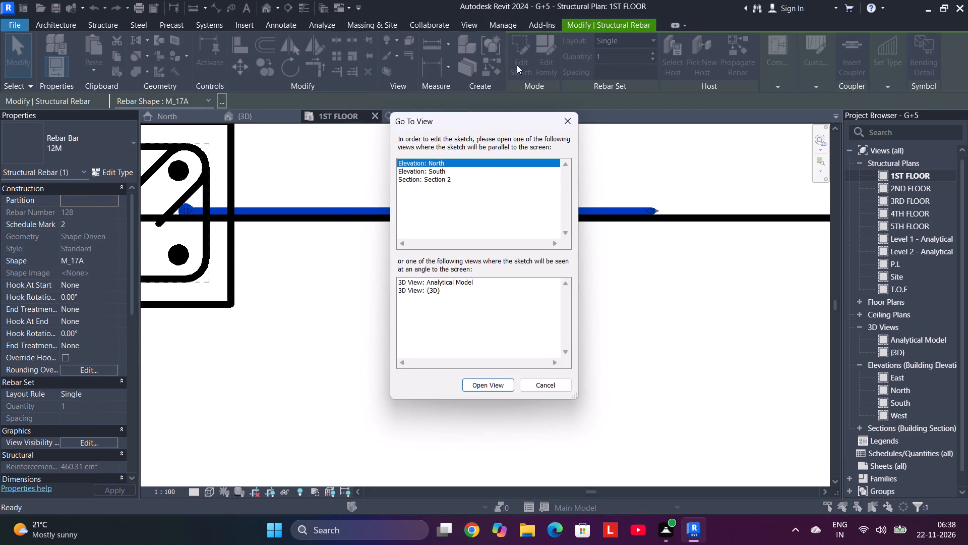
click(467, 185)
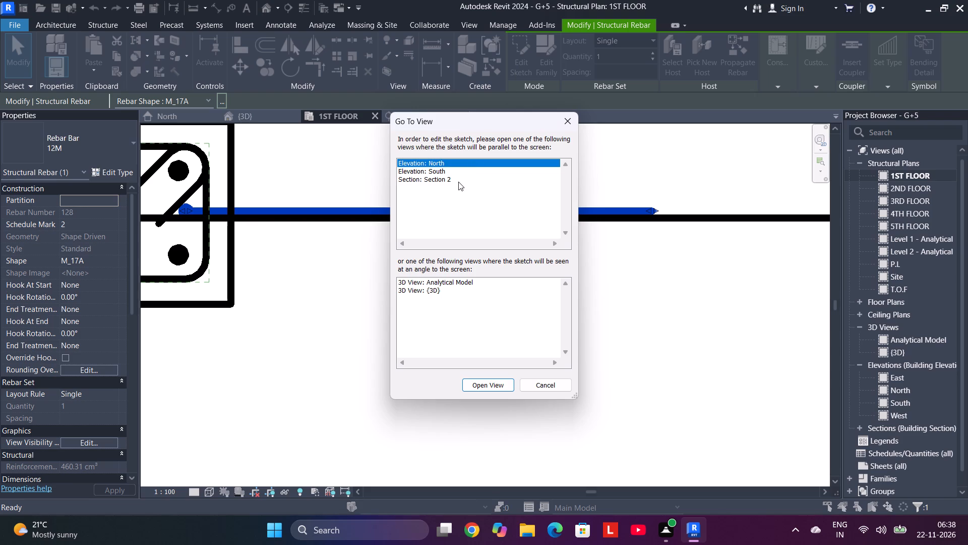
click(448, 177)
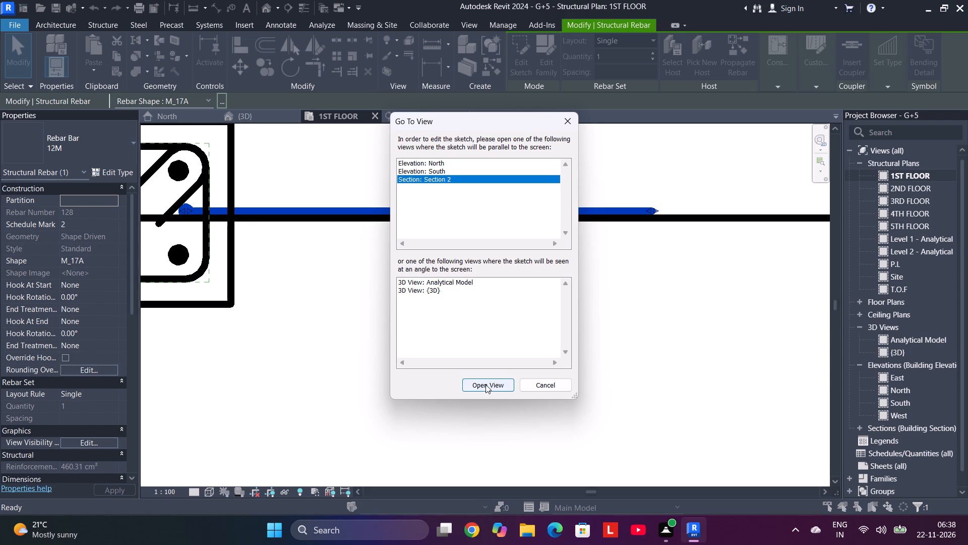
click(486, 385)
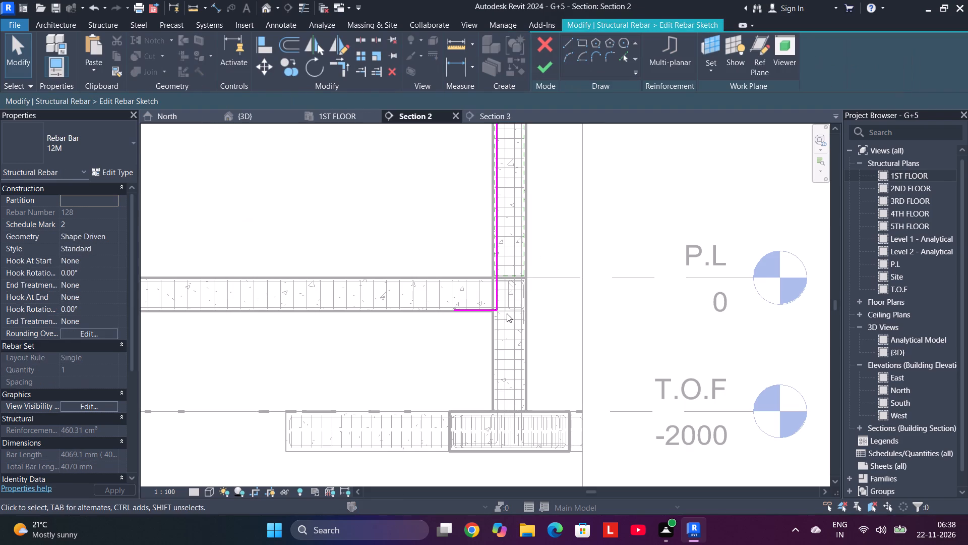
click(490, 307)
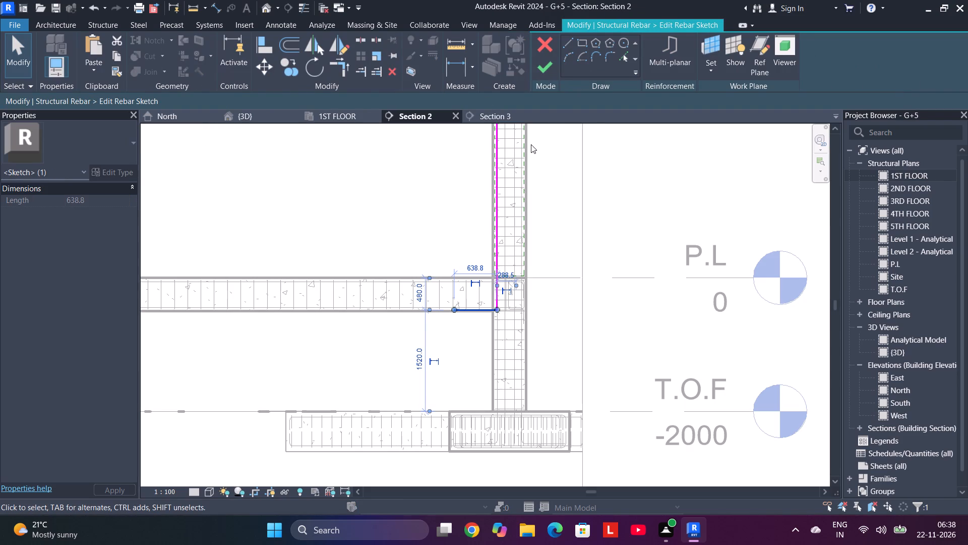
key(Delete)
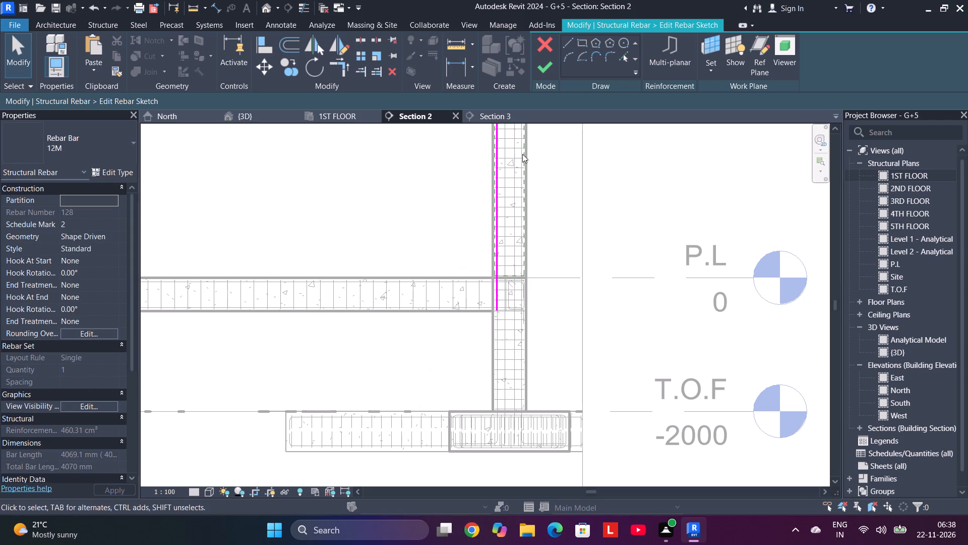
click(554, 66)
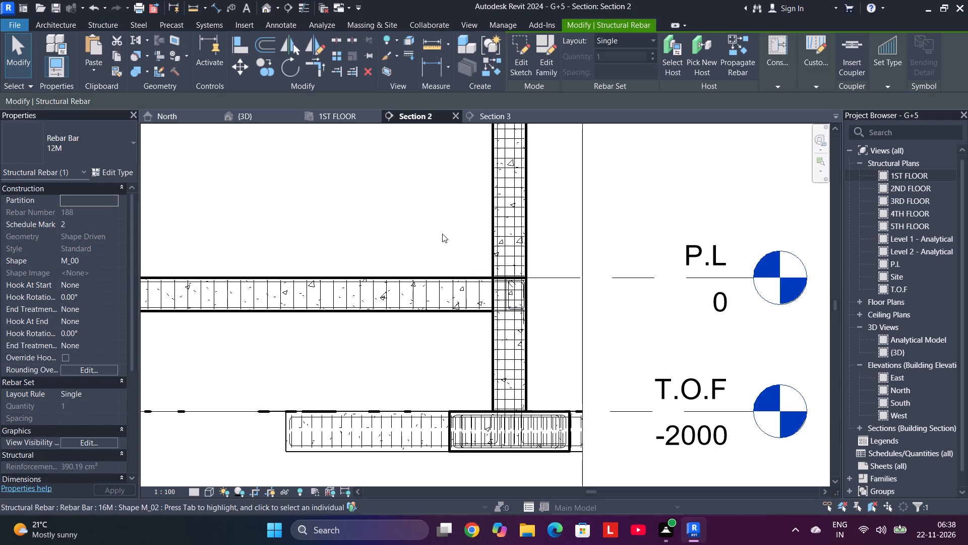
In the 1ST FLOOR plan, nudge the straightened east-face bar north-west and delete the duplicate L-shaped 12M bar beneath it.
click(364, 116)
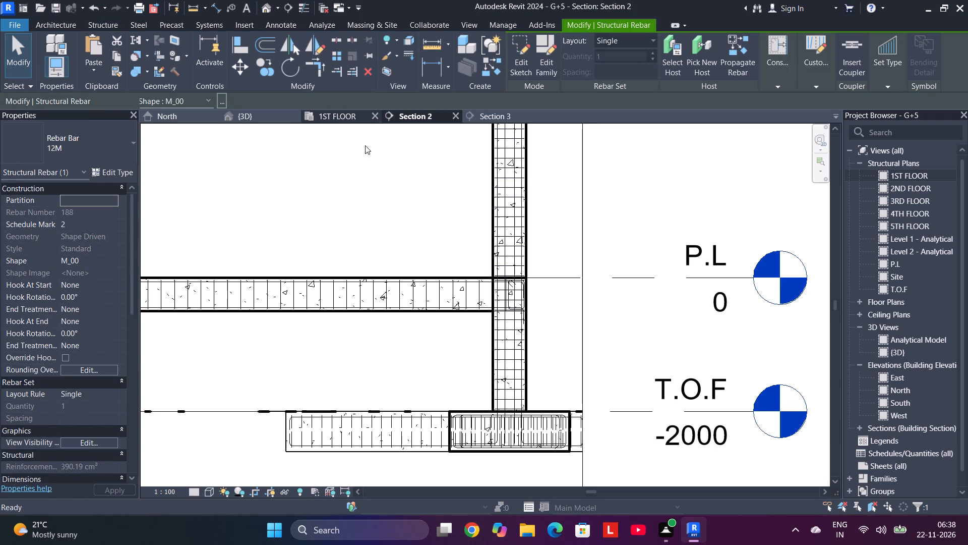
scroll(366, 306, down, 3)
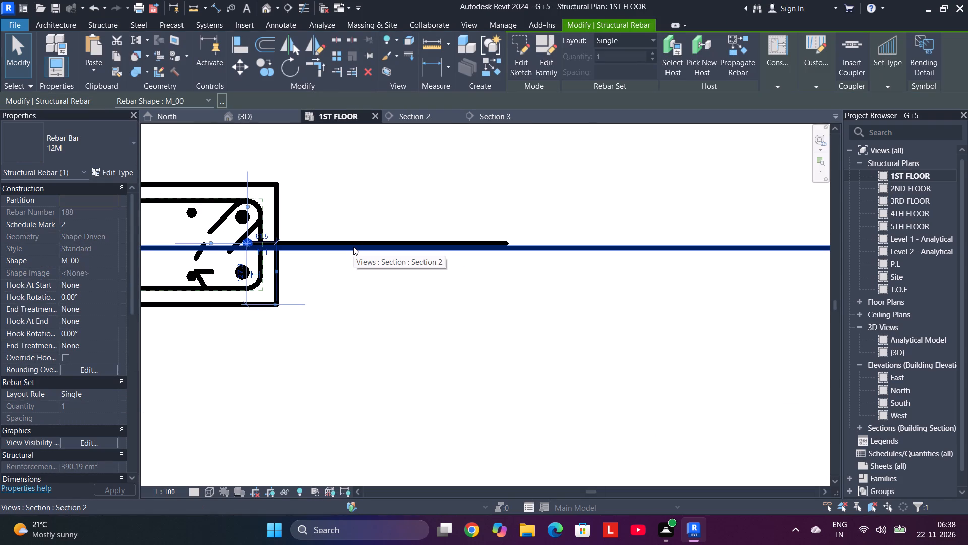
key(Left)
key(Left)
key(Left)
key(Up)
key(Up)
key(Up)
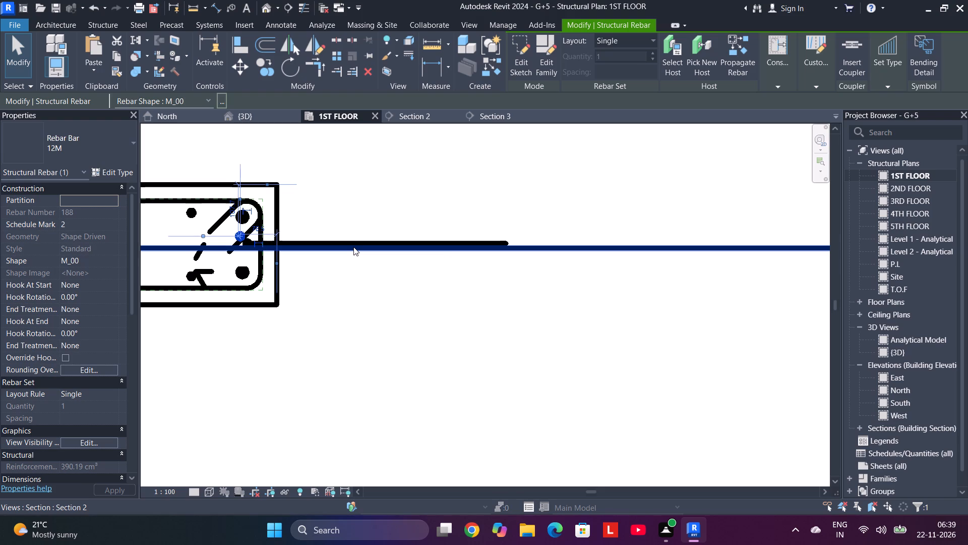
key(Left)
click(350, 245)
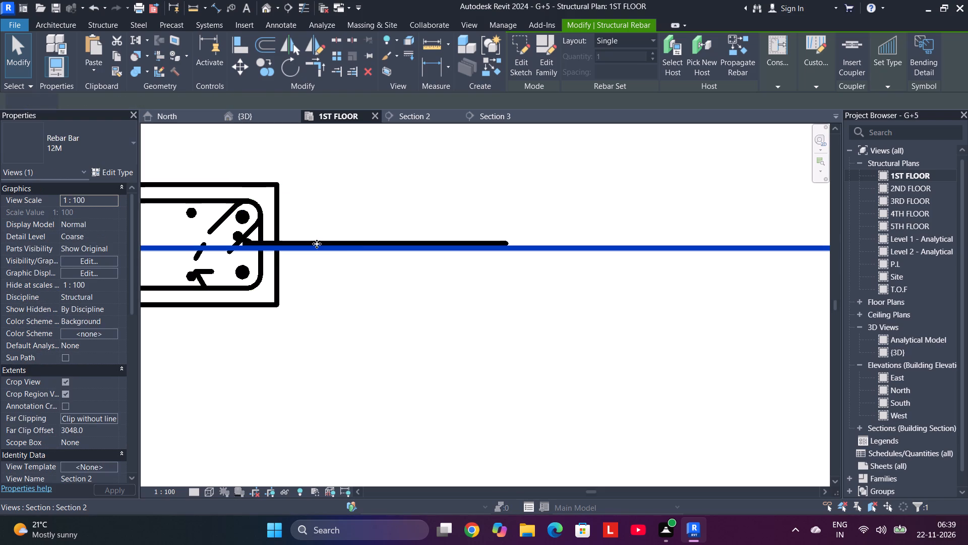
click(251, 241)
key(Delete)
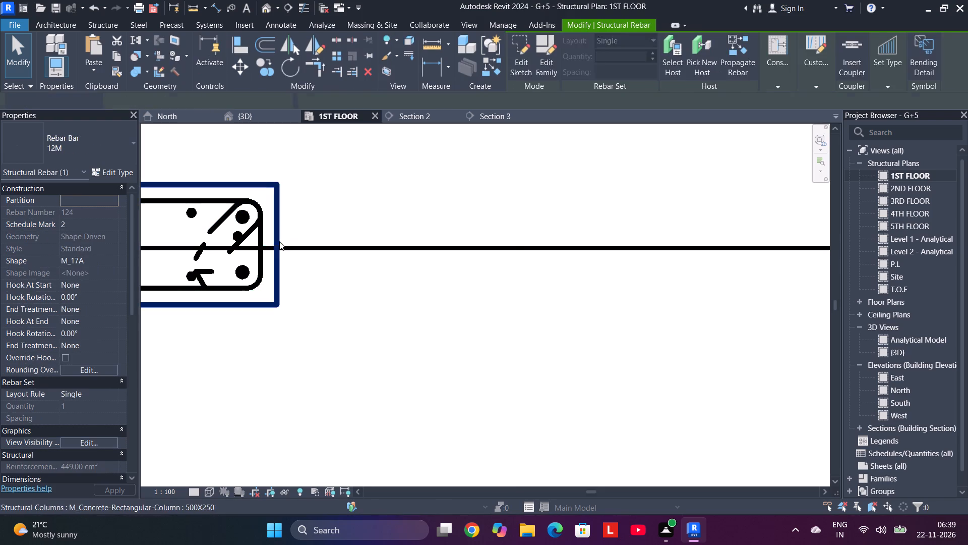
Nudge the straightened 12M bar back south-east to its original place on the column's east face.
click(239, 235)
key(Down)
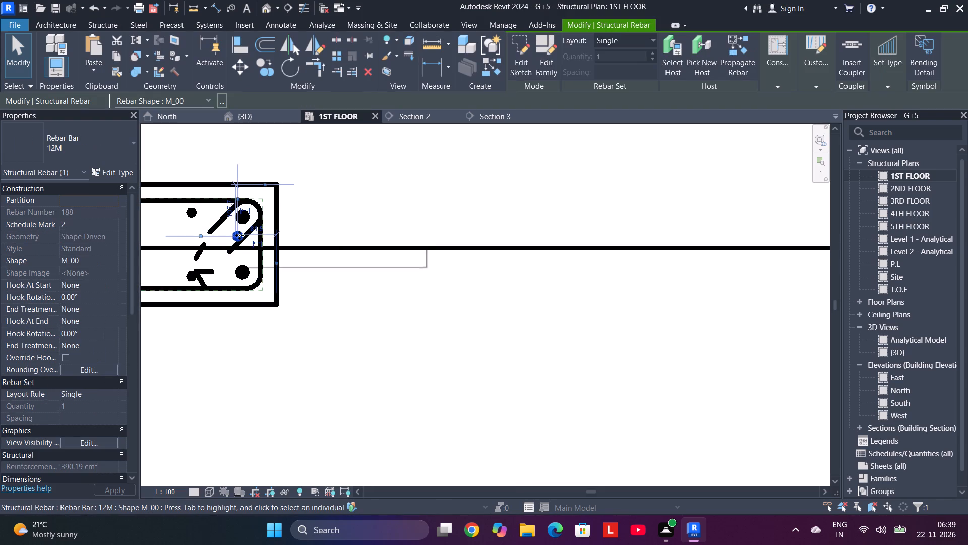
key(Down)
key(Down)
key(Right)
key(Right)
key(Right)
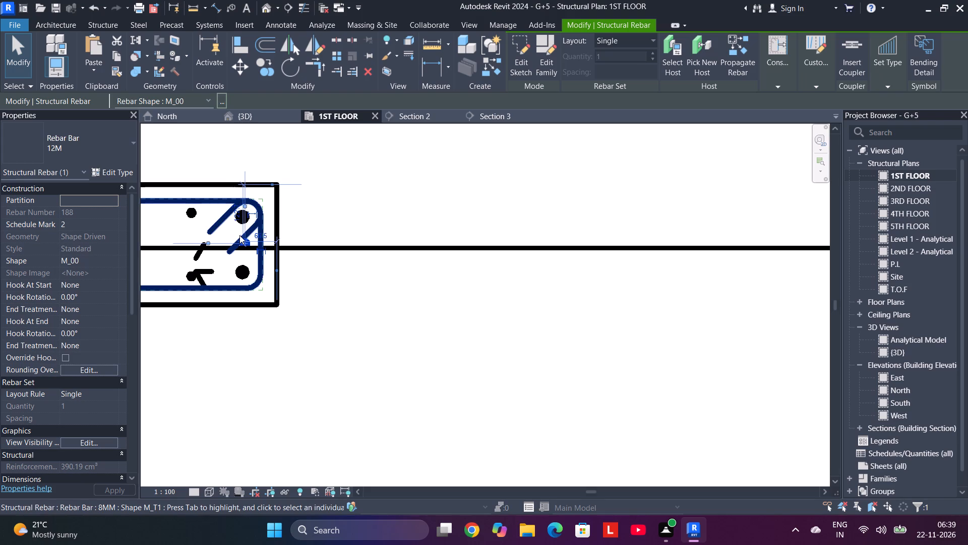
key(Right)
key(Down)
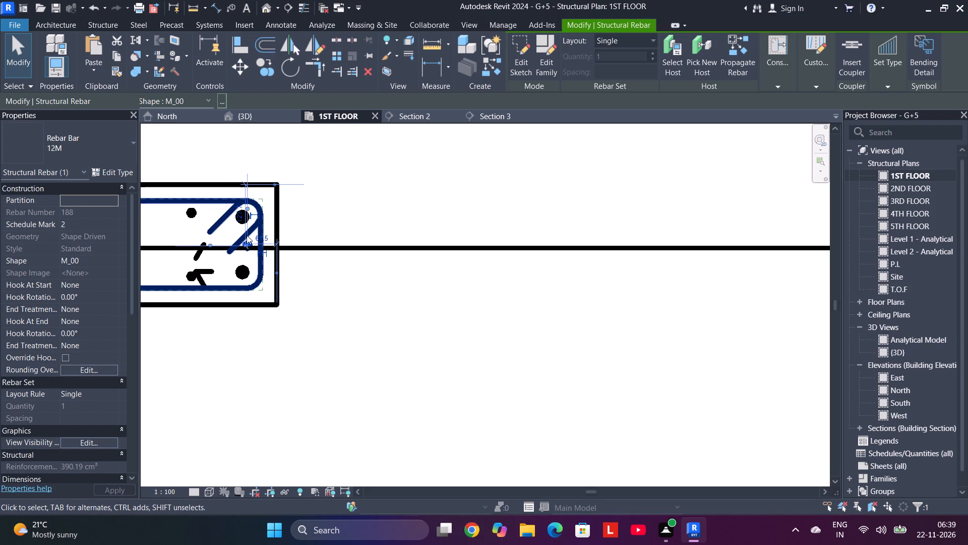
key(Up)
key(Left)
click(354, 231)
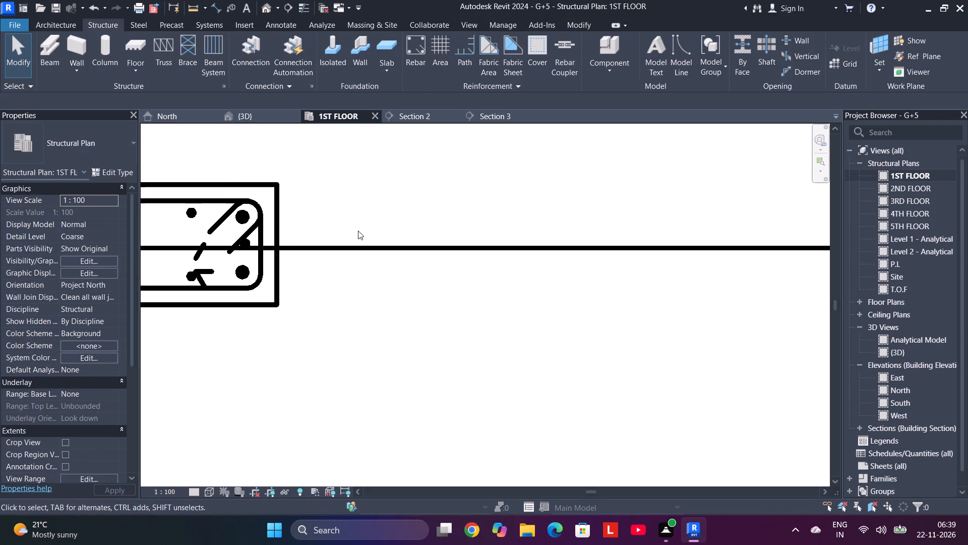
Nudge the L-shaped 12M bar on the same column's west face north to expose its duplicate, and delete the nudged bar.
middle_drag(360, 231, 742, 231)
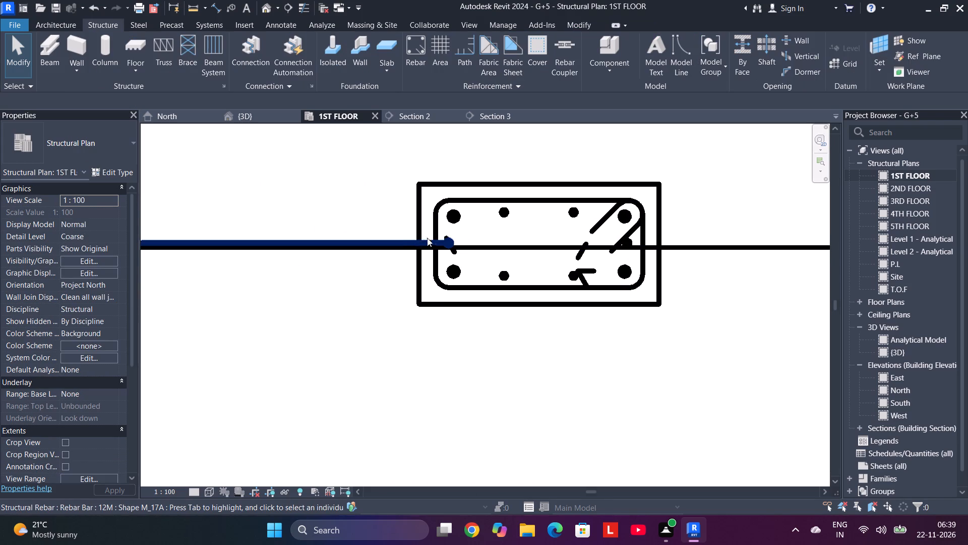
scroll(441, 240, up, 7)
click(453, 244)
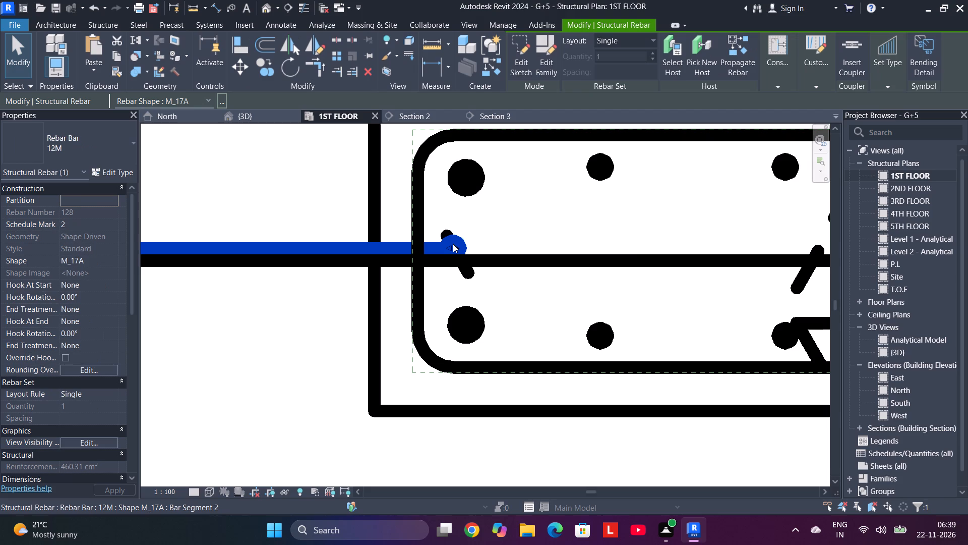
key(Up)
key(Up)
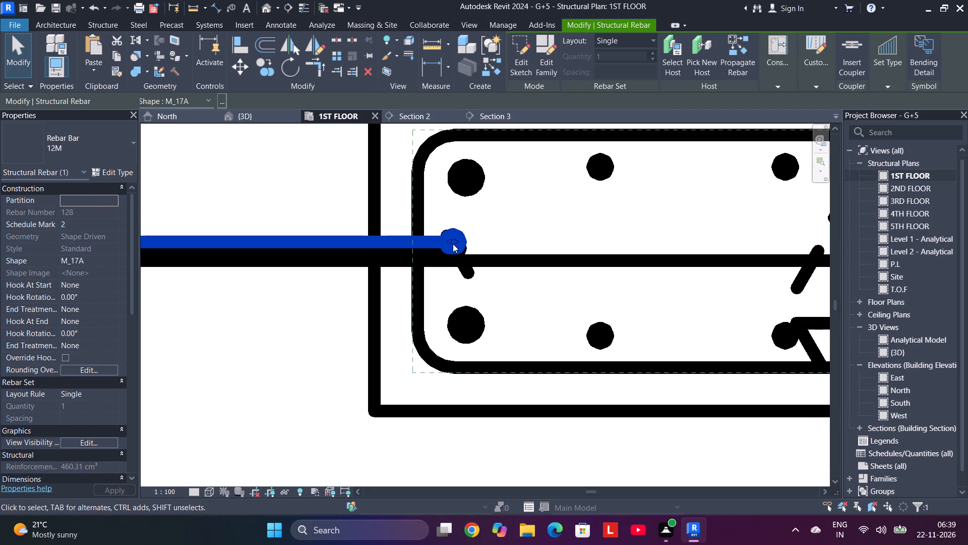
key(Delete)
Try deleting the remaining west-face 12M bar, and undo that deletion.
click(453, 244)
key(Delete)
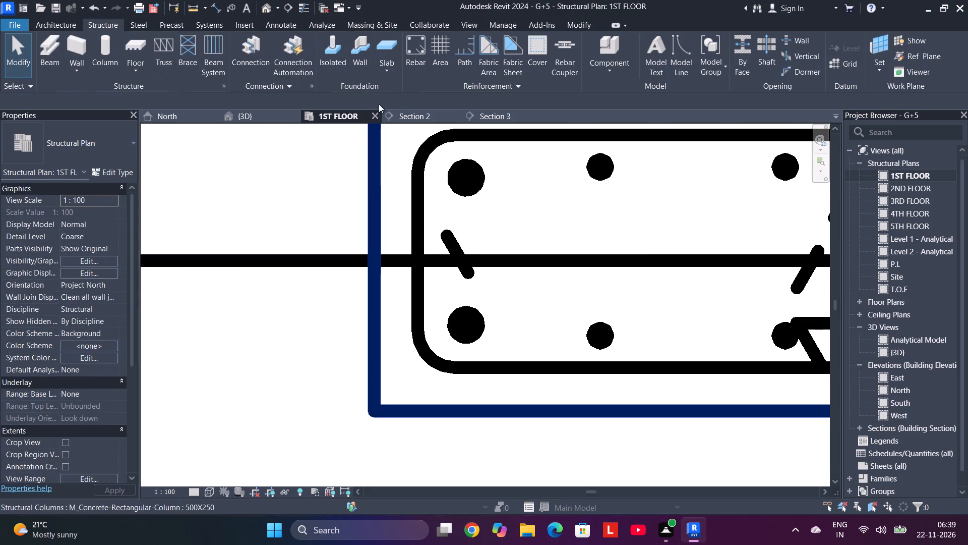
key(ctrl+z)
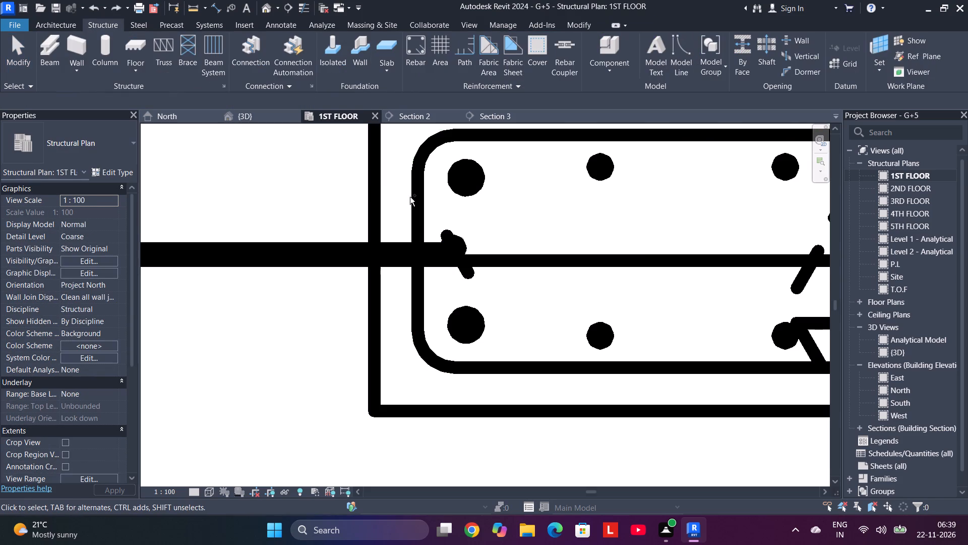
Edit the remaining west-face 12M bar of the north-west column in Section 2 and delete its bottom leg.
click(449, 241)
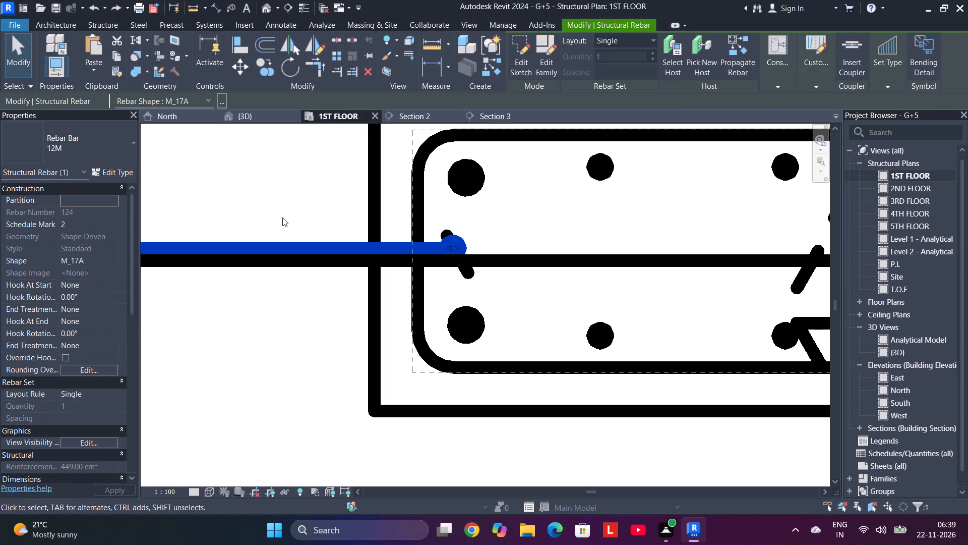
click(513, 59)
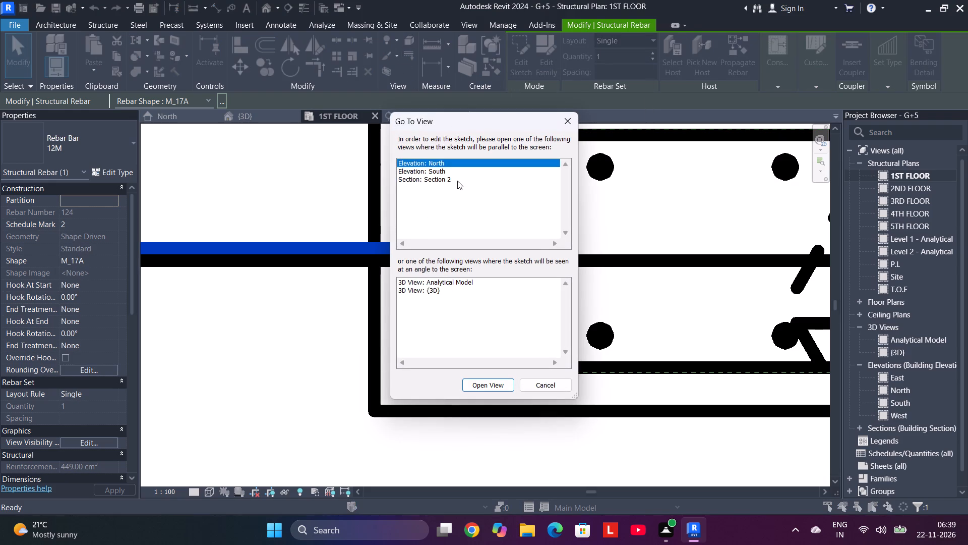
click(457, 181)
click(478, 384)
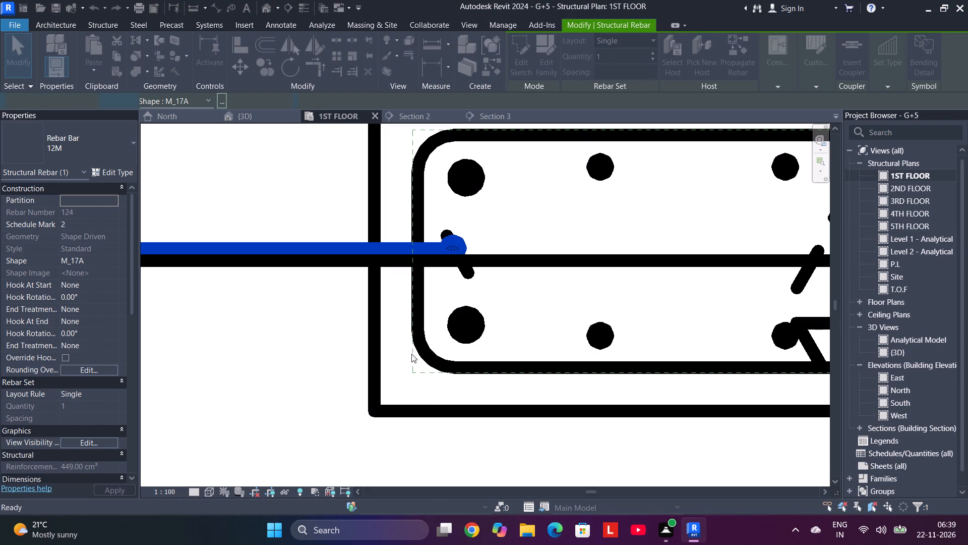
click(549, 308)
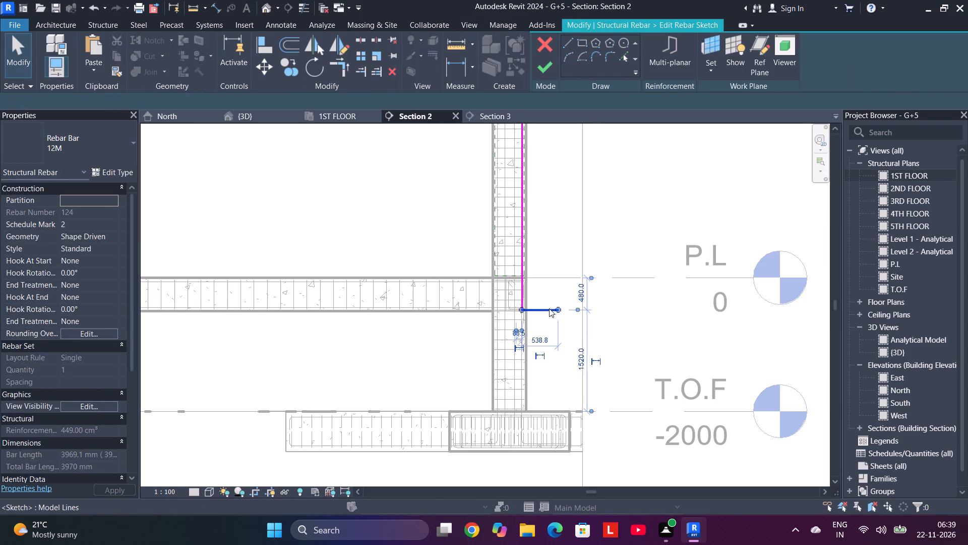
key(Delete)
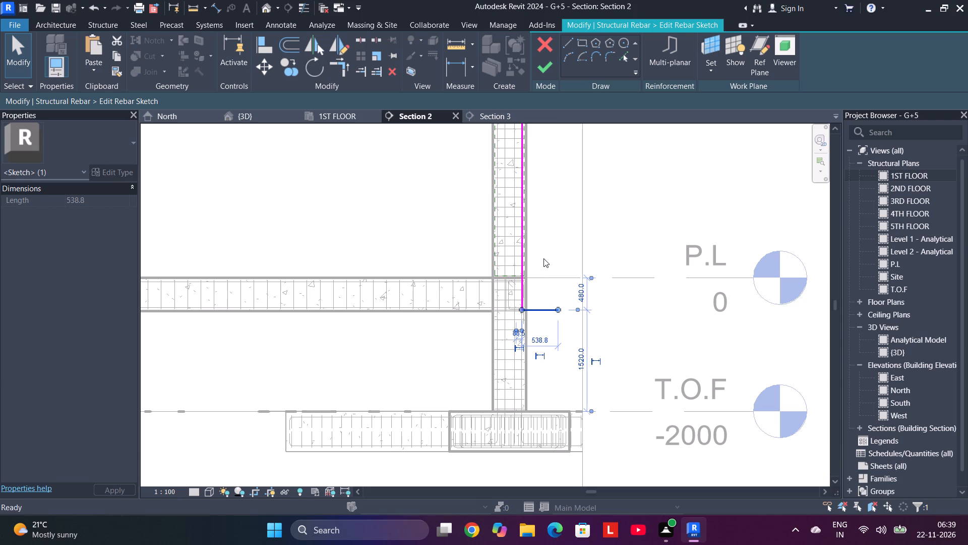
click(548, 65)
In the 1ST FLOOR plan, select the two-bar 12M set whose legs extend south from the second column of the north row.
scroll(507, 325, down, 4)
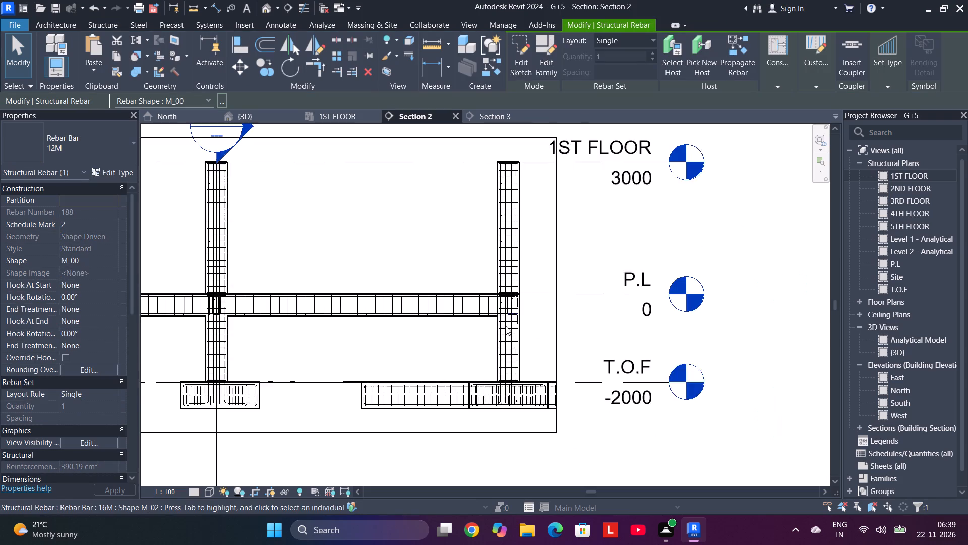
scroll(504, 324, down, 4)
middle_drag(387, 282, 442, 279)
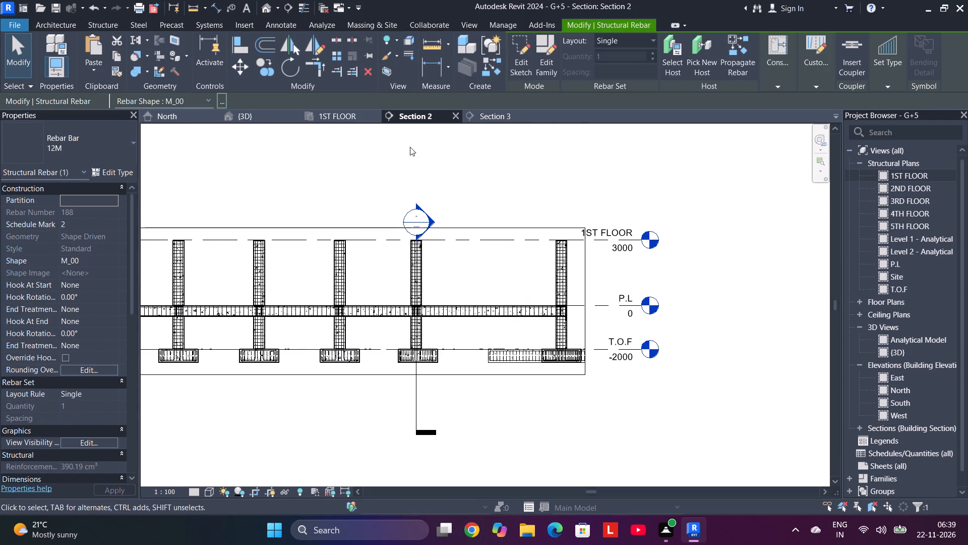
click(341, 117)
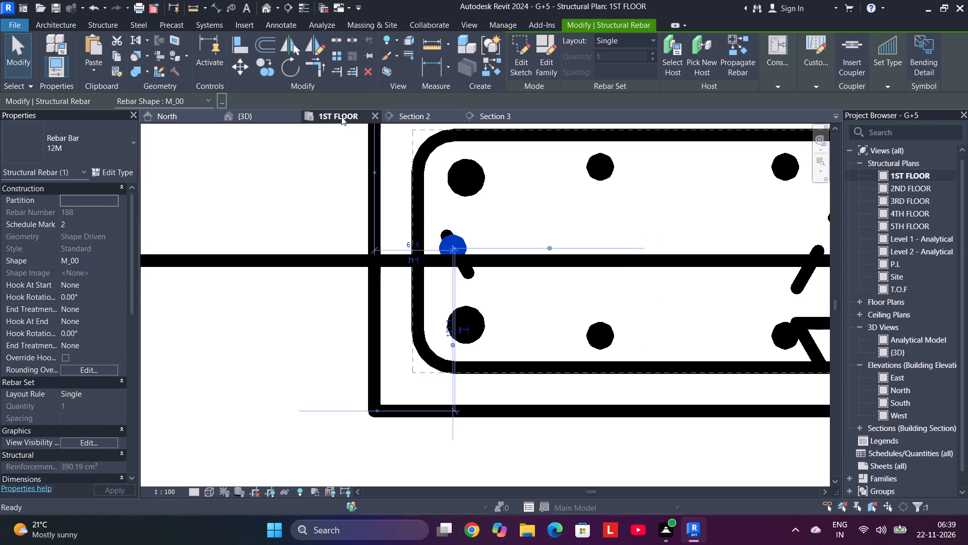
scroll(425, 273, down, 19)
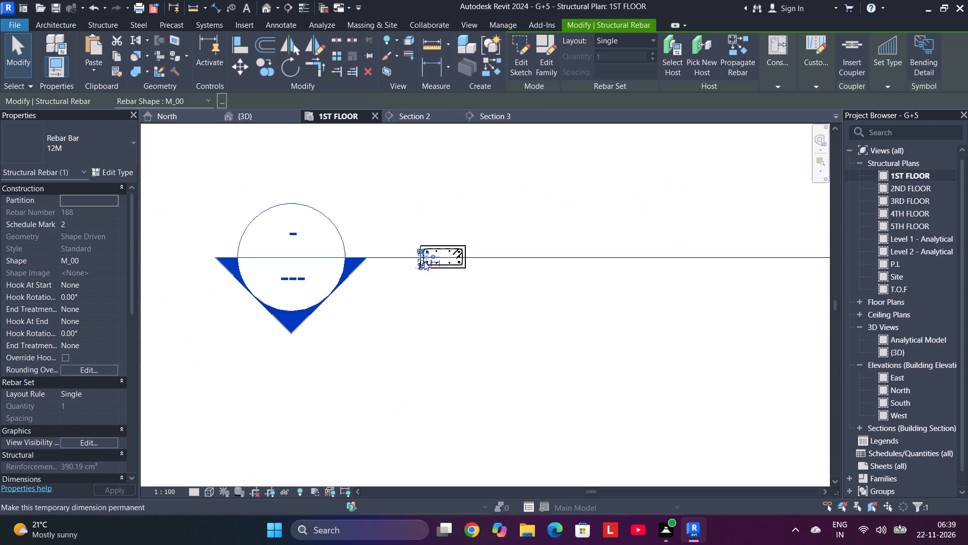
scroll(425, 261, down, 10)
scroll(601, 309, up, 4)
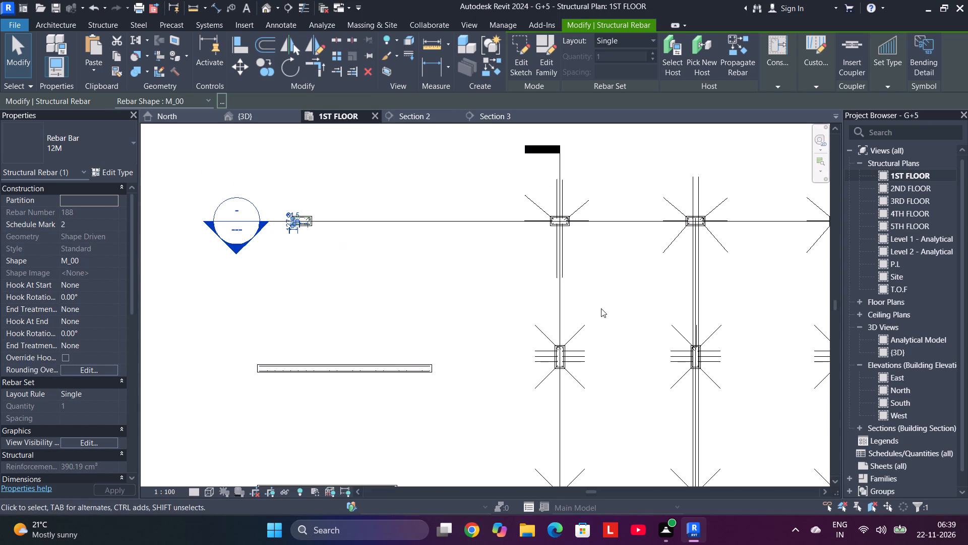
middle_drag(601, 308, 480, 336)
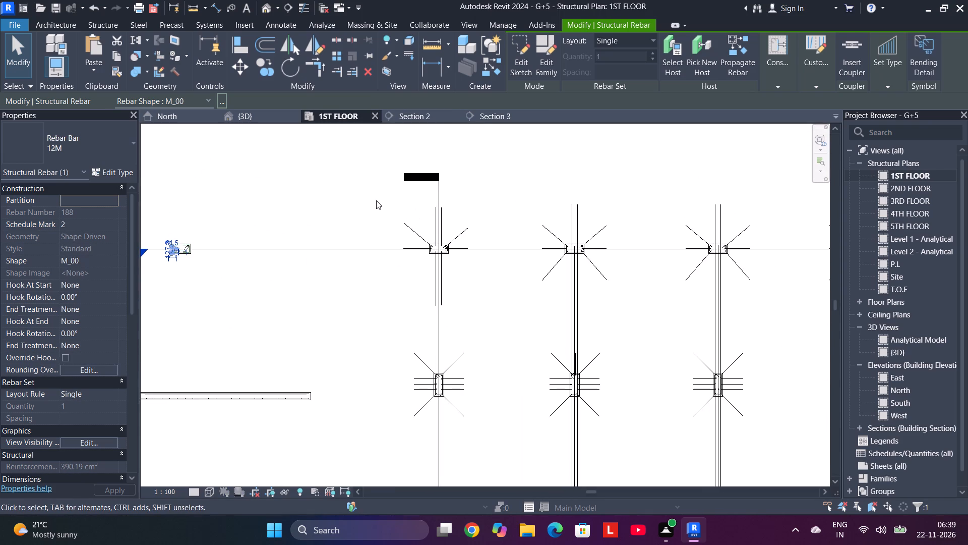
drag(376, 200, 381, 203)
scroll(467, 276, up, 3)
drag(467, 276, 465, 279)
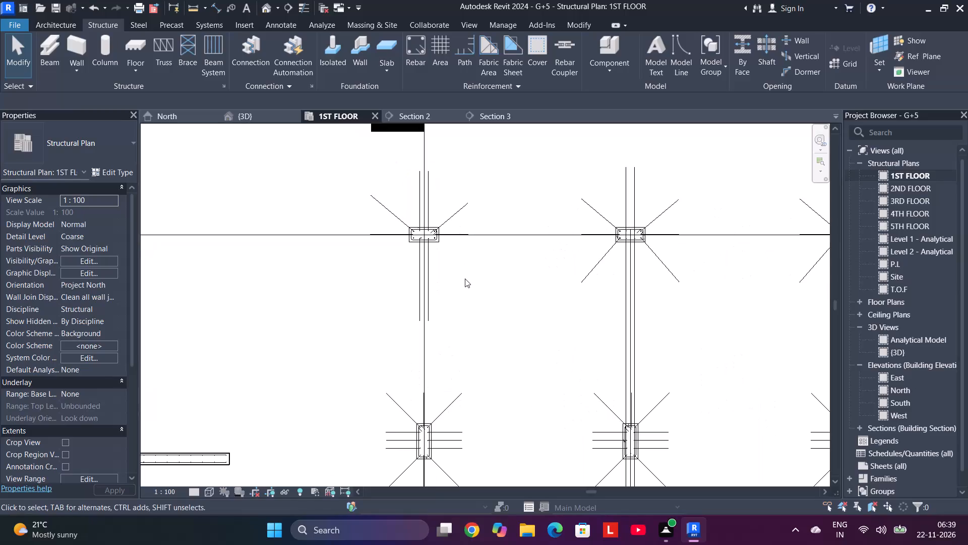
drag(465, 279, 381, 291)
scroll(438, 291, up, 4)
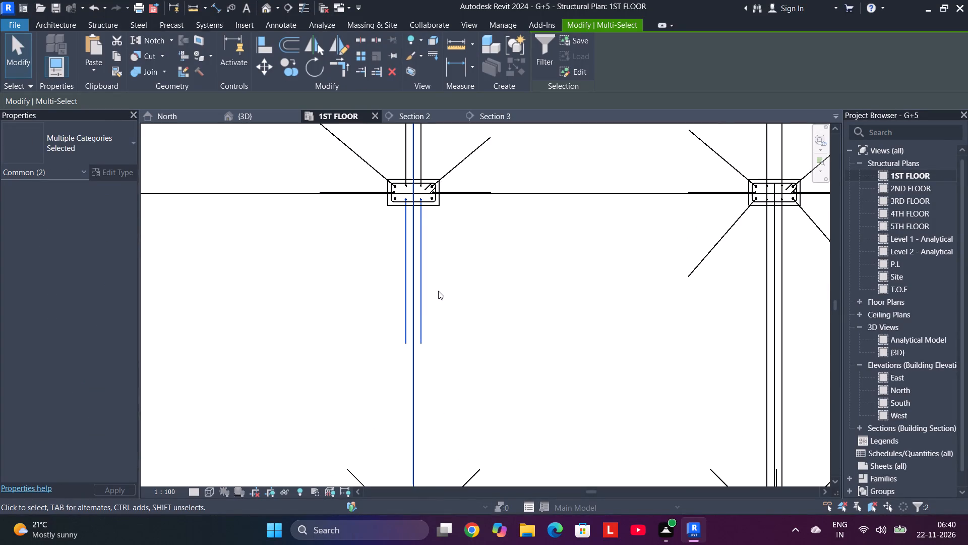
key(Escape)
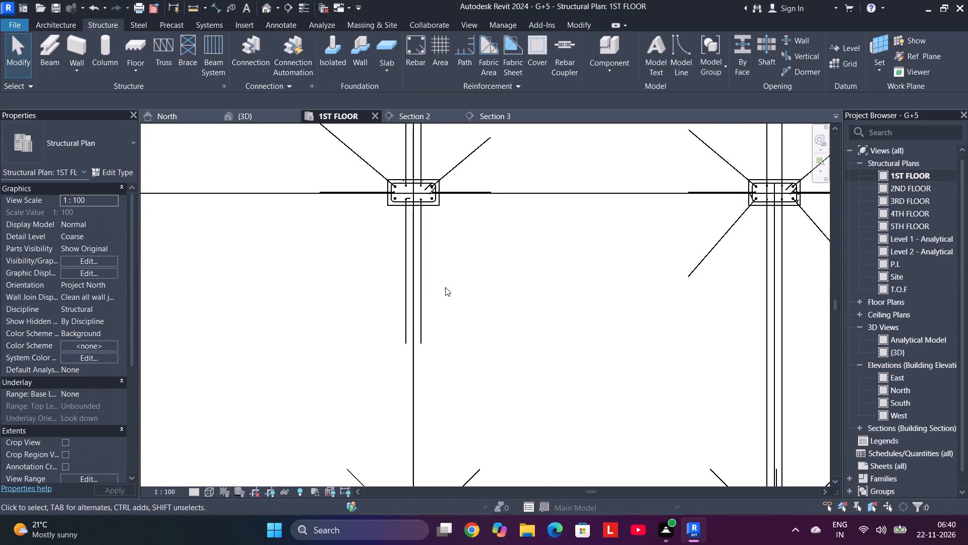
drag(453, 283, 419, 296)
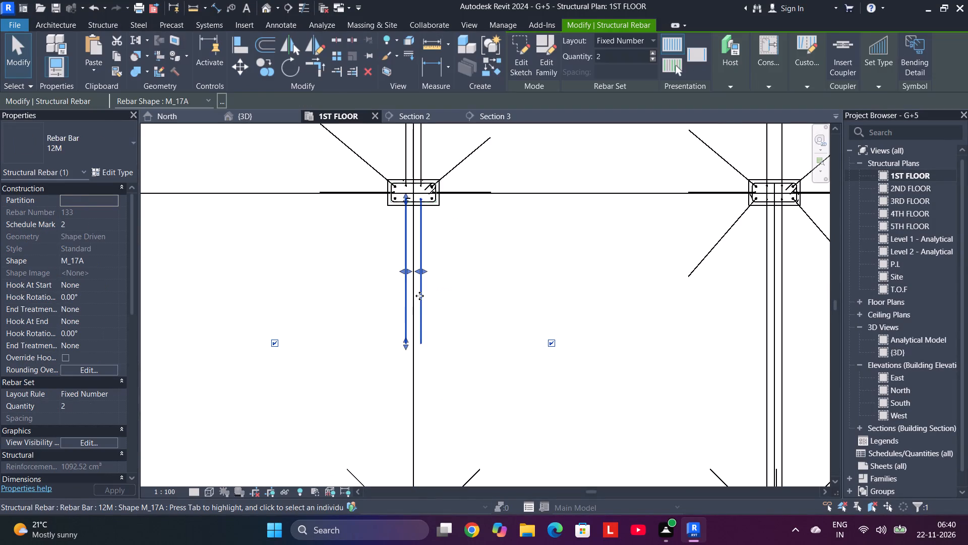
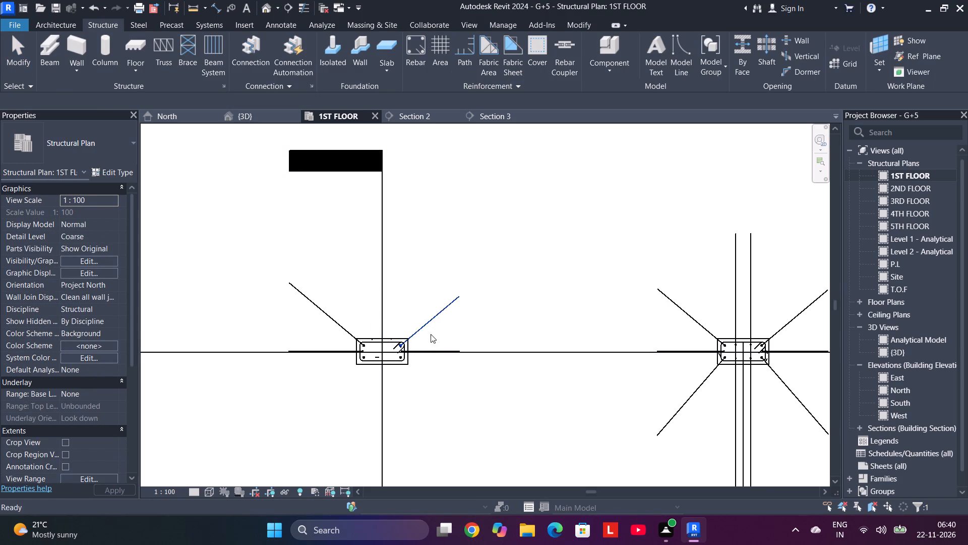
In the 1ST FLOOR plan, select the diagonal rebar extending north-west from the column that has no south-side diagonal legs.
drag(343, 303, 319, 325)
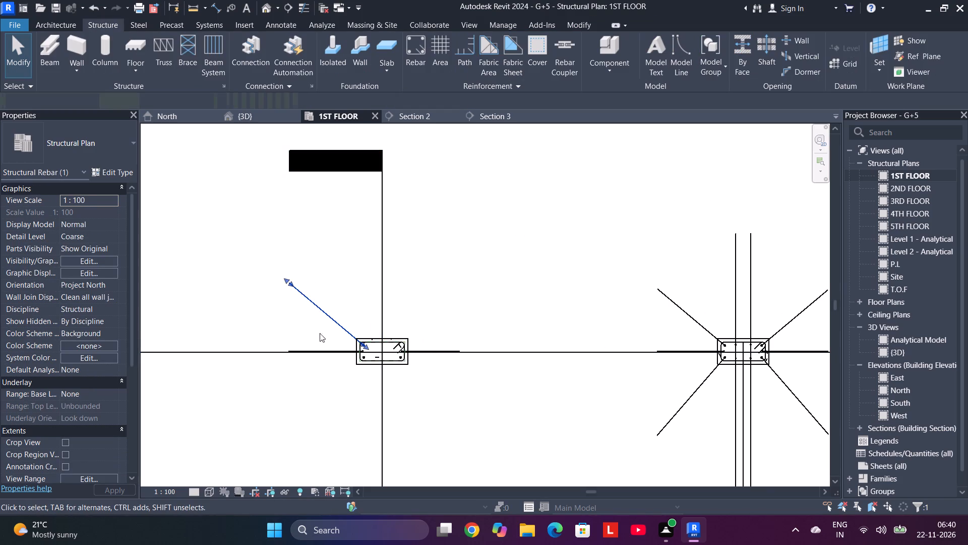
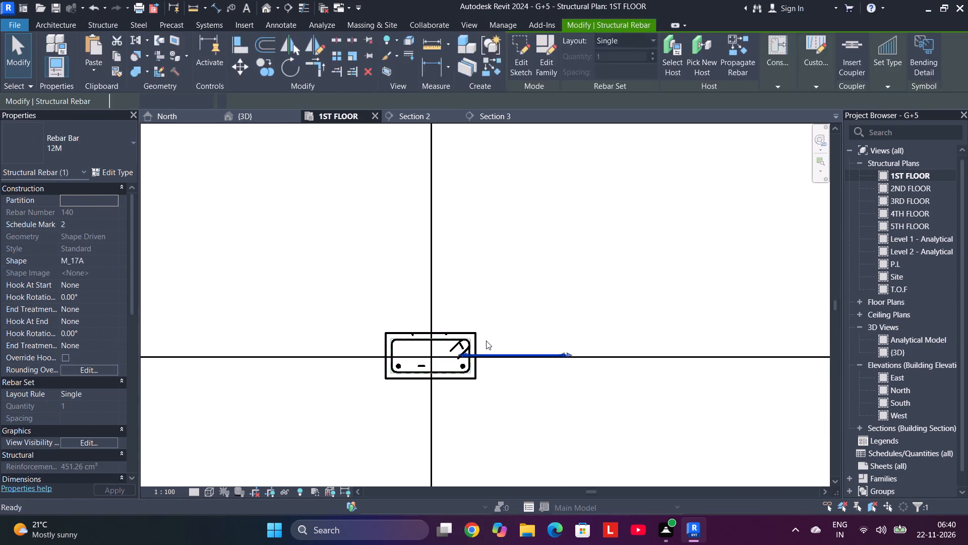
Delete the 20M vertical bar at the 500X250 column's south-east corner and select the matching bar at its south-west corner.
click(466, 367)
key(Delete)
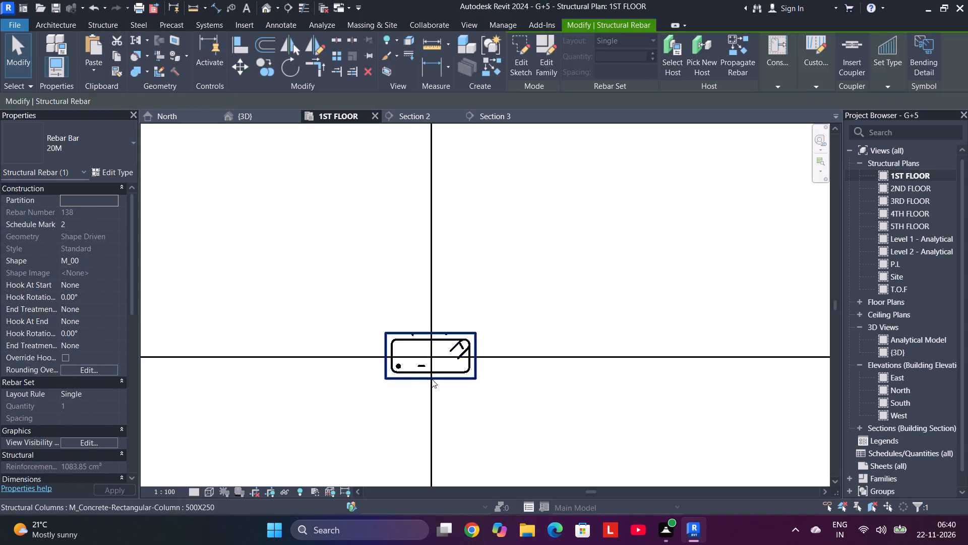
click(397, 364)
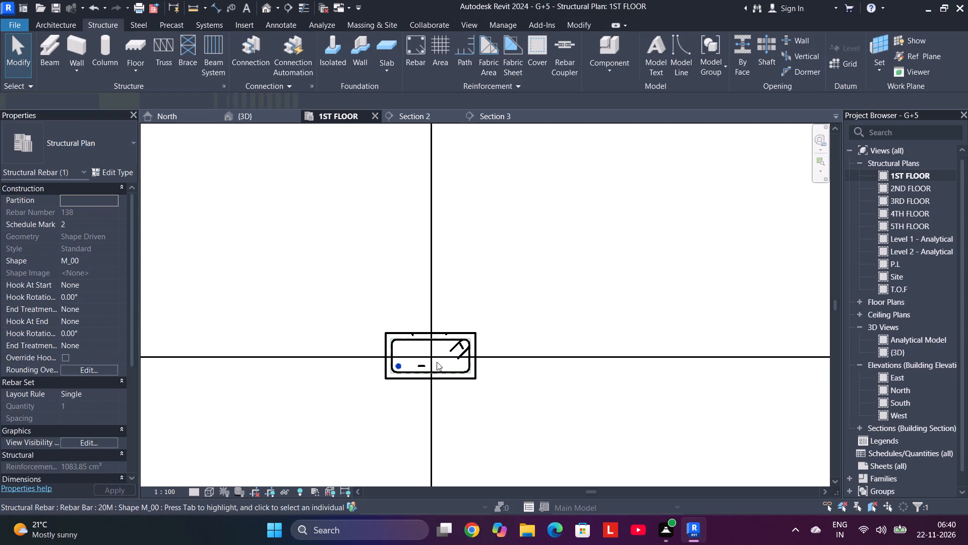
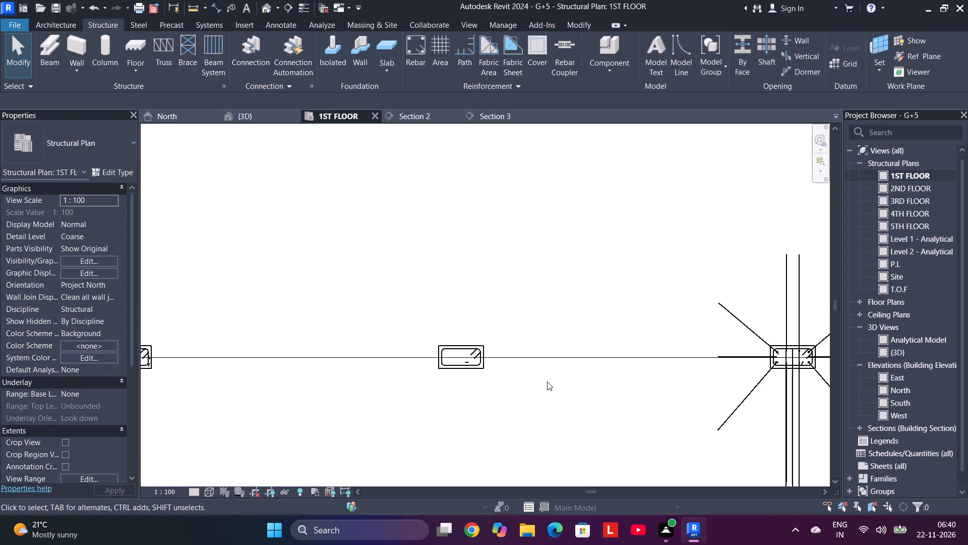
Delete the straight and diagonal rebar projecting north and south of the first uncleared column east of the cleared columns.
scroll(547, 381, down, 5)
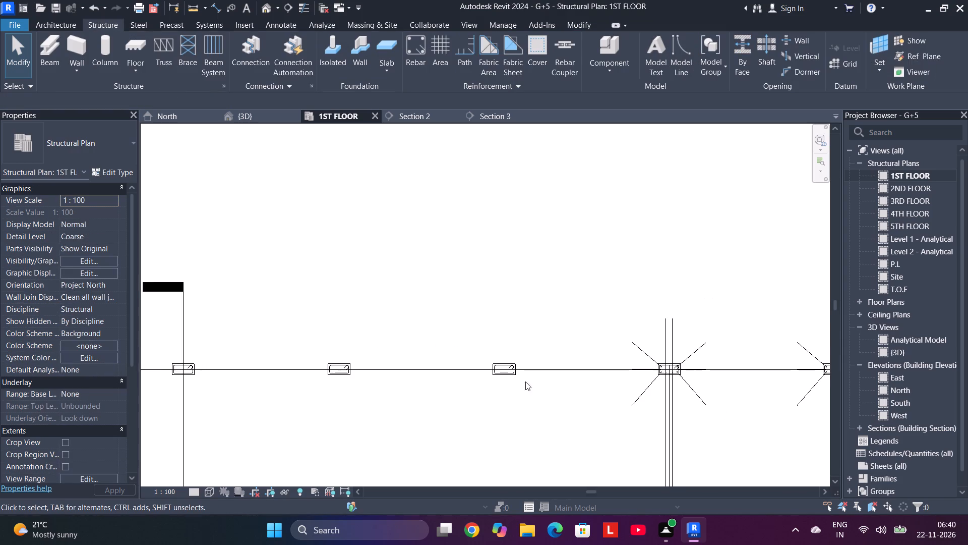
middle_drag(347, 376, 118, 365)
drag(489, 346, 458, 349)
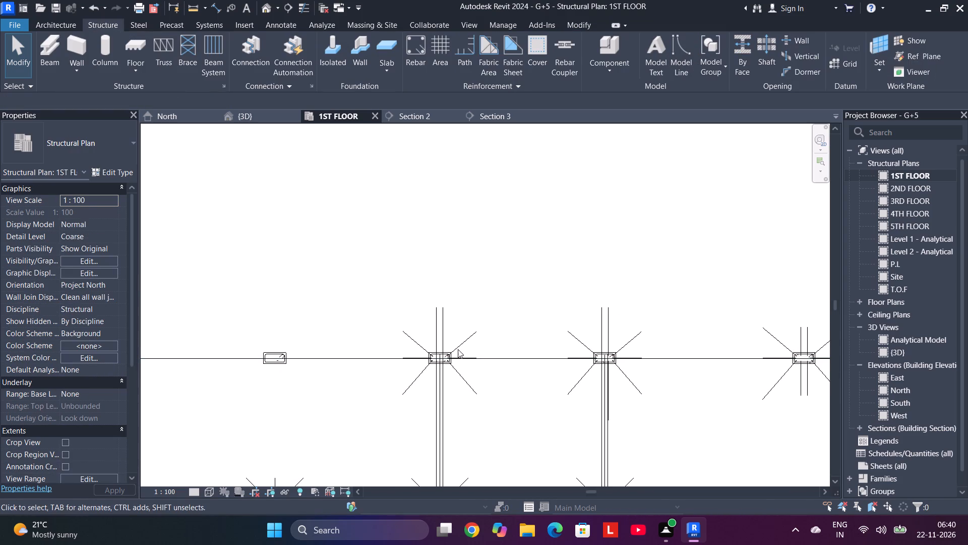
drag(458, 349, 330, 334)
key(Delete)
drag(504, 382, 359, 386)
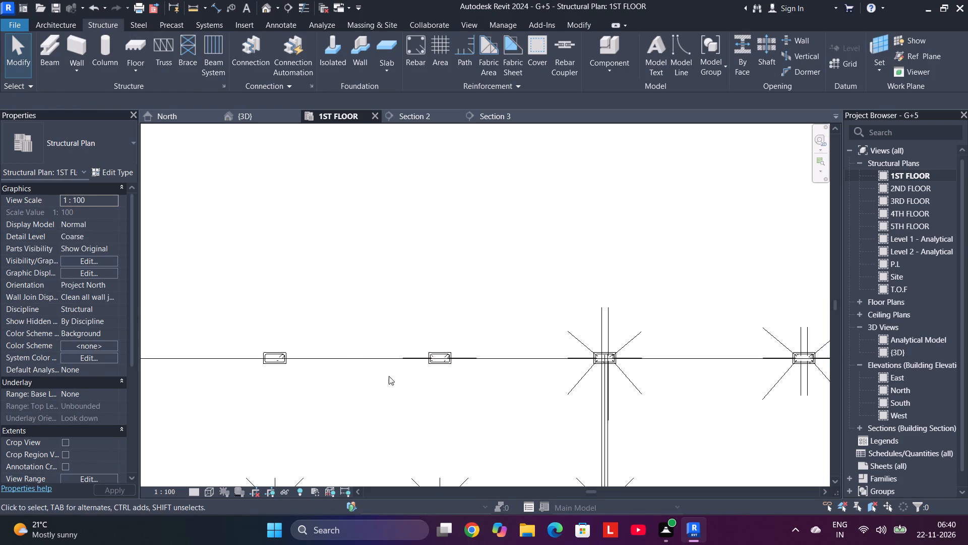
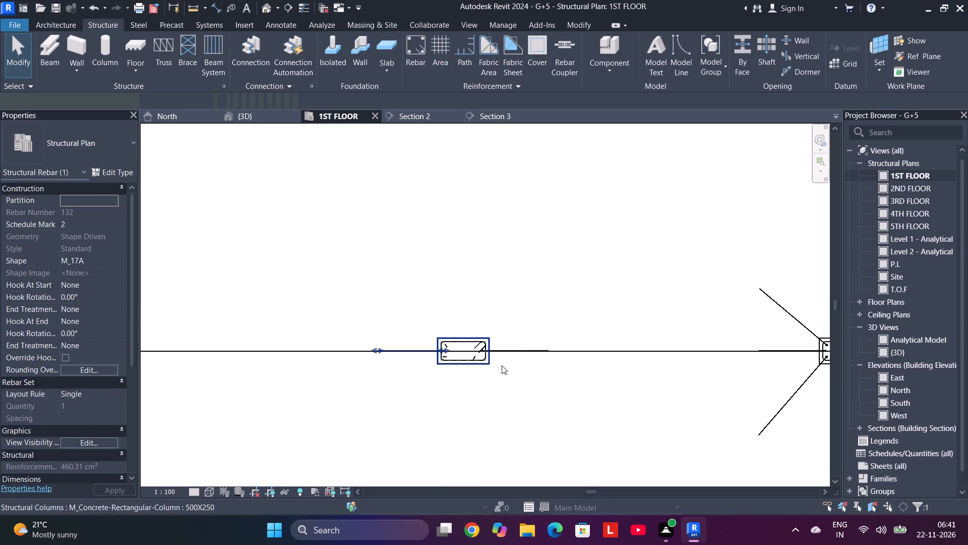
Select the straight rebar projecting east of the 500X250 concrete column for removal.
drag(452, 315, 571, 402)
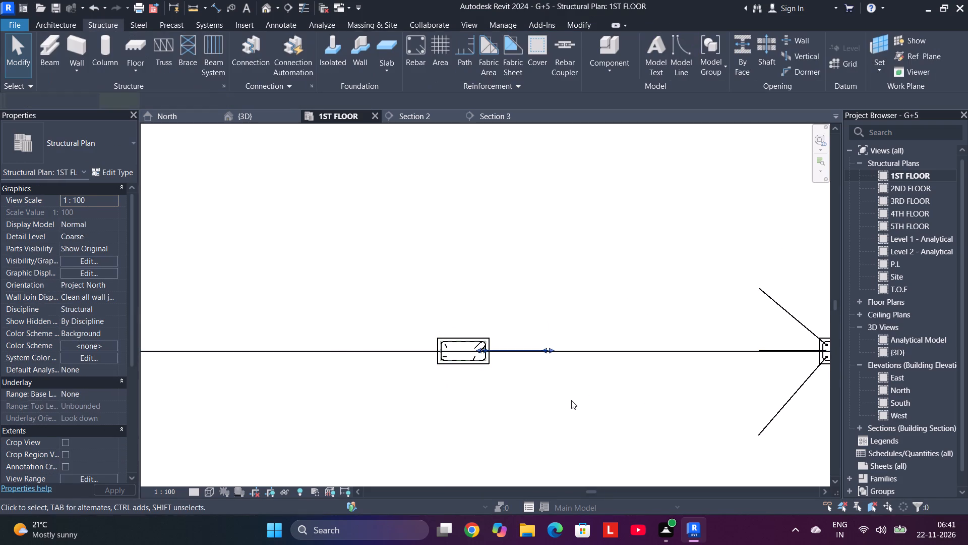
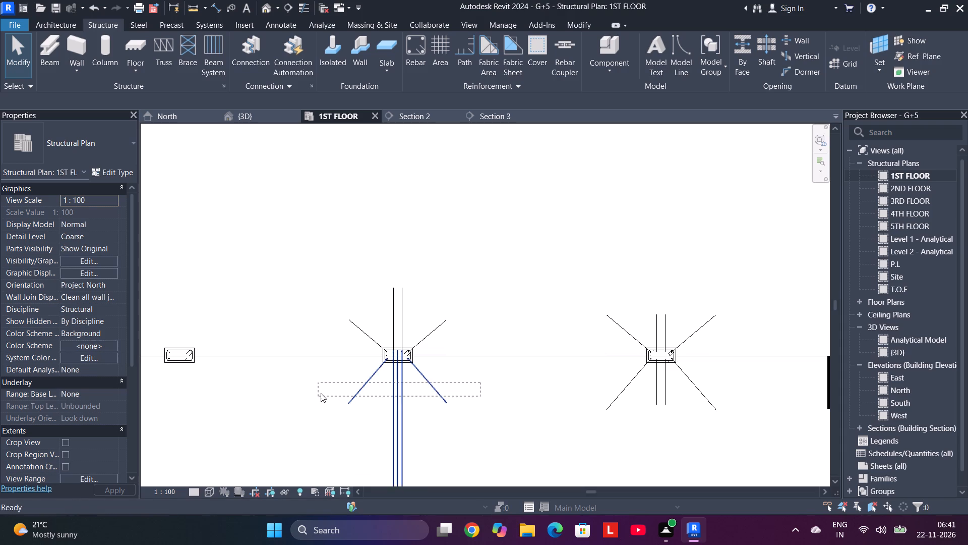
Select the two diagonal bars and the straight bars projecting north of the middle column on the 1ST FLOOR plan for removal.
drag(452, 342, 338, 337)
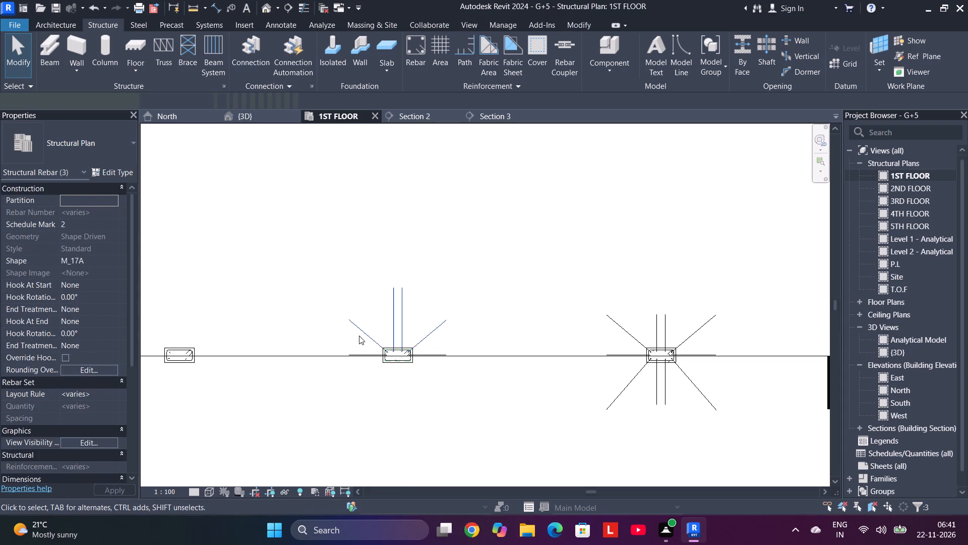
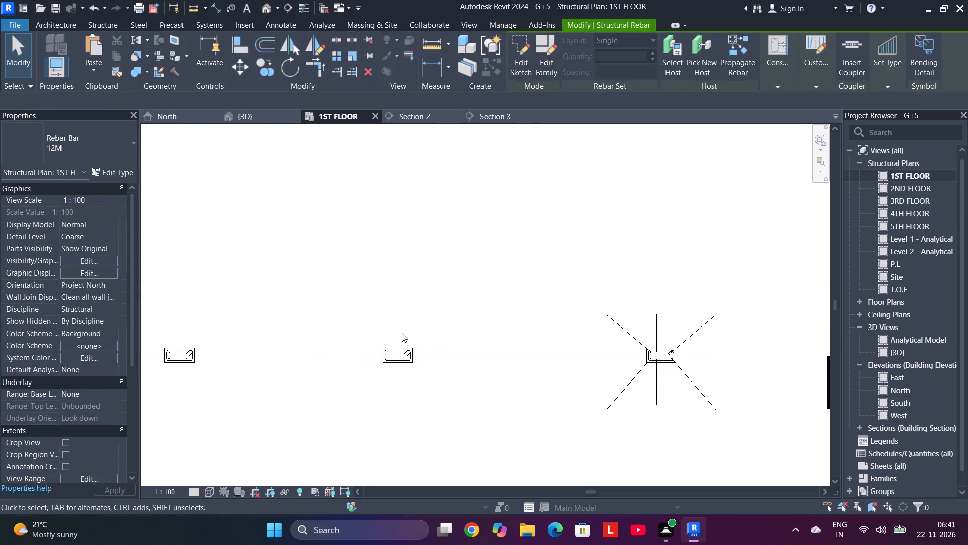
Select the remaining straight bar projecting east of the middle column on the 1ST FLOOR plan for removal.
drag(402, 333, 473, 398)
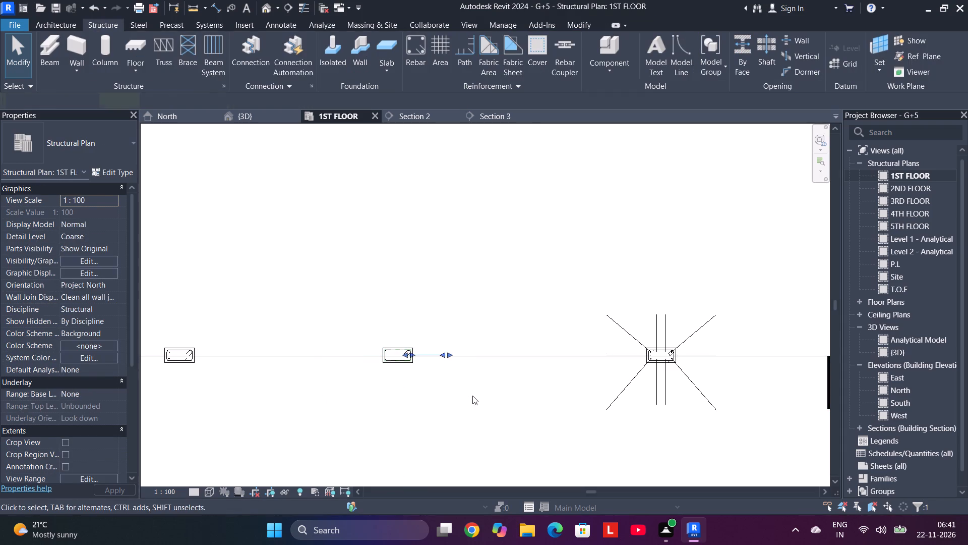
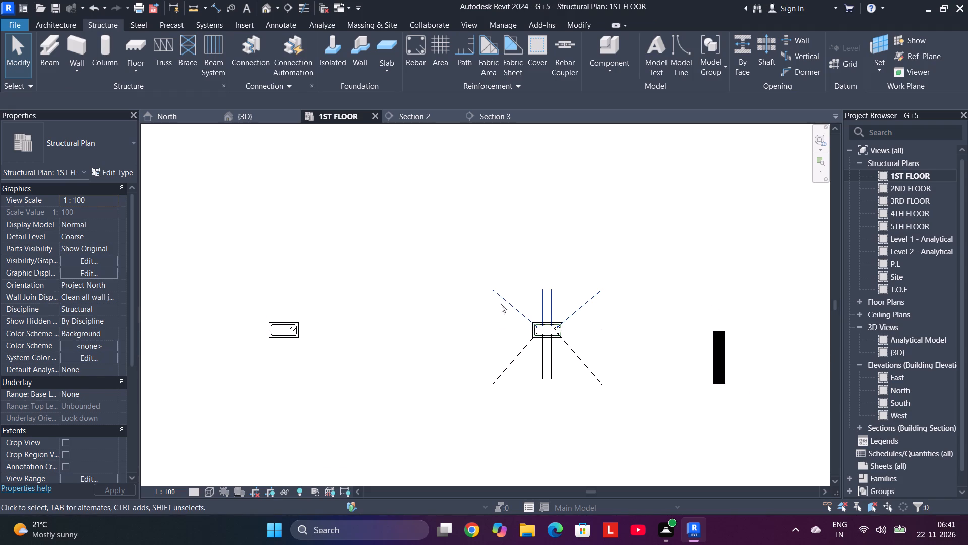
Delete the diagonal, north-south and west-projecting bars around the column nearest the solid black wall on the 1ST FLOOR plan.
drag(620, 368, 430, 356)
key(Delete)
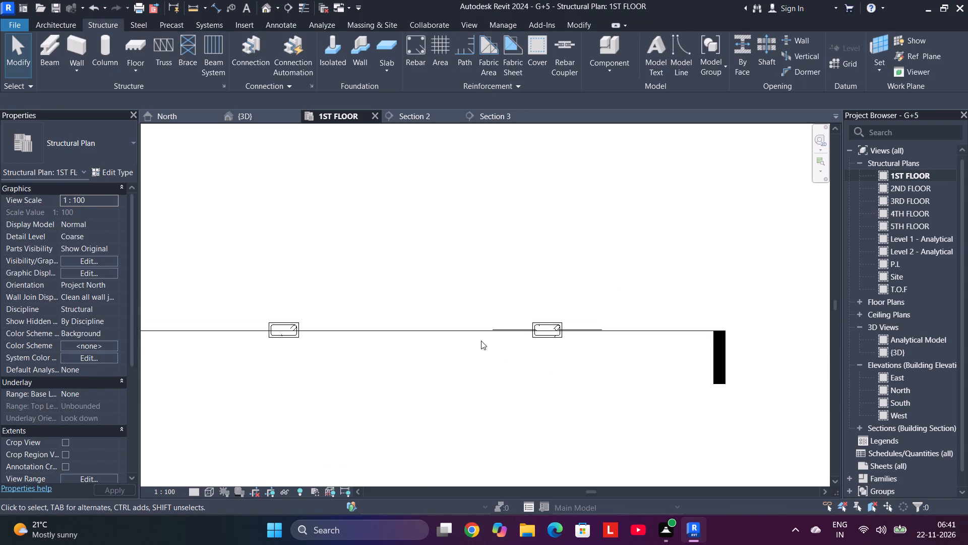
drag(473, 306, 548, 352)
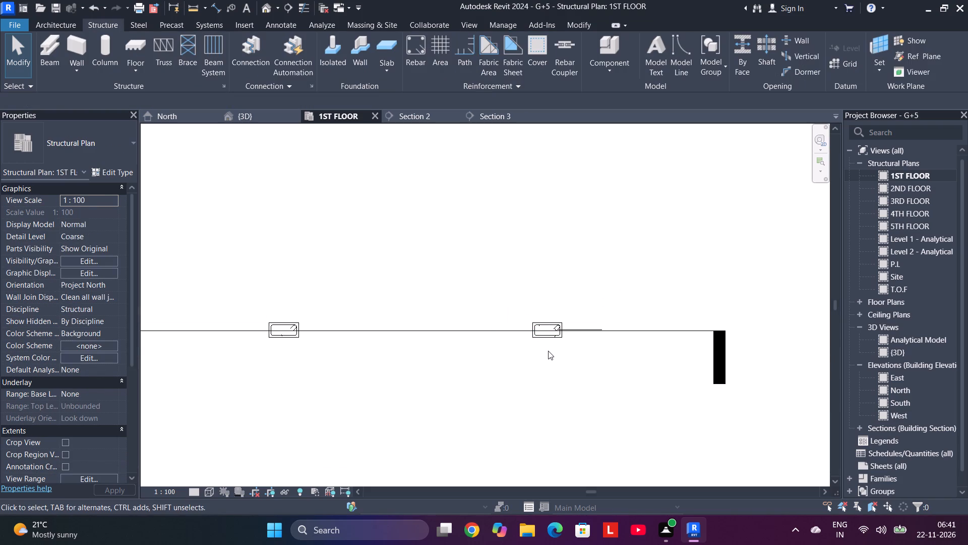
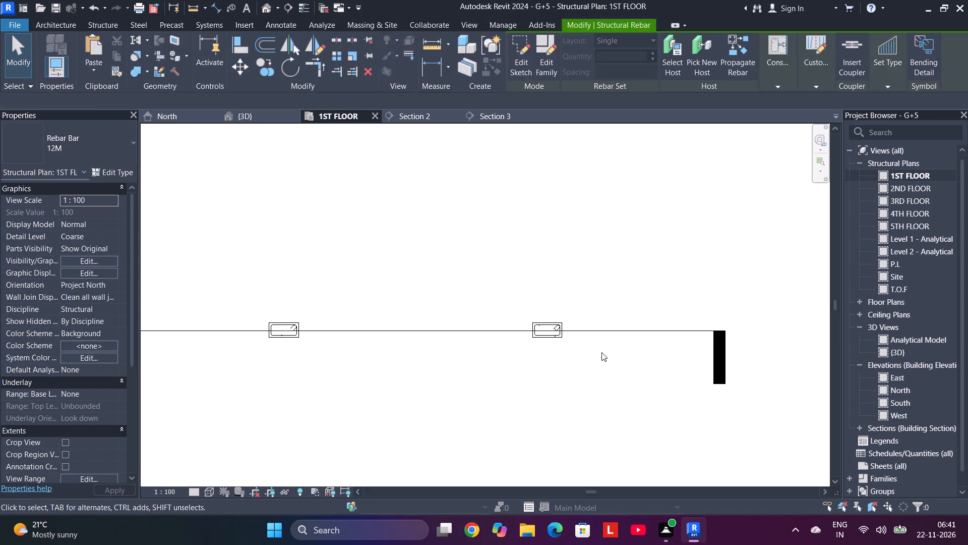
Select the vertical bars inside the 500X250 column beside the Section 2 head on the 1ST FLOOR plan and start copying them.
scroll(589, 351, down, 11)
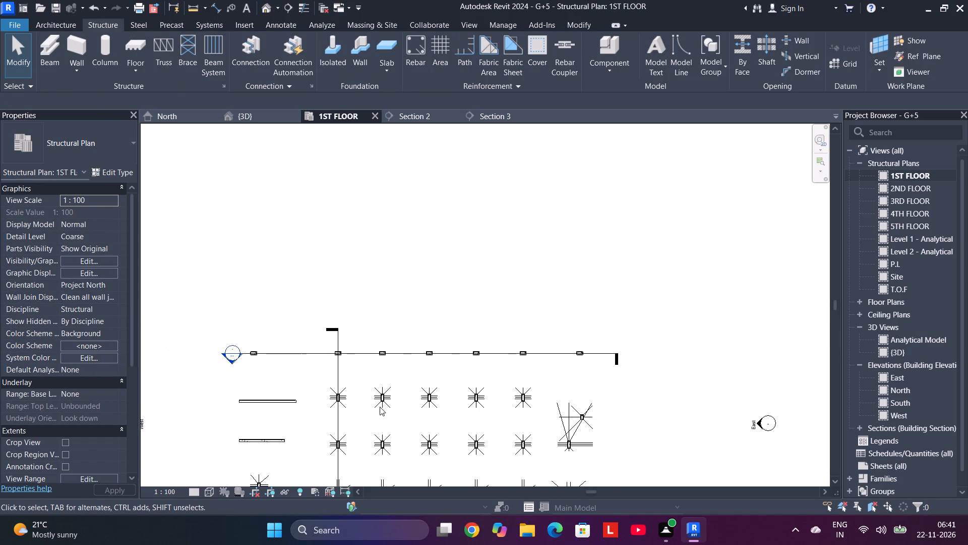
middle_drag(280, 318, 335, 275)
scroll(300, 332, up, 3)
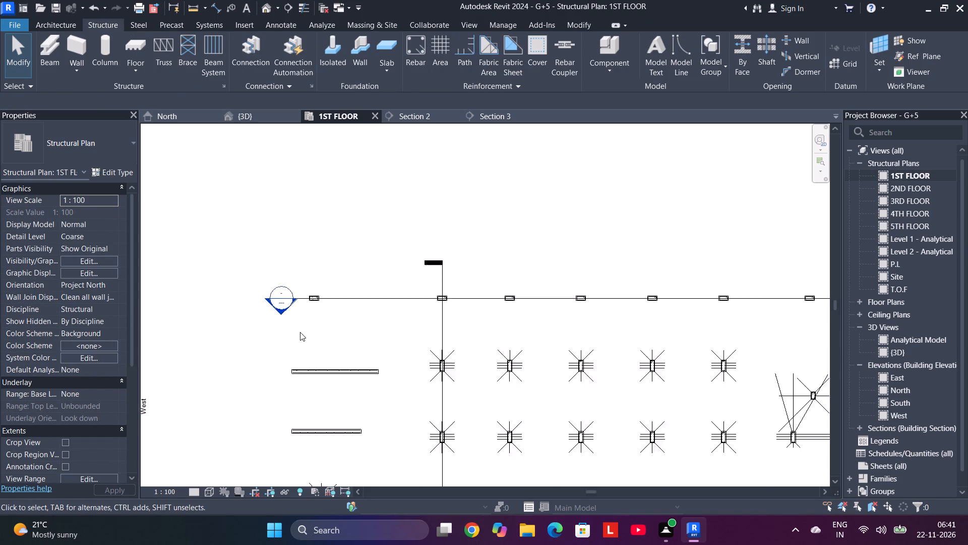
scroll(300, 332, up, 2)
scroll(329, 278, up, 9)
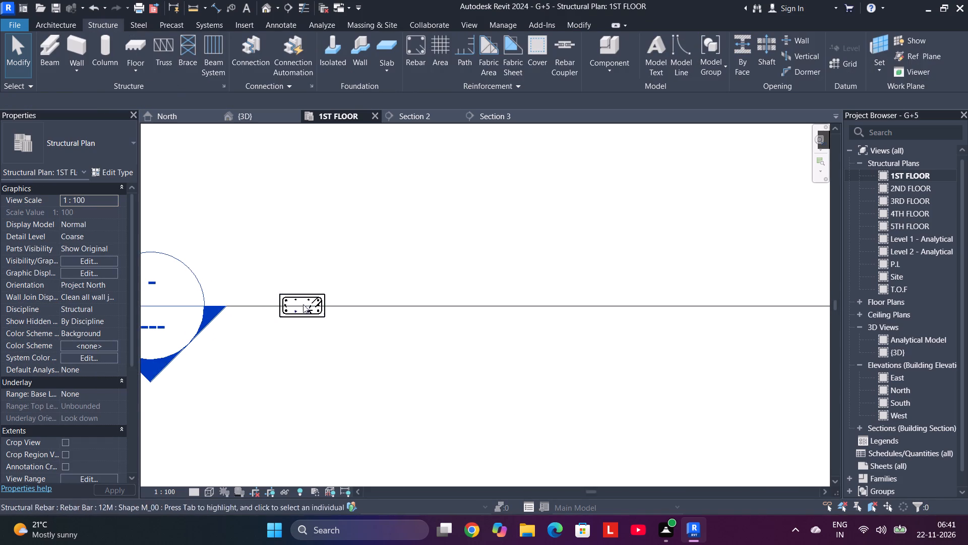
scroll(302, 301, up, 5)
click(269, 296)
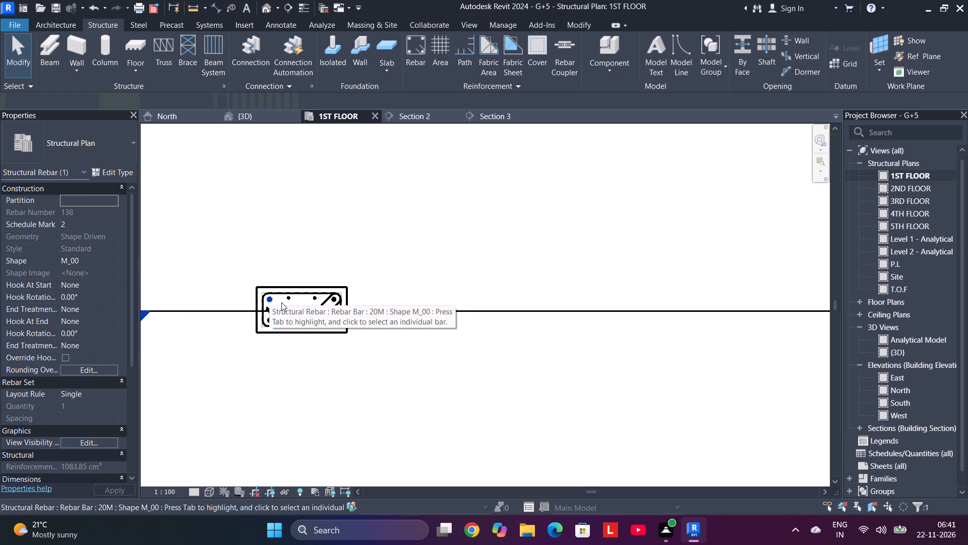
key(Escape)
key(Escape)
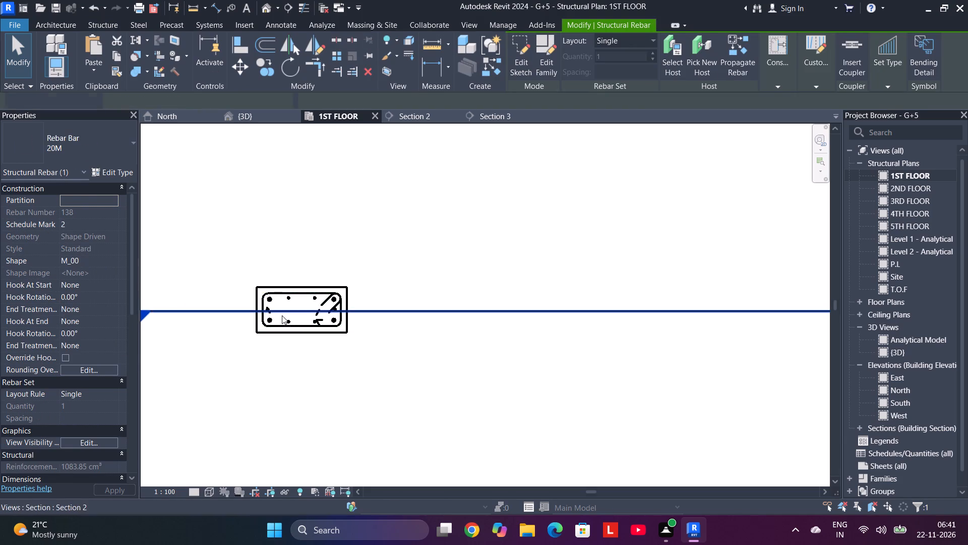
key(Escape)
scroll(258, 267, up, 5)
drag(258, 267, 279, 352)
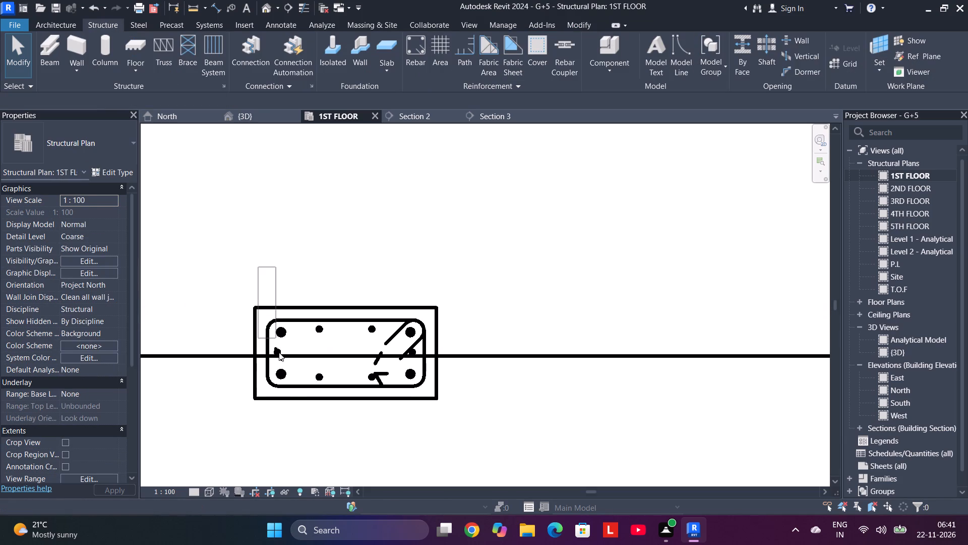
drag(279, 352, 425, 422)
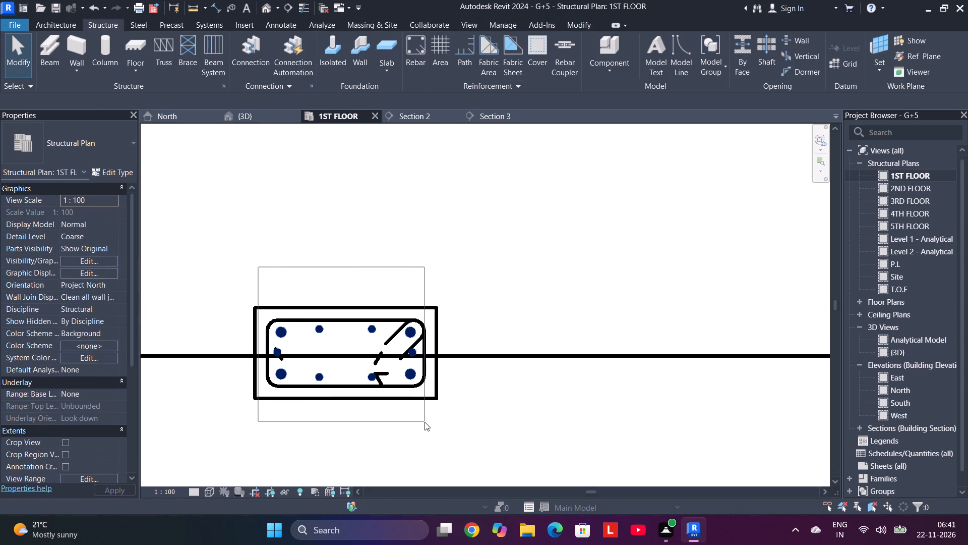
drag(425, 422, 418, 422)
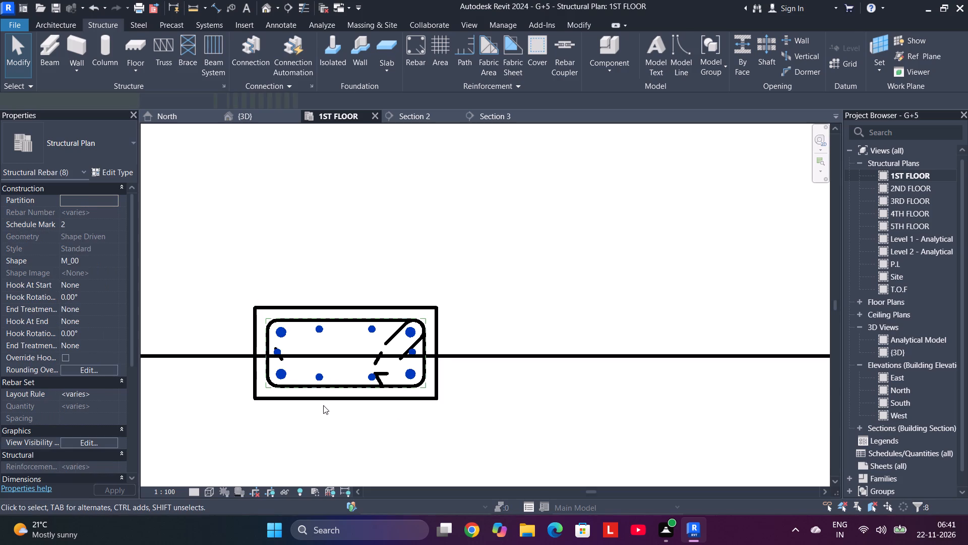
click(259, 61)
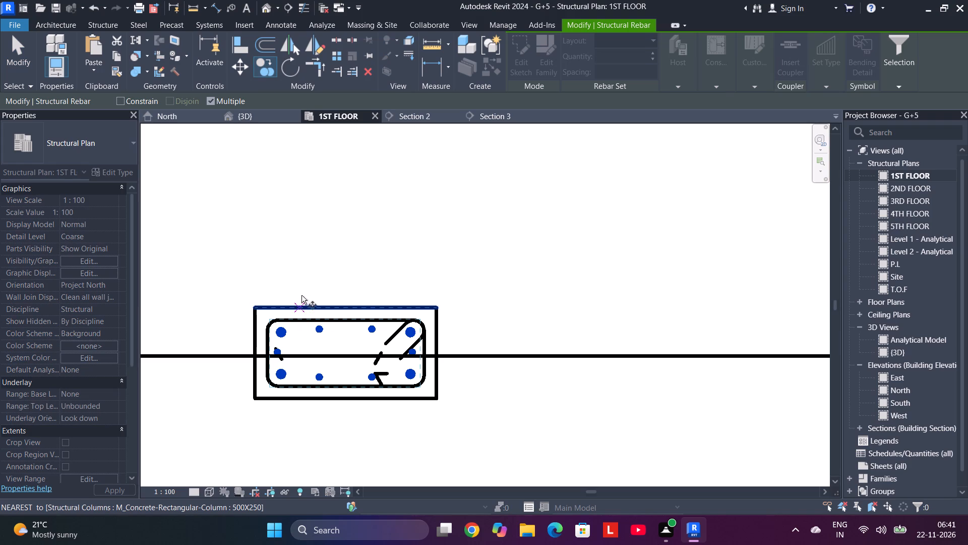
scroll(309, 268, down, 8)
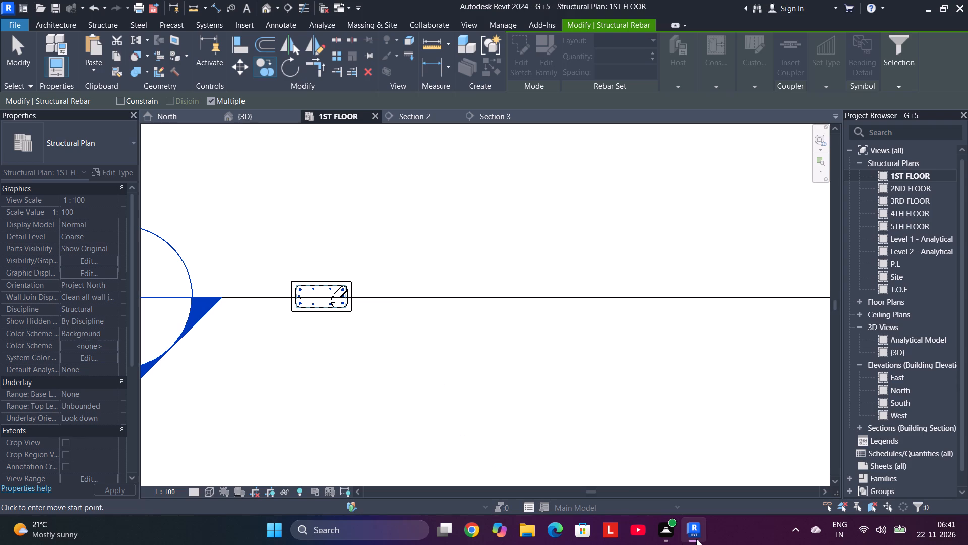
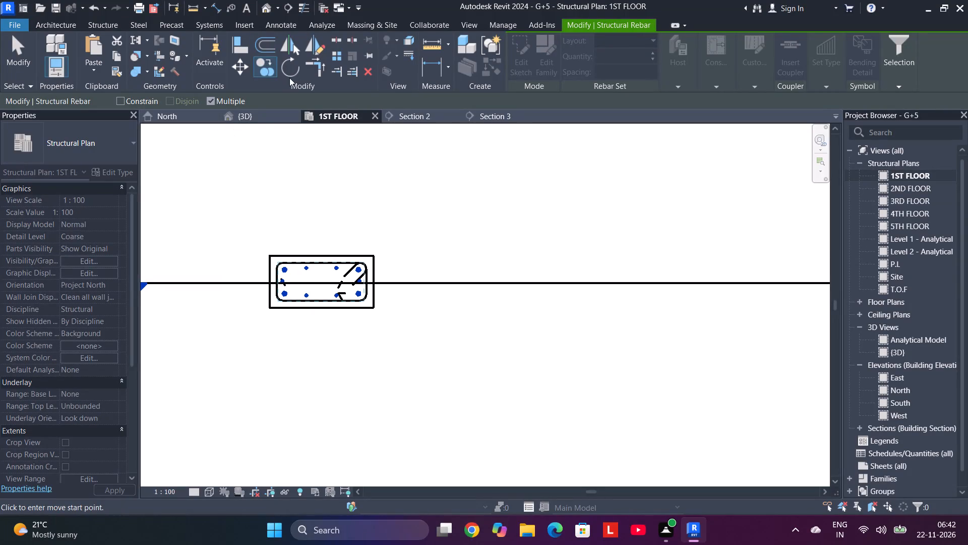
Copy the selected vertical bars, using the corner 20M bar as base point, into the 500X250 column at the Section 3 line.
scroll(283, 269, up, 5)
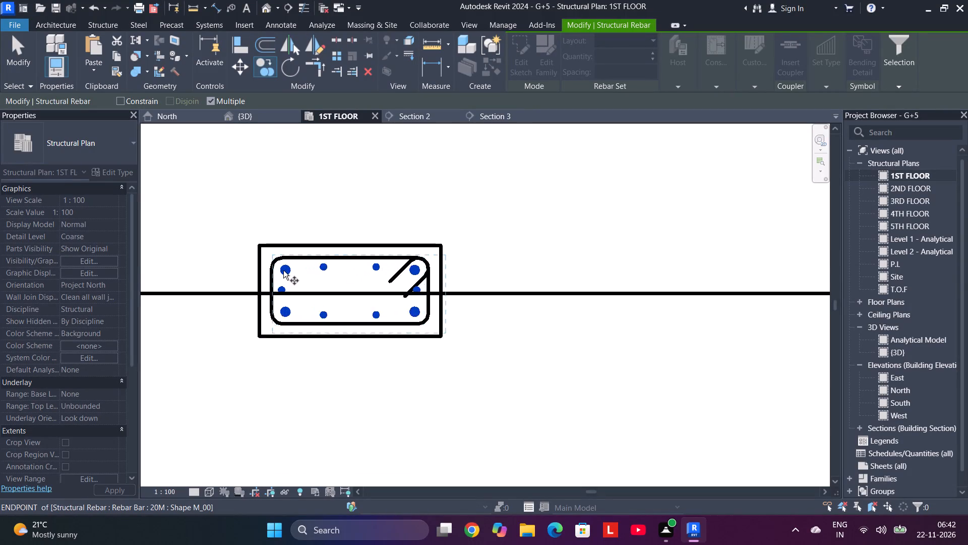
click(286, 269)
scroll(499, 281, down, 4)
middle_drag(550, 281, 277, 271)
scroll(277, 271, down, 1)
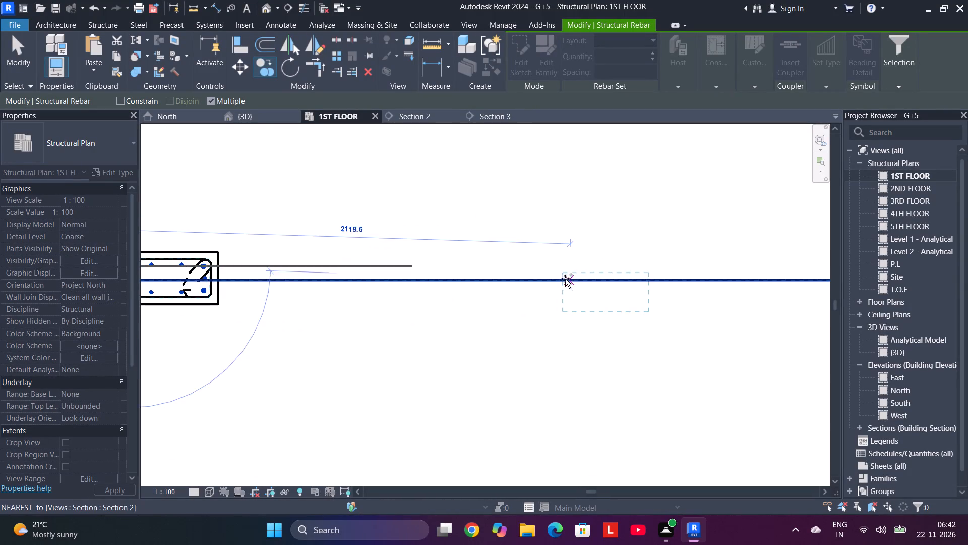
middle_drag(567, 279, 96, 274)
middle_drag(455, 271, 143, 252)
scroll(200, 249, down, 5)
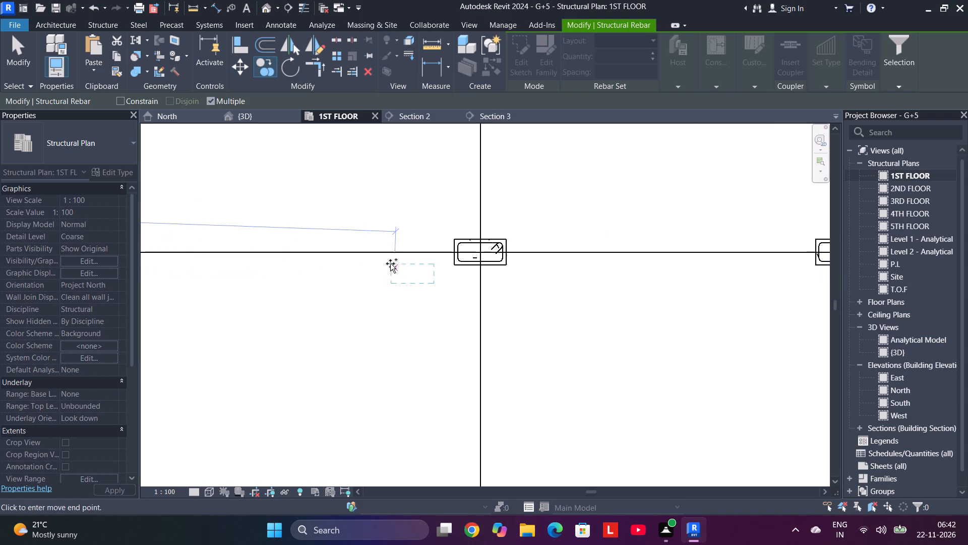
middle_drag(390, 263, 177, 263)
scroll(250, 247, up, 9)
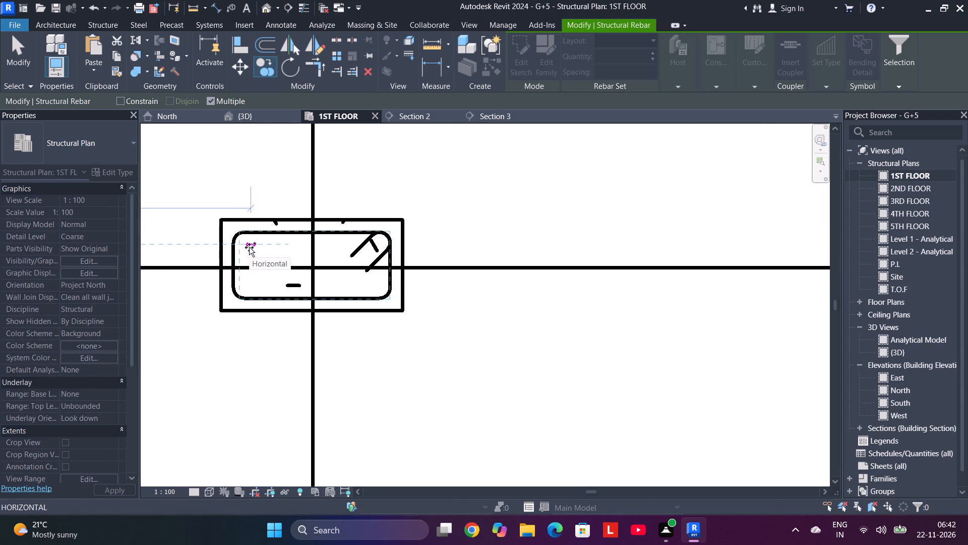
click(242, 247)
Place further copies of the vertical bars in the next two columns along the Section 2 line, past the Section 3 line.
scroll(248, 249, down, 9)
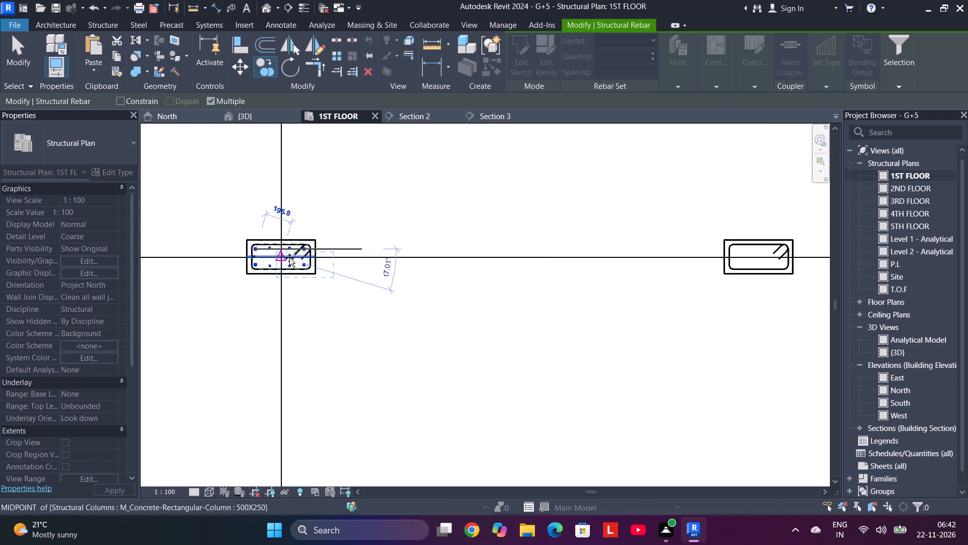
middle_drag(421, 264, 173, 271)
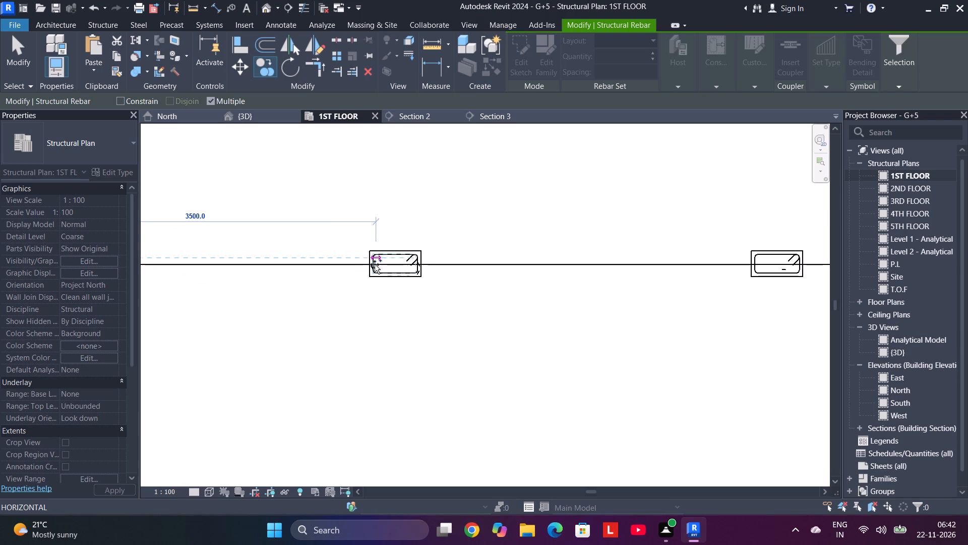
scroll(375, 264, up, 8)
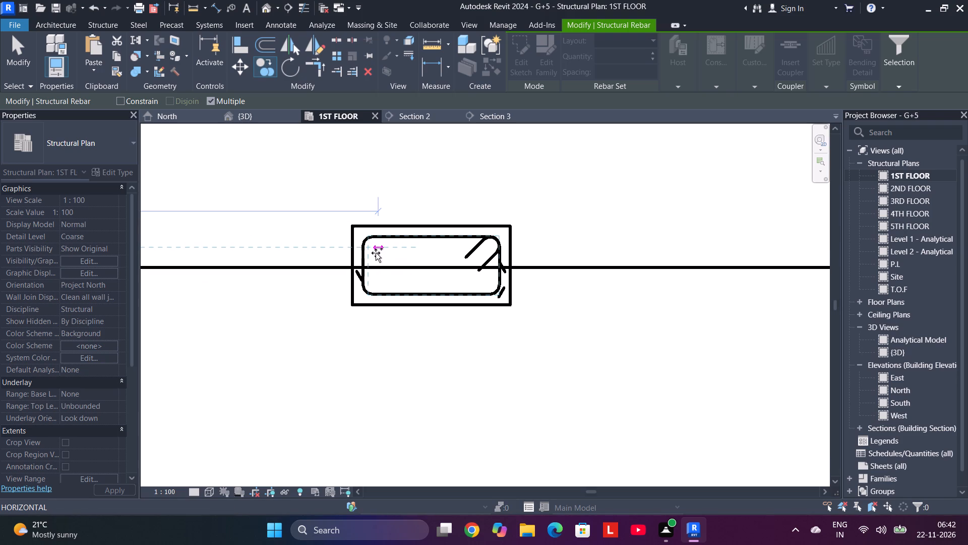
click(373, 251)
scroll(402, 257, down, 7)
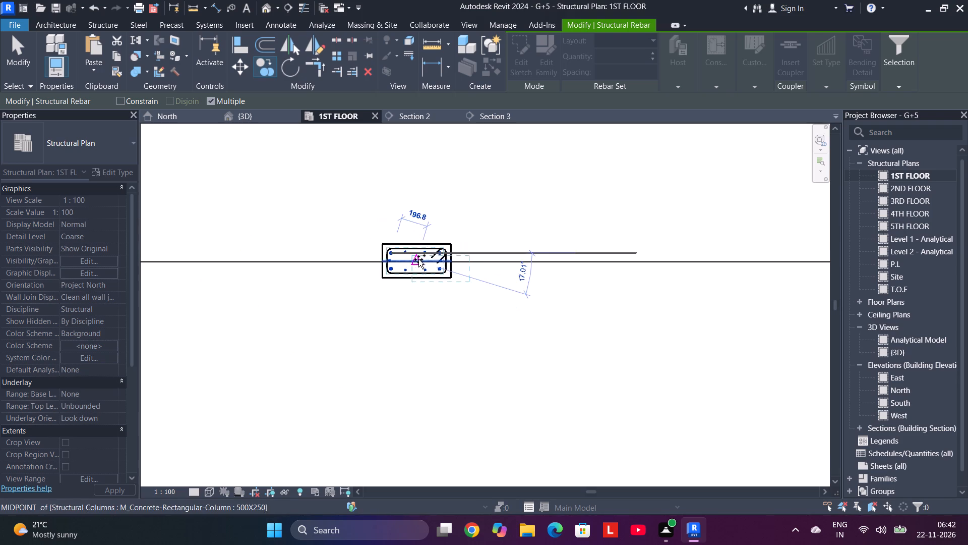
middle_drag(418, 259, 238, 261)
middle_drag(237, 261, 84, 254)
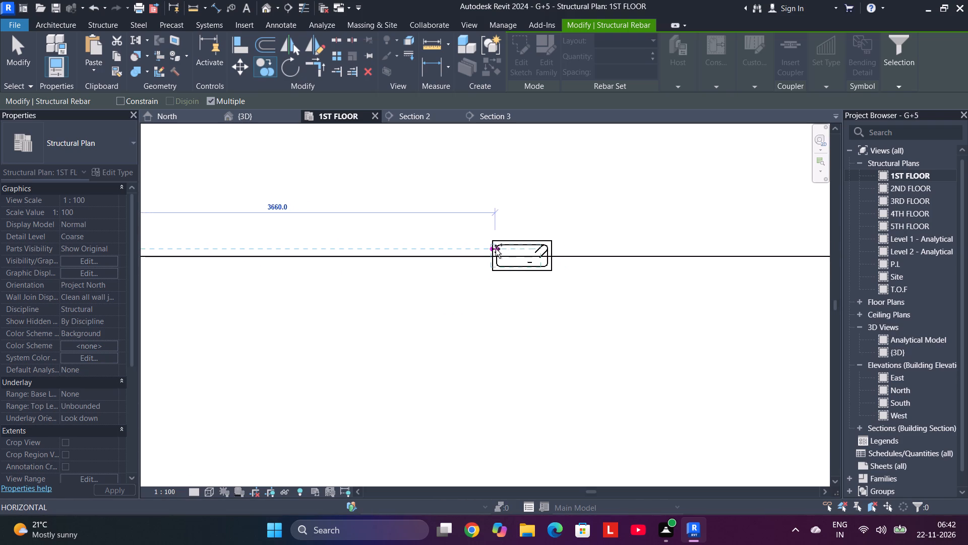
scroll(496, 249, up, 9)
click(498, 249)
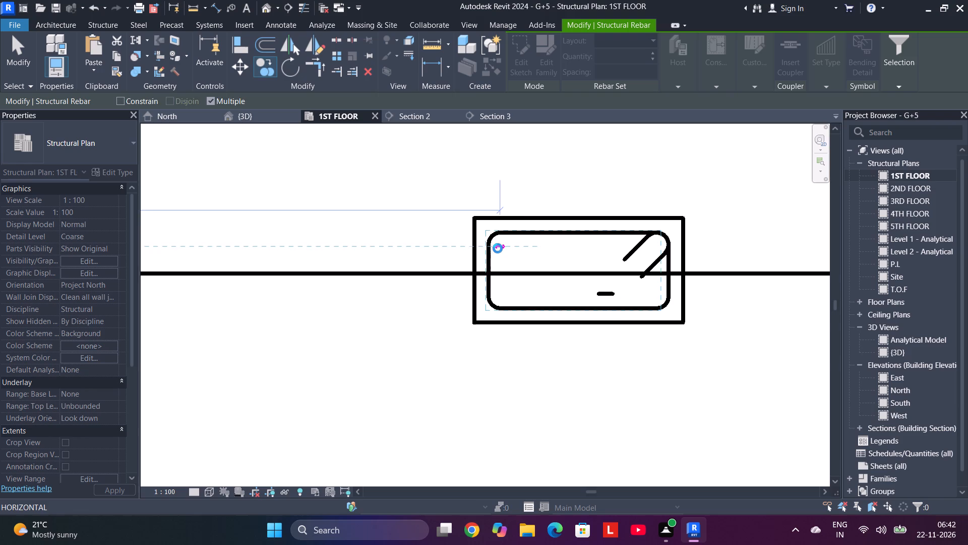
Place copies of the vertical bars inside the fourth and fifth columns along the Section 2 line, counting from the Section 3 line.
scroll(498, 248, down, 9)
middle_drag(503, 247, 5, 266)
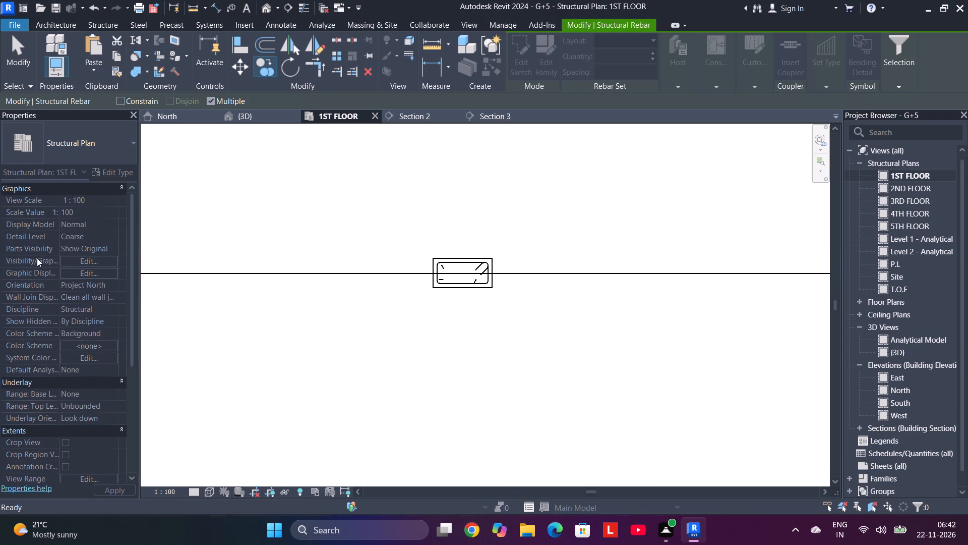
scroll(440, 266, up, 9)
click(440, 266)
scroll(448, 267, down, 10)
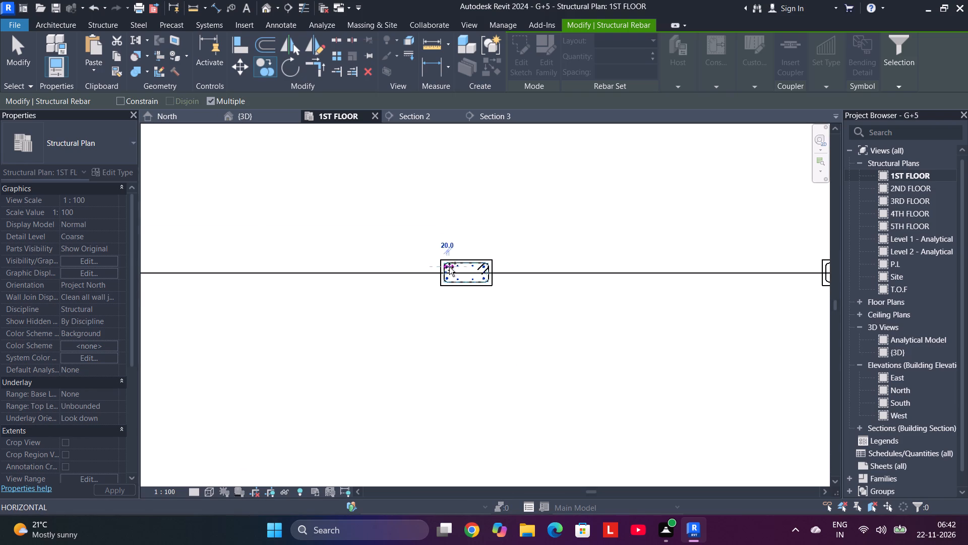
middle_drag(485, 270, 171, 280)
scroll(447, 278, down, 1)
middle_click(171, 280)
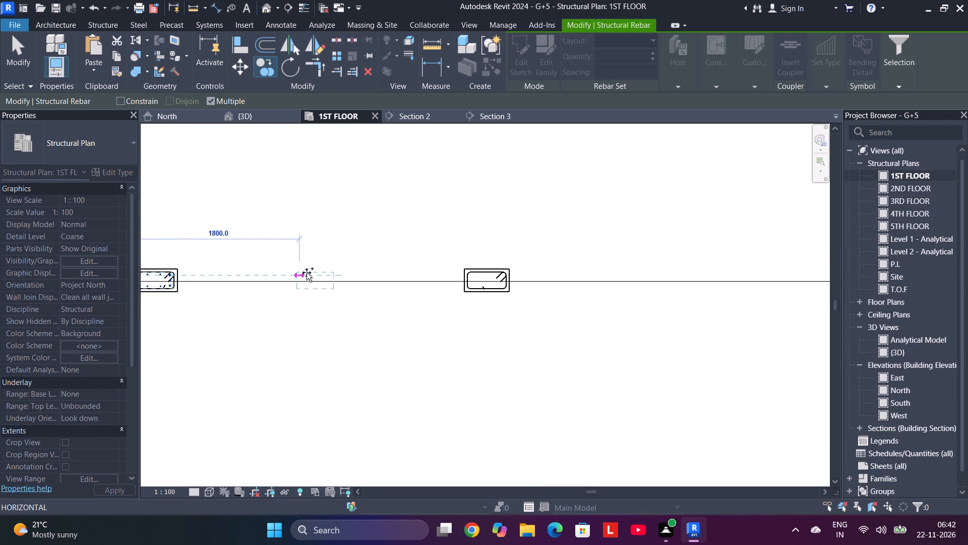
middle_drag(233, 271, 385, 268)
scroll(322, 279, up, 5)
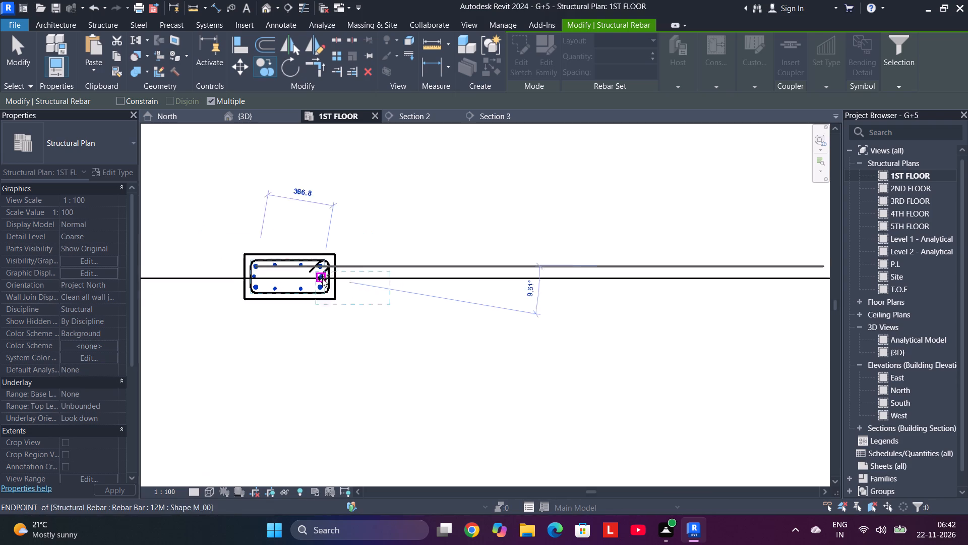
scroll(322, 279, up, 5)
scroll(358, 277, down, 9)
middle_drag(488, 265, 343, 281)
middle_drag(362, 281, 243, 276)
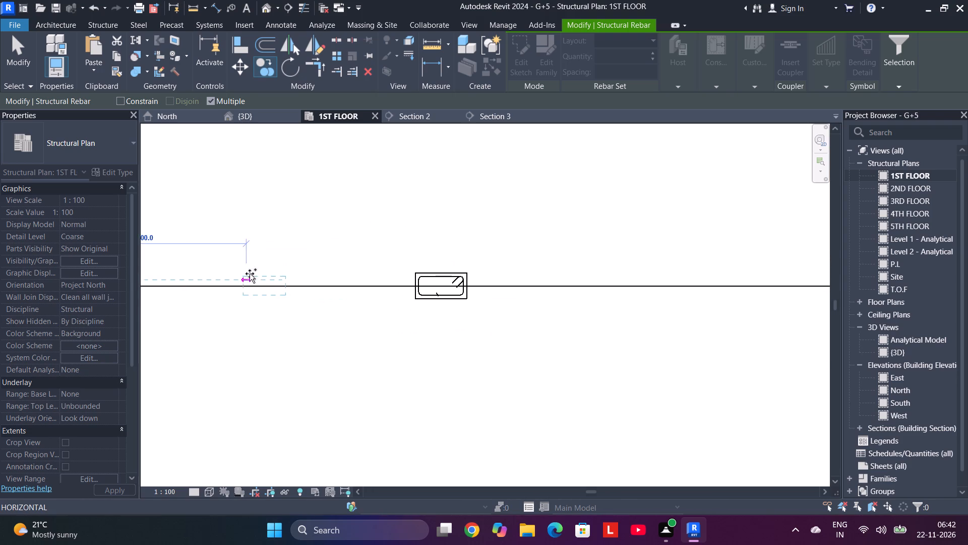
scroll(420, 279, up, 6)
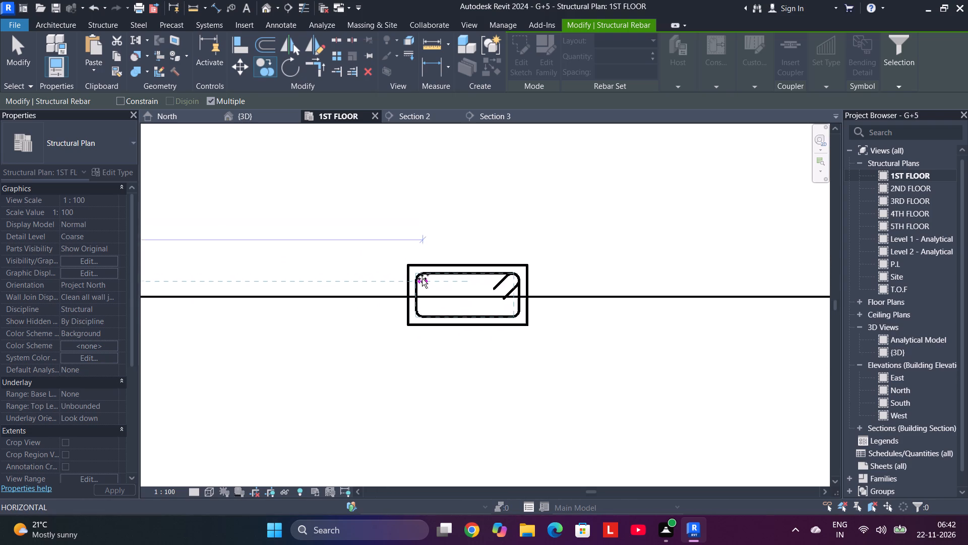
scroll(422, 279, up, 2)
click(422, 279)
Place the last copy of the vertical bars in the end column of the Section 2 row and finish copying.
scroll(424, 278, up, 1)
scroll(425, 278, down, 11)
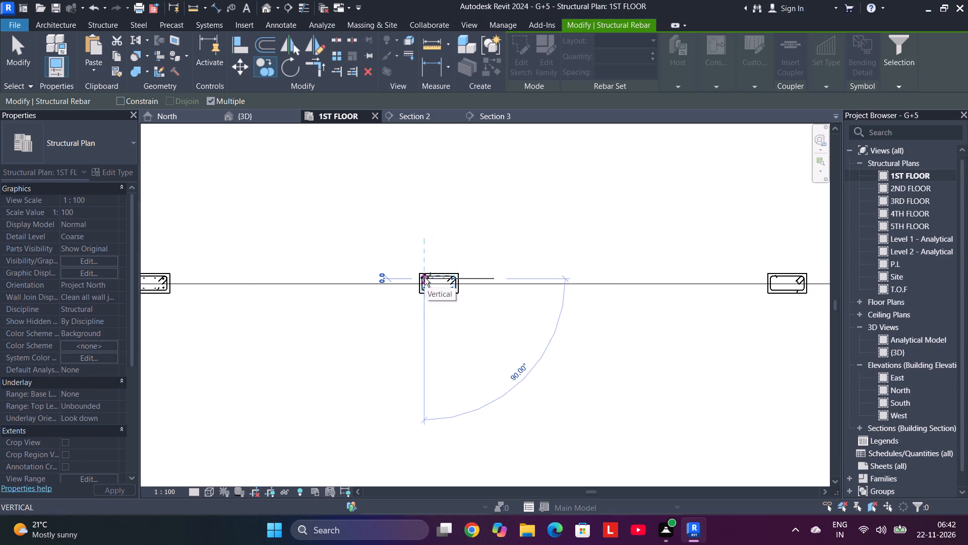
middle_drag(425, 278, 198, 277)
scroll(198, 275, down, 5)
scroll(376, 276, up, 5)
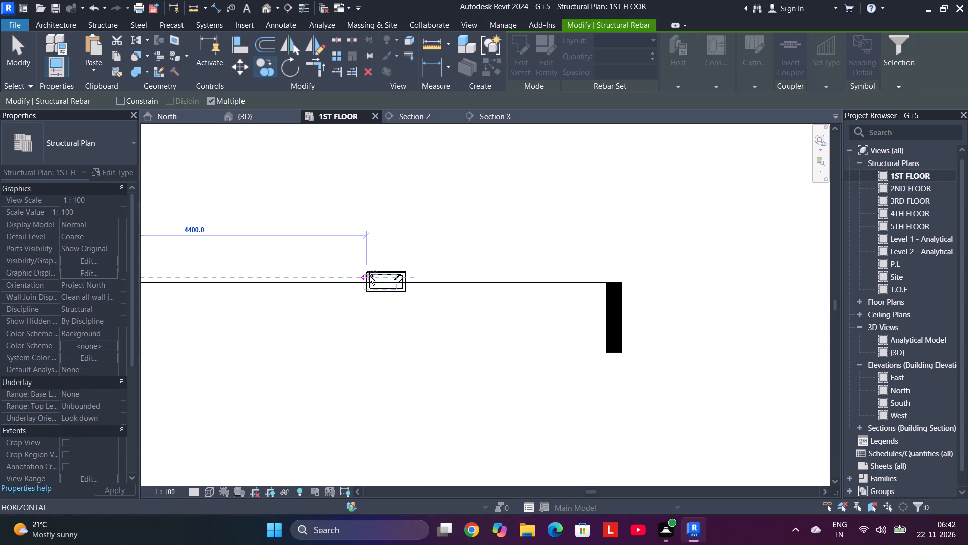
scroll(369, 276, up, 11)
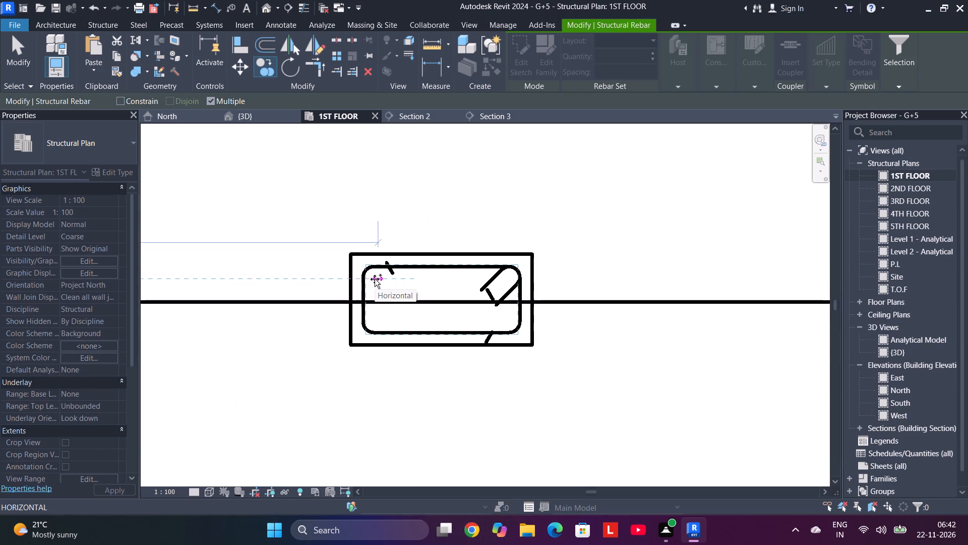
click(378, 278)
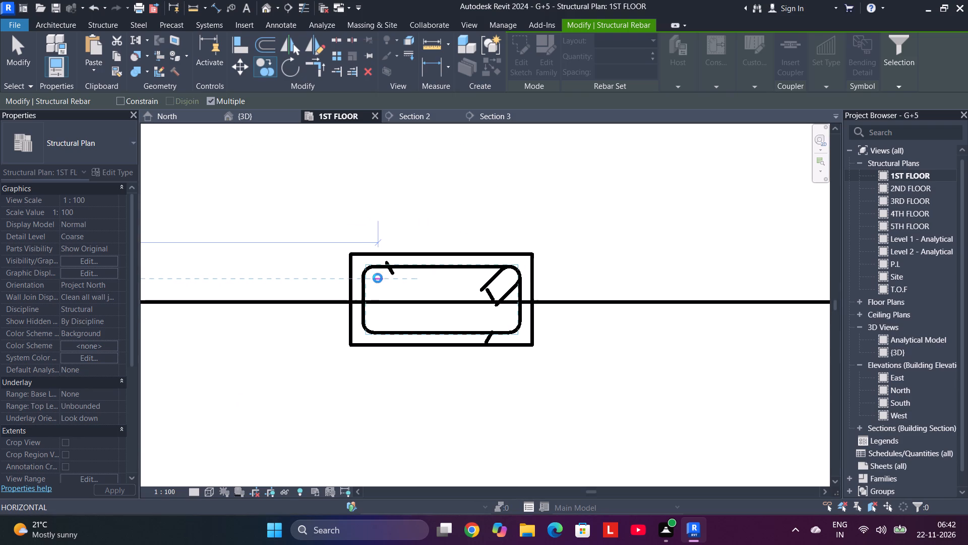
scroll(378, 278, down, 10)
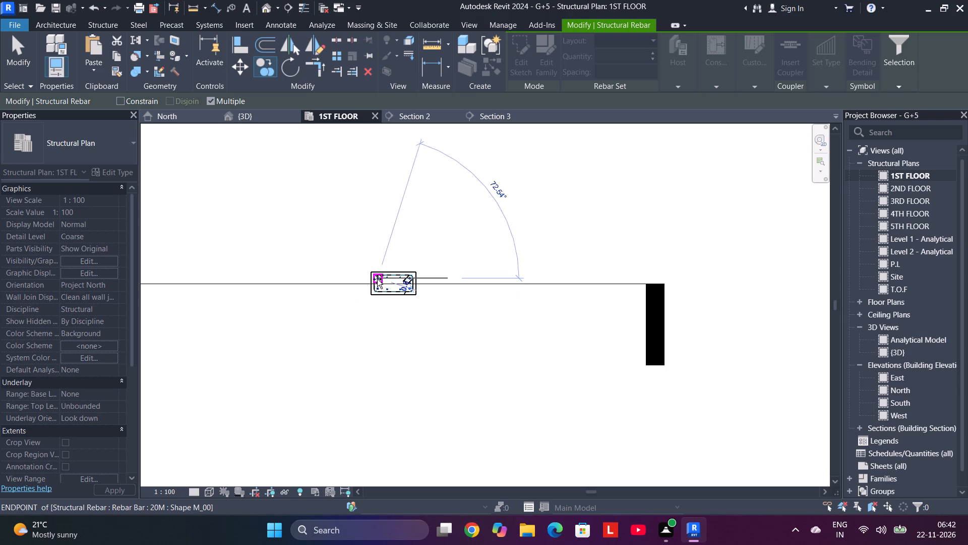
key(Escape)
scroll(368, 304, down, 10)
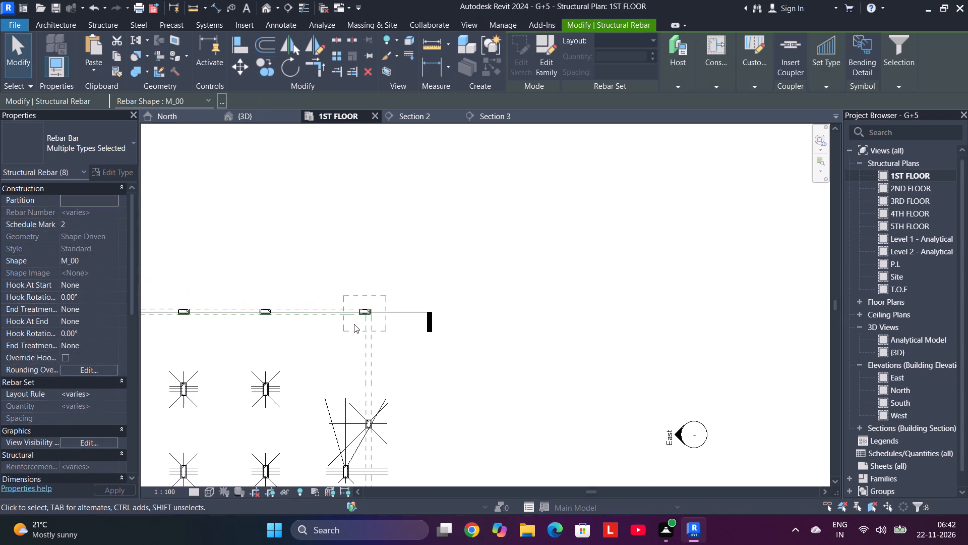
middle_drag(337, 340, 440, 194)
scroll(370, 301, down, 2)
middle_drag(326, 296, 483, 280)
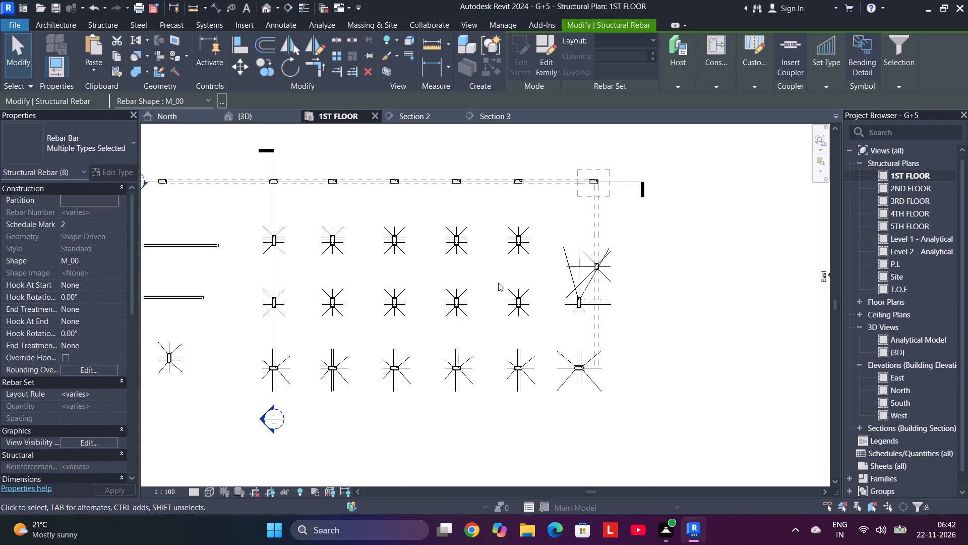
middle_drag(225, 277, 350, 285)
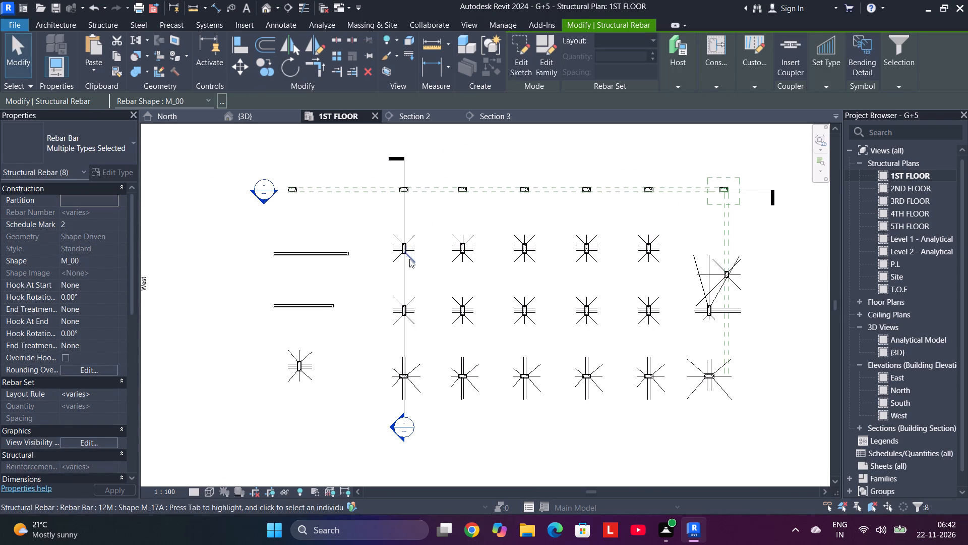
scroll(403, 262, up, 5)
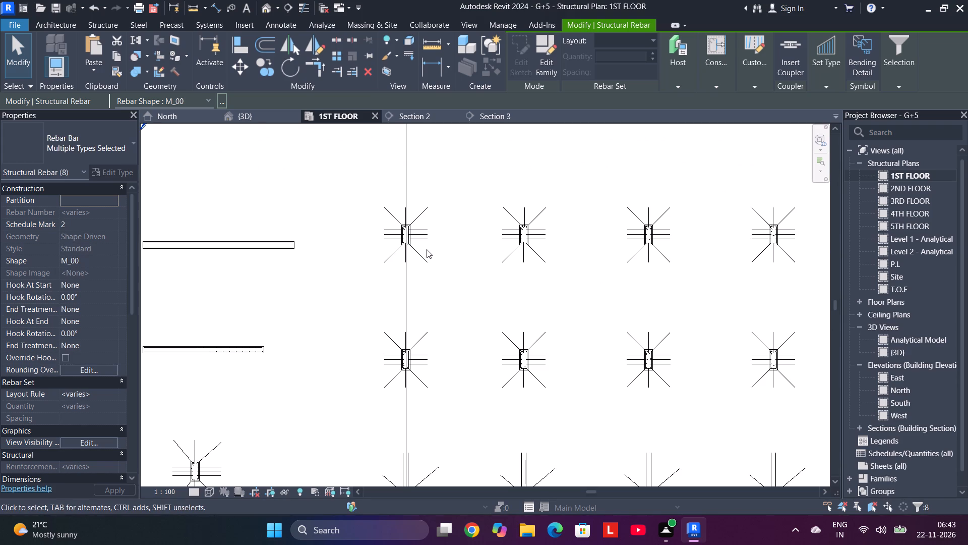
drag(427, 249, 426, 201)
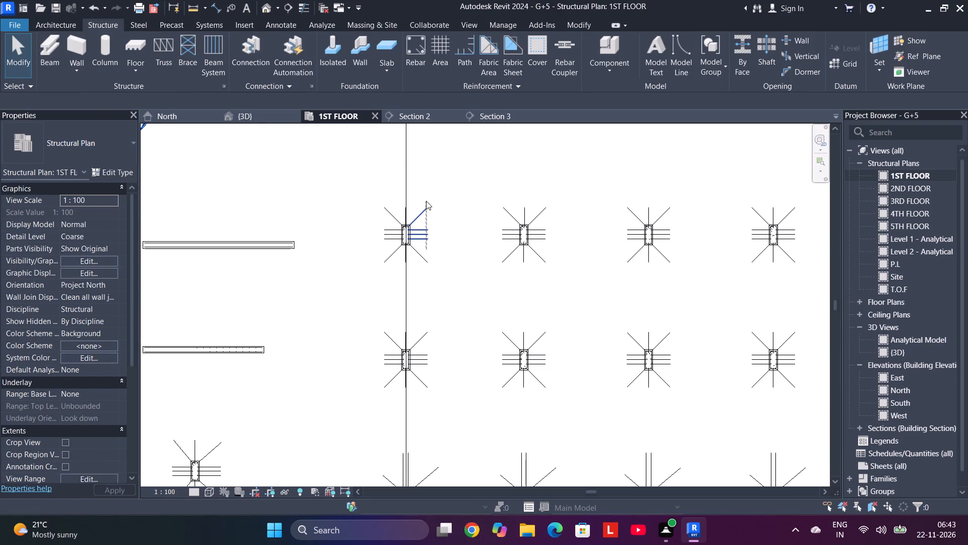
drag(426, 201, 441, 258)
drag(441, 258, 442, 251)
Move the Section 2 line down from the top column row so it cuts through the second row of columns.
scroll(420, 252, down, 3)
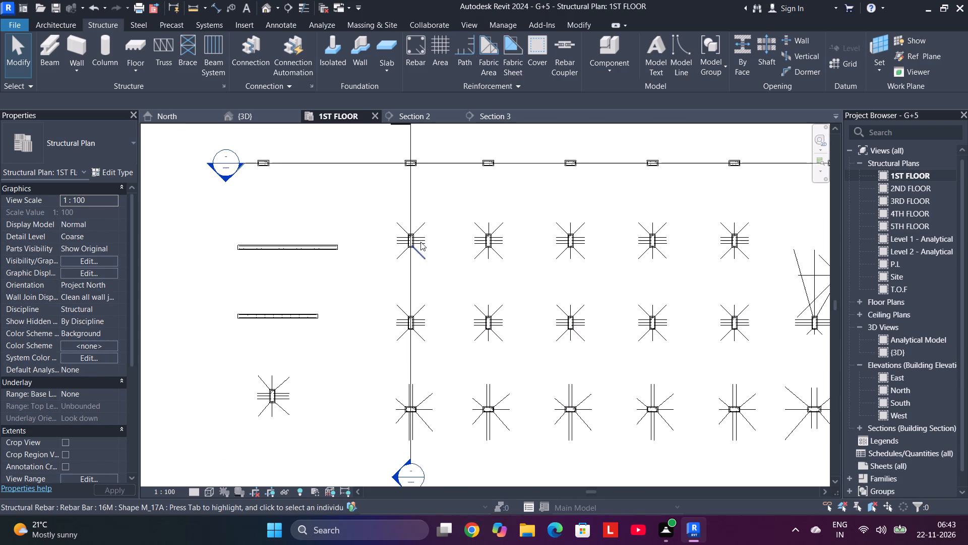
click(256, 163)
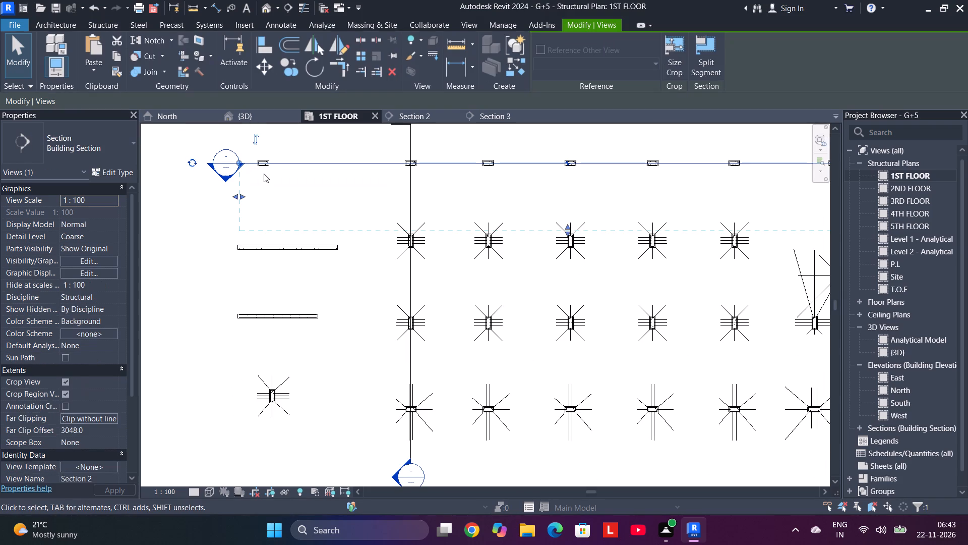
key(Down)
key(Down)
key(Down)
key(Down)
key(Down)
key(Down)
key(Down)
key(Down)
key(Down)
key(Down)
key(Down)
key(Down)
key(Down)
key(Down)
key(Down)
key(Down)
key(Down)
key(Down)
key(Down)
key(Down)
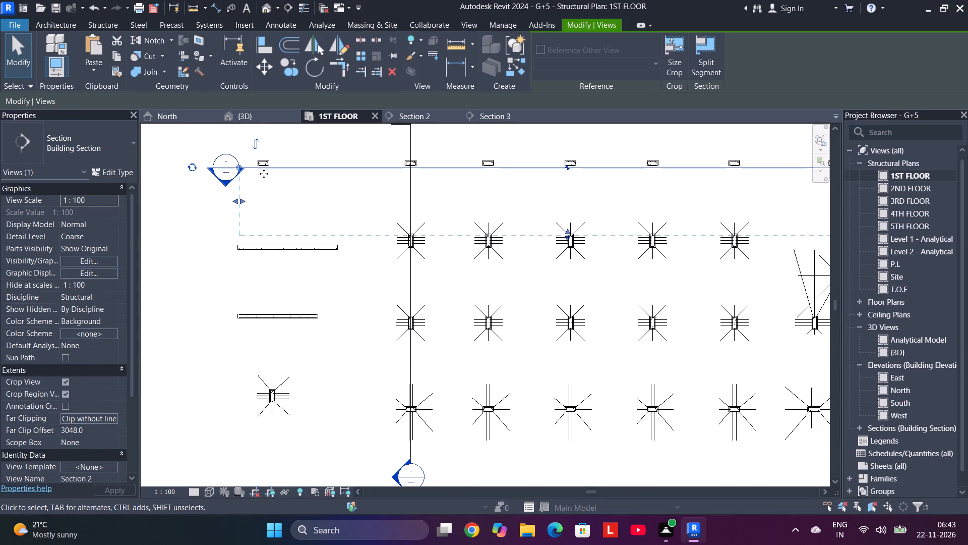
key(Down)
key(Down)
key(Down)
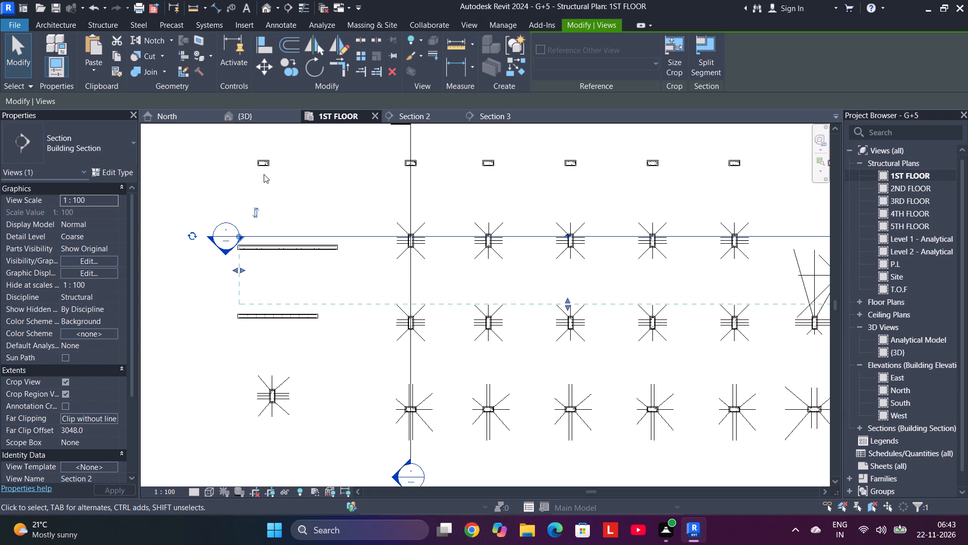
Shorten the Section 2 view depth to just past the second column row, a far clip offset of about 729.
drag(563, 306, 565, 302)
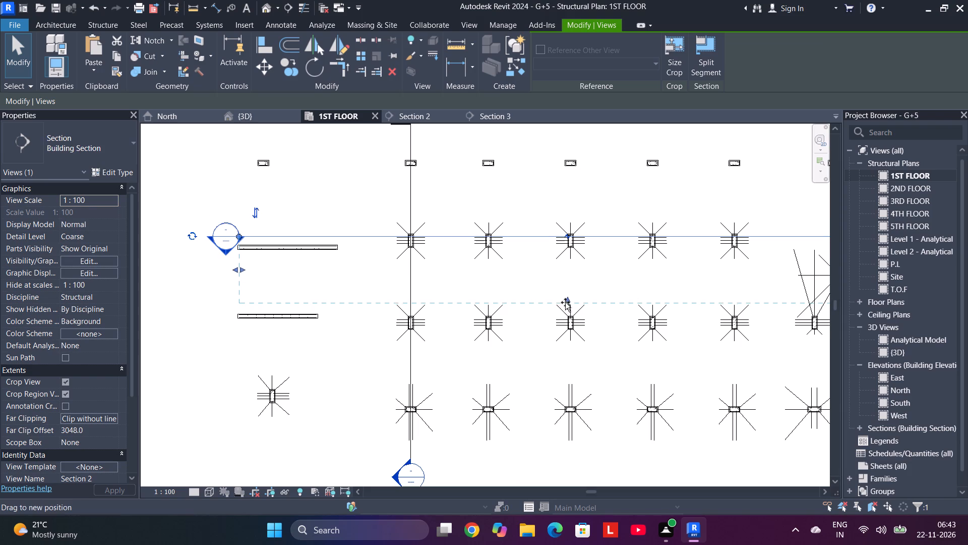
drag(565, 302, 562, 255)
Open the Section 2 view from its relocated section line.
scroll(367, 230, up, 3)
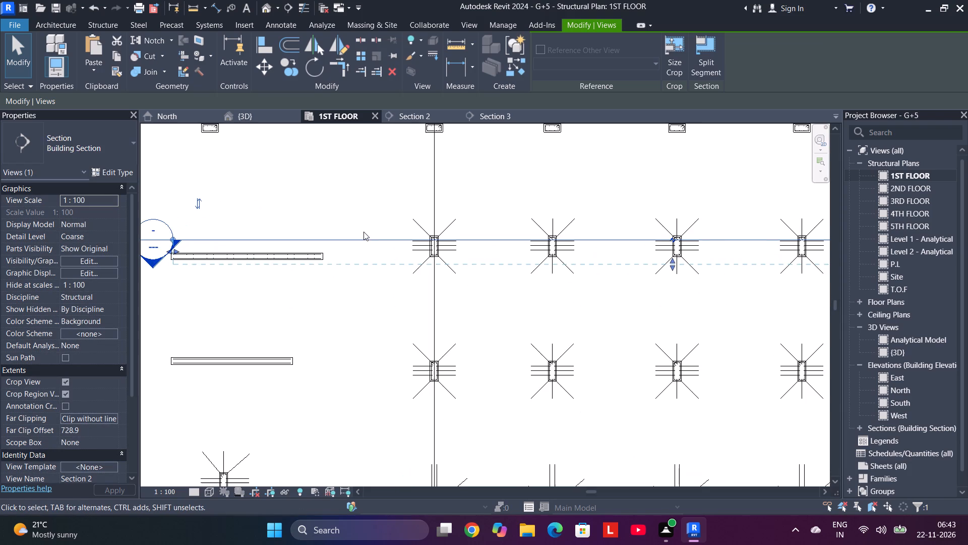
click(361, 240)
right_click(361, 240)
click(399, 224)
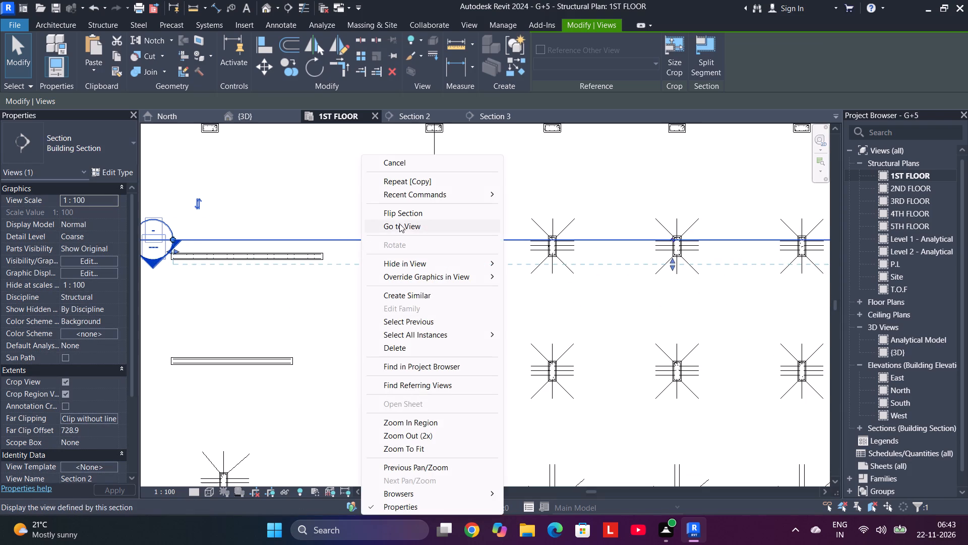
scroll(412, 282, up, 4)
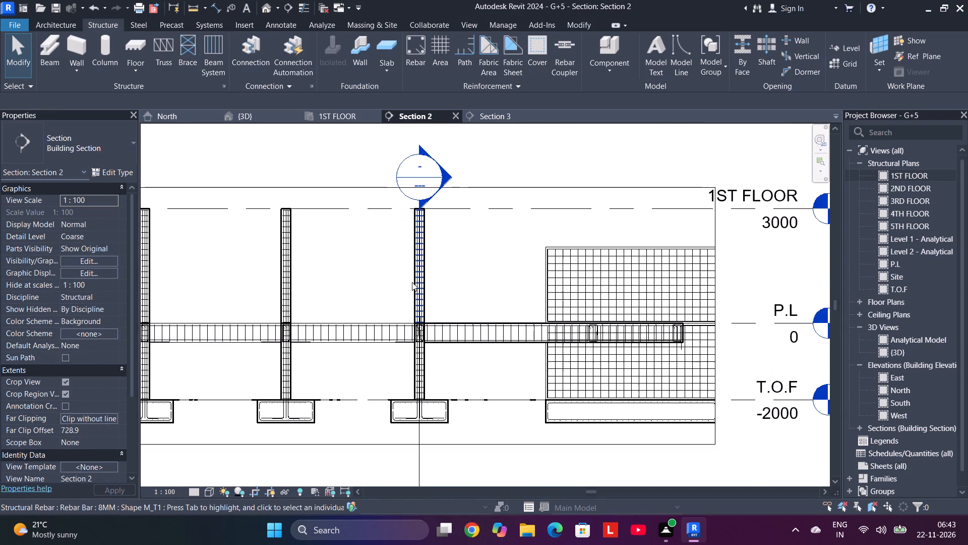
Remove the horizontal bottom leg from the right-hand set of three 12M bars in the second-row column, editing its sketch in Section 2.
scroll(409, 285, up, 5)
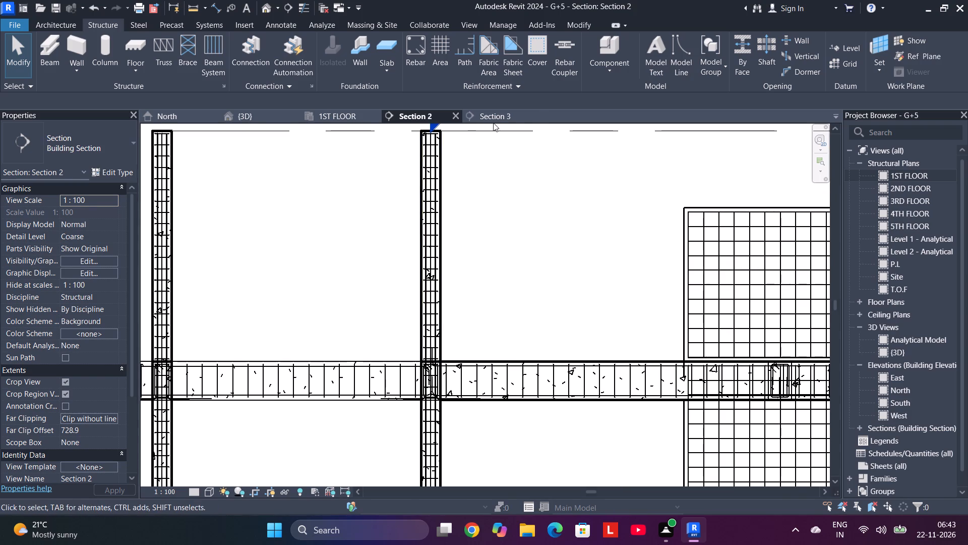
click(512, 116)
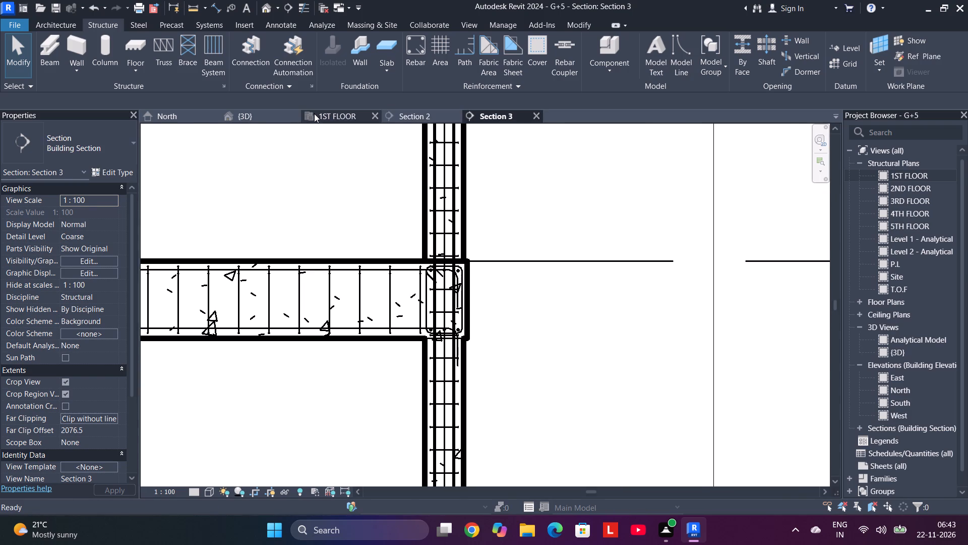
click(314, 114)
scroll(482, 263, up, 6)
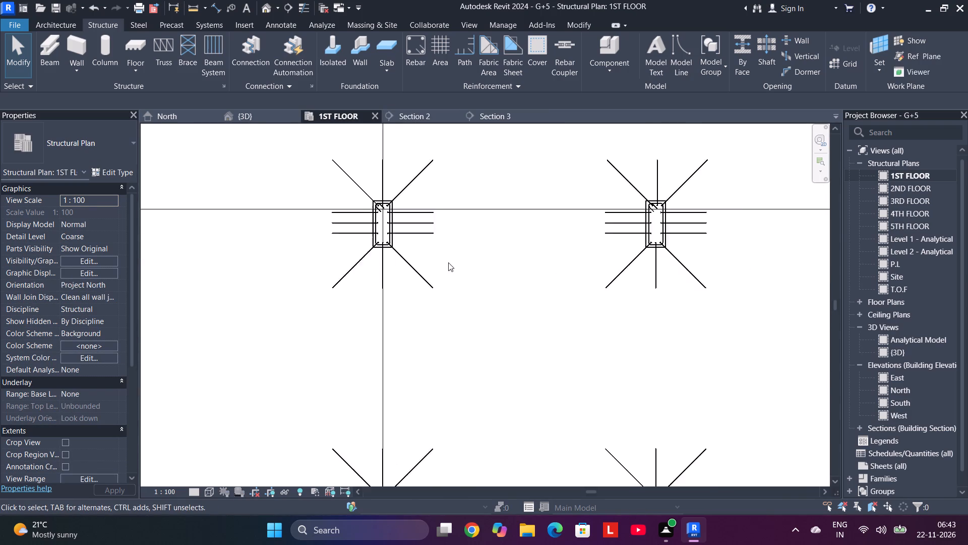
scroll(448, 262, up, 2)
drag(408, 236, 402, 210)
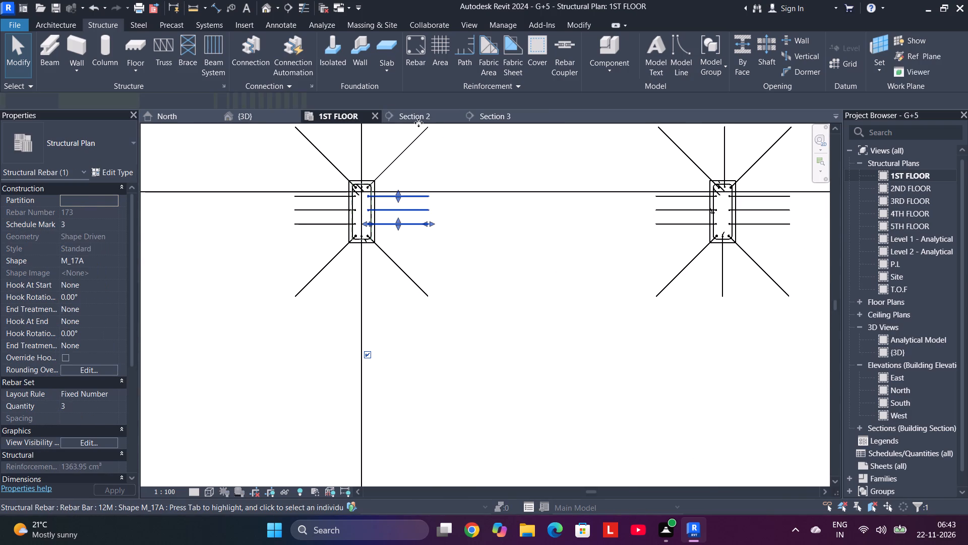
click(511, 69)
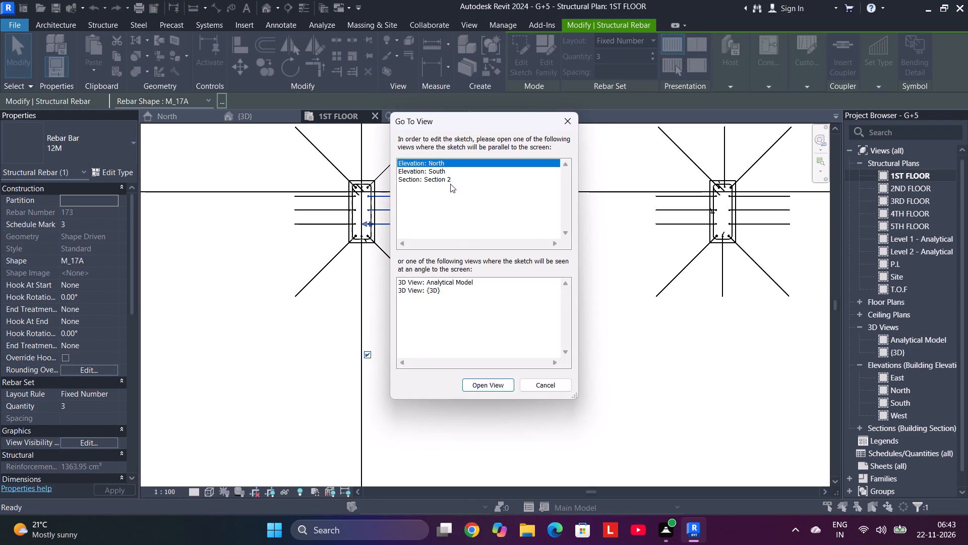
click(448, 178)
click(466, 386)
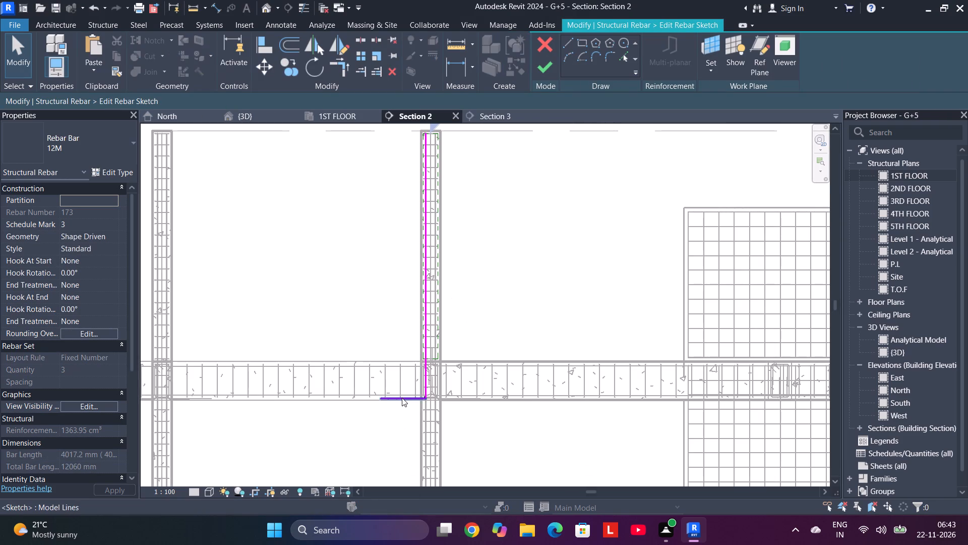
click(402, 398)
key(Delete)
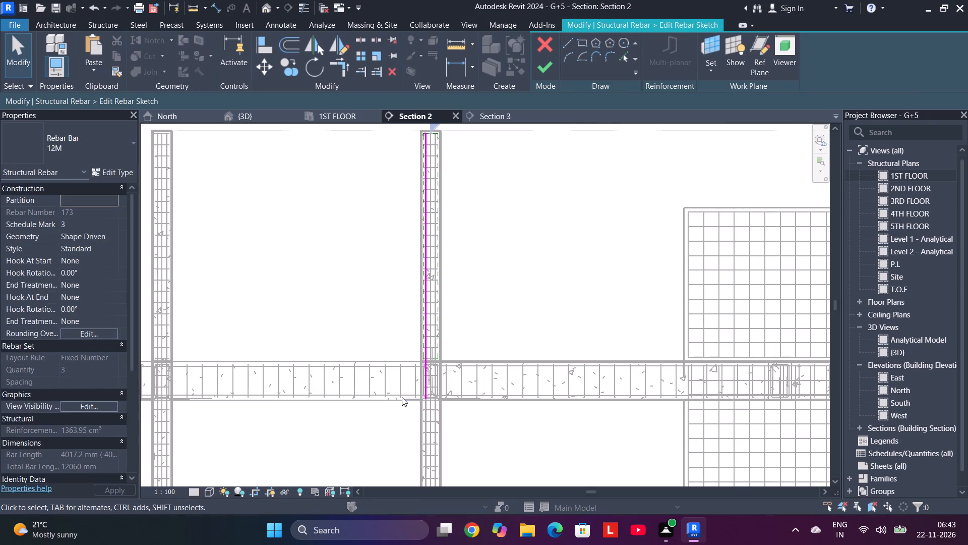
click(546, 75)
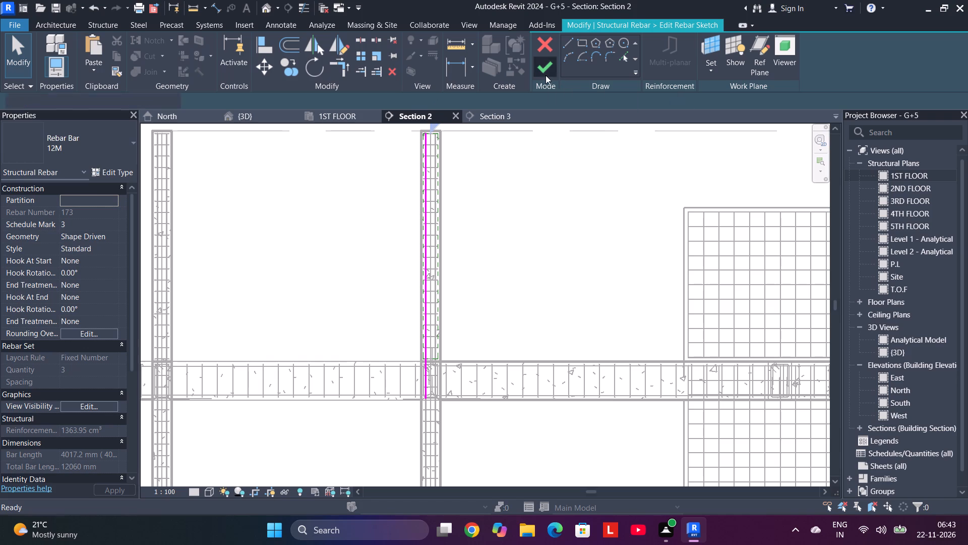
Remove the horizontal bottom leg from the left-hand set of three 12M bars in the same column, editing its sketch in Section 2.
click(342, 115)
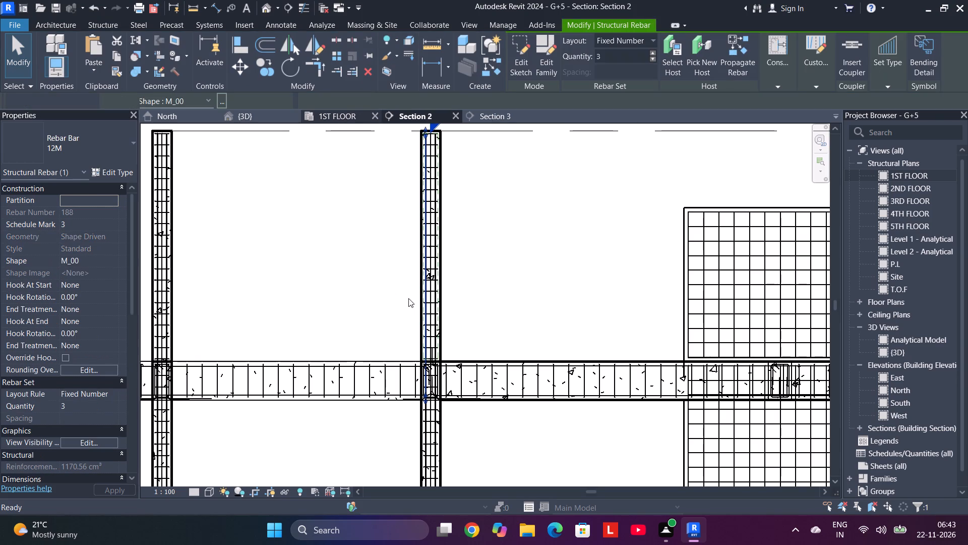
click(338, 223)
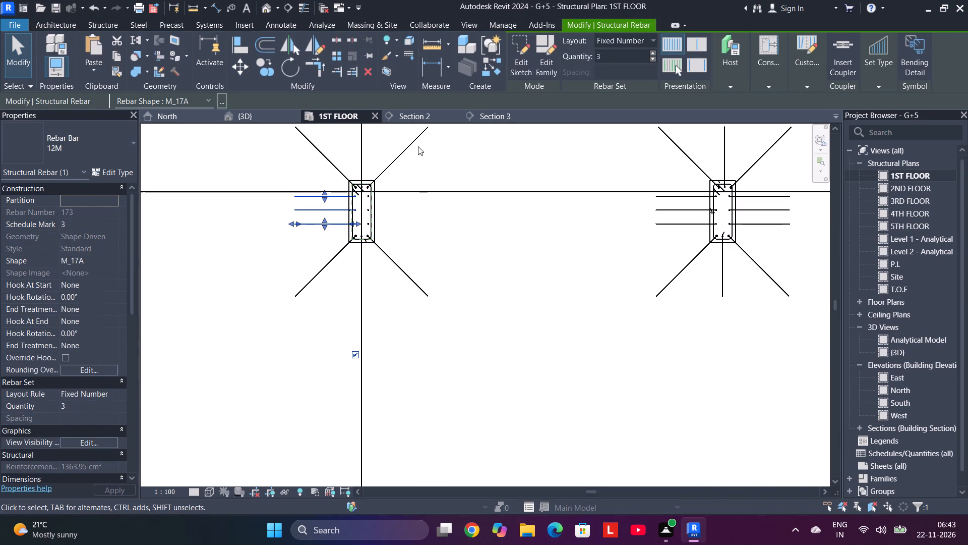
click(515, 72)
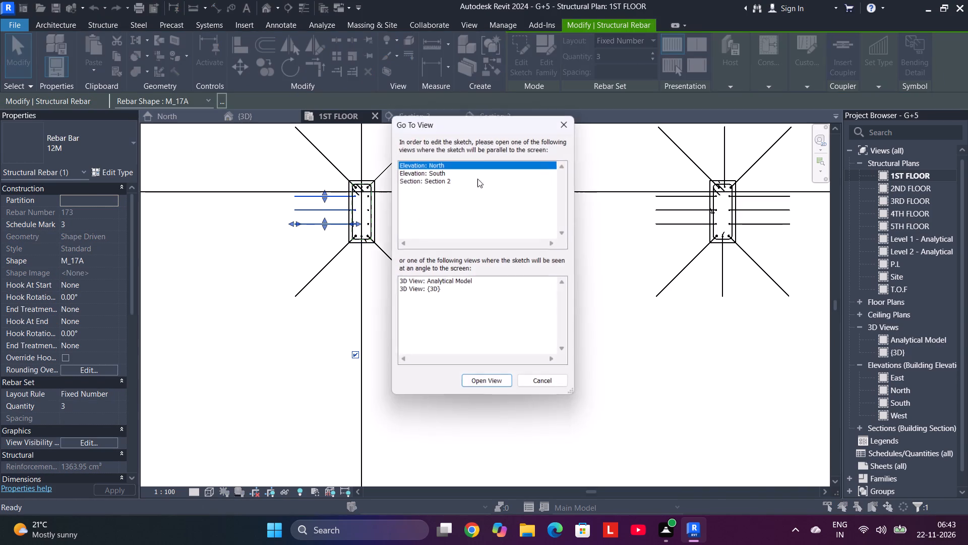
click(444, 179)
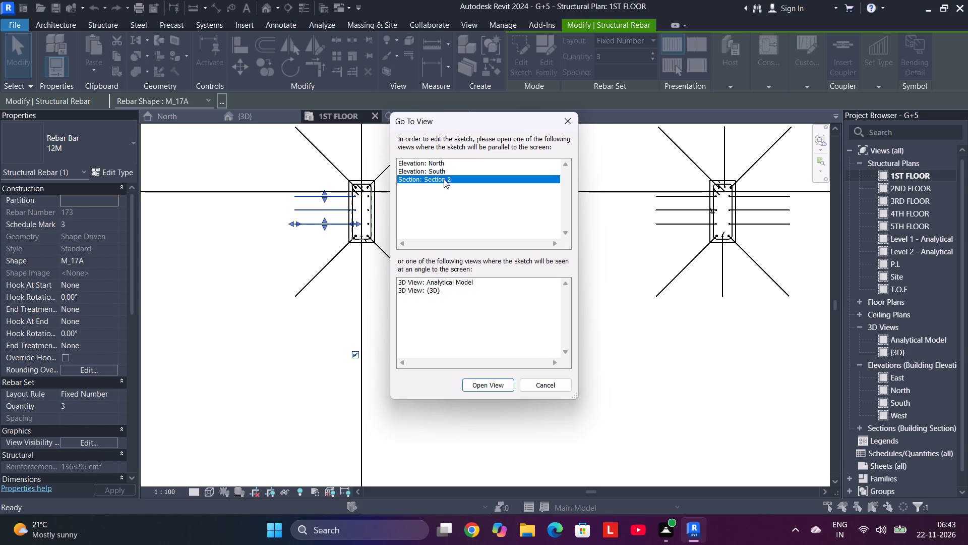
click(480, 386)
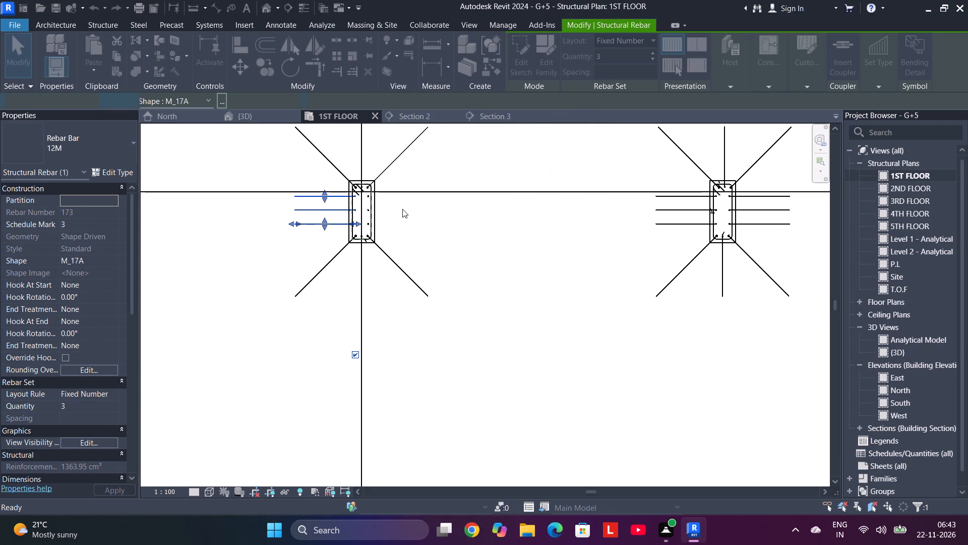
click(481, 403)
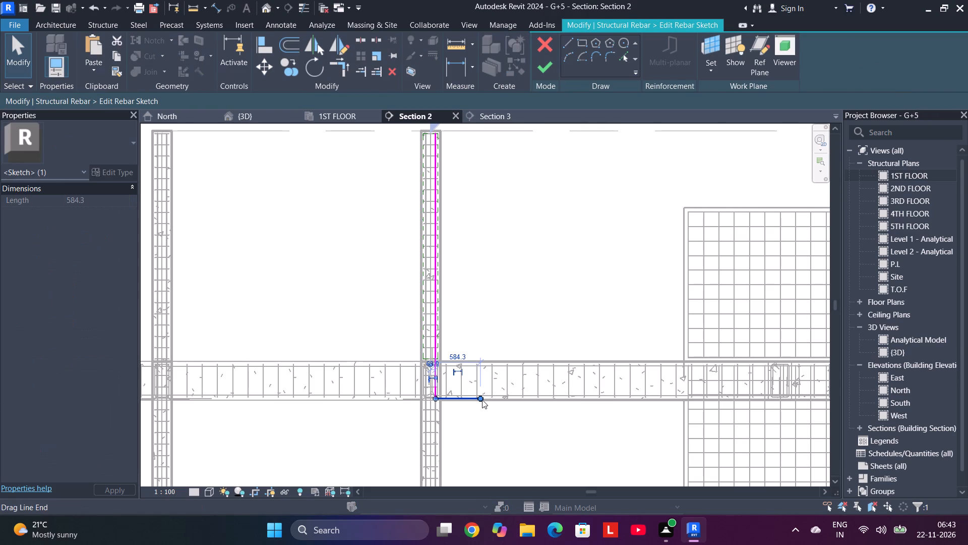
key(Delete)
click(544, 75)
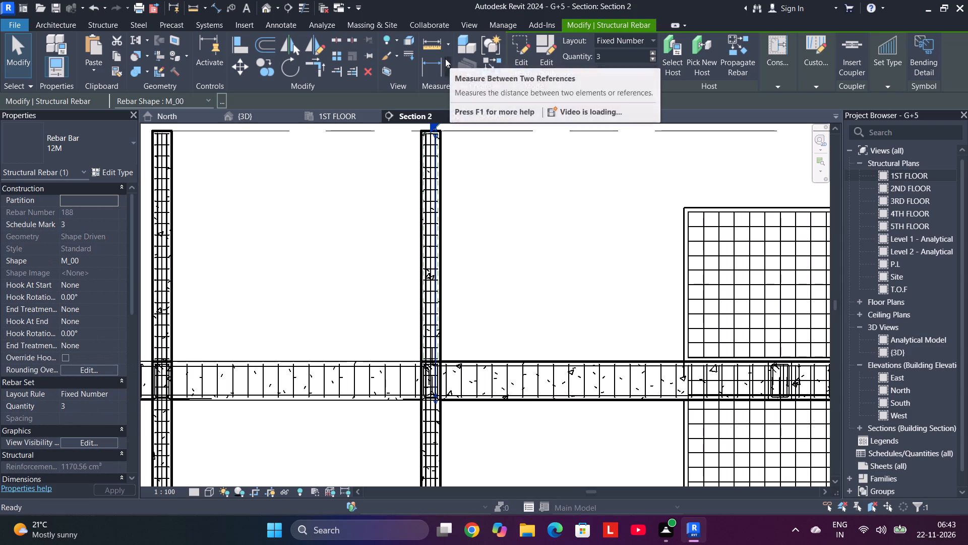
Edit the sketch of the column's lower-right 16M corner bar in Section 2 to remove its horizontal bottom leg.
click(330, 112)
scroll(390, 269, up, 4)
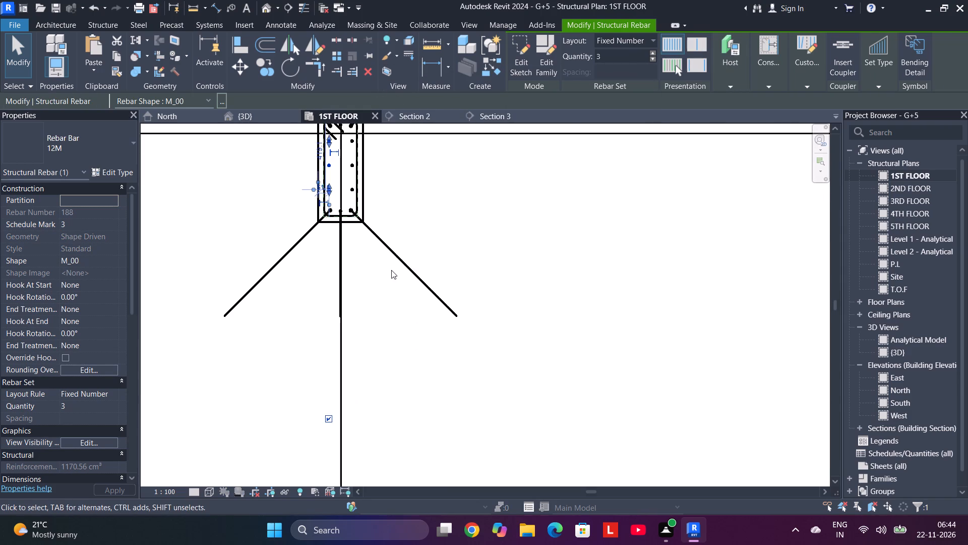
drag(441, 245, 370, 296)
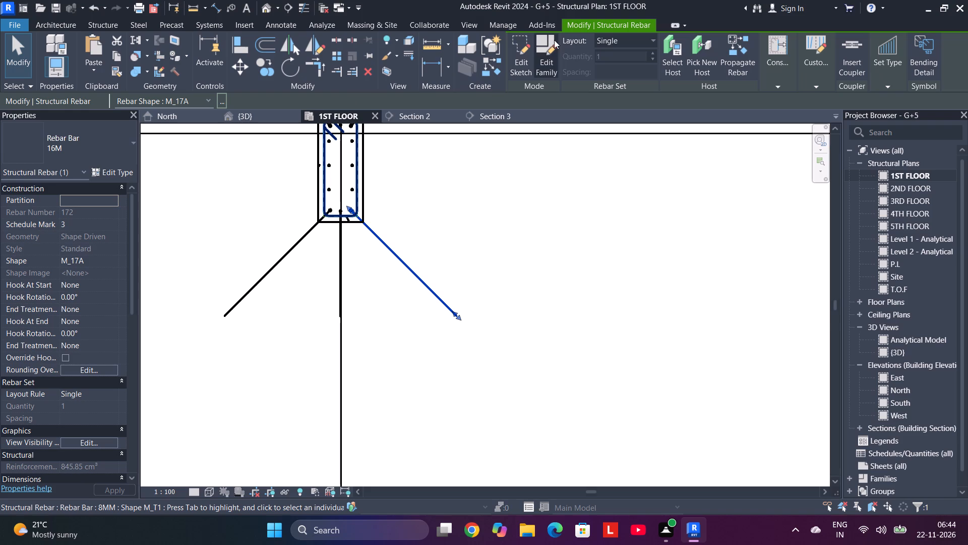
click(524, 52)
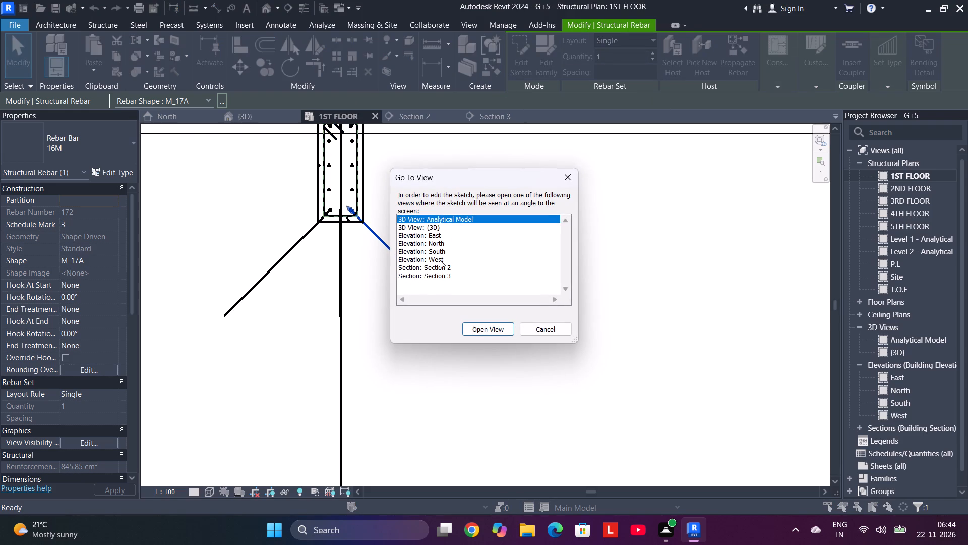
click(439, 266)
click(478, 329)
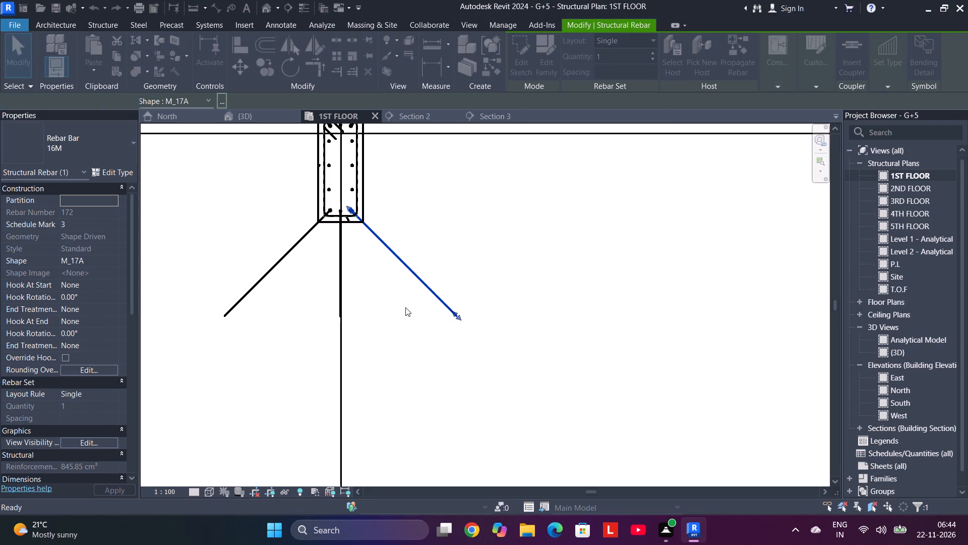
click(404, 400)
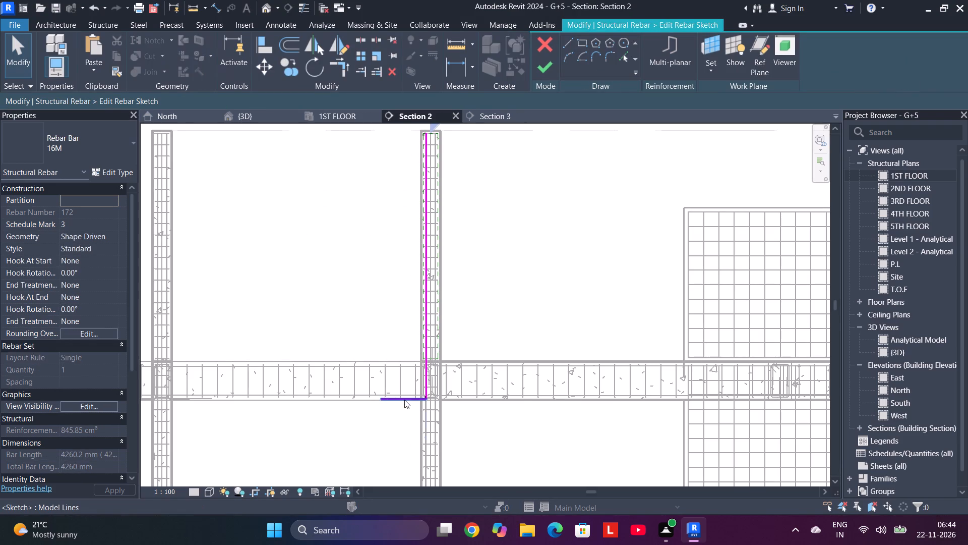
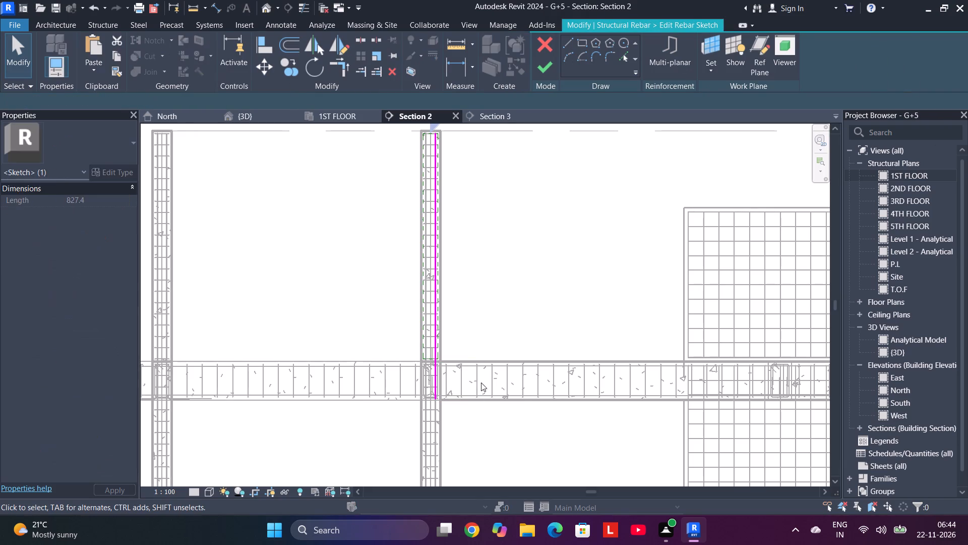
Finish the Section 2 sketch edit of the column's lower-left 16M corner bar, leaving only its vertical segment.
click(550, 69)
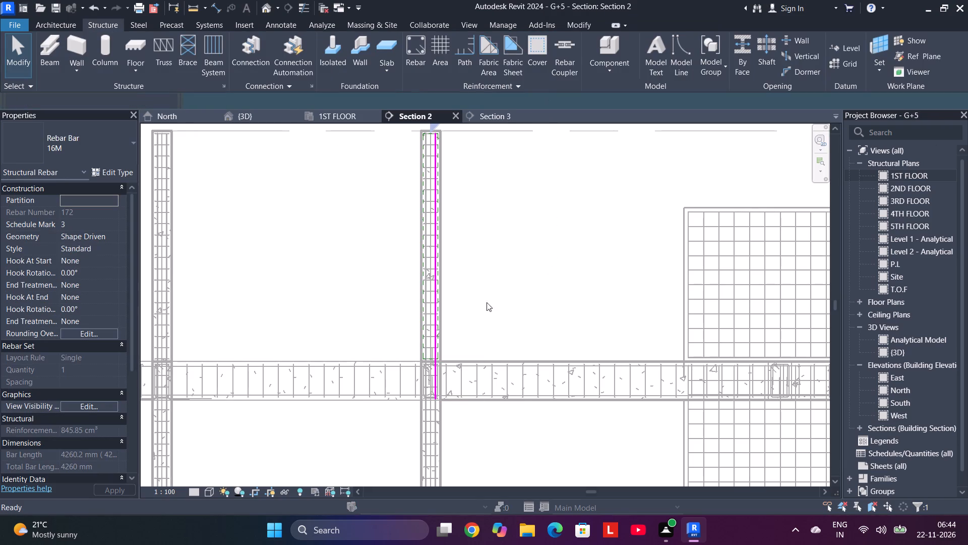
Remove the horizontal bottom leg from the 12M bar midway along the column's lower face in 1ST FLOOR, editing its sketch in Section 3.
click(344, 112)
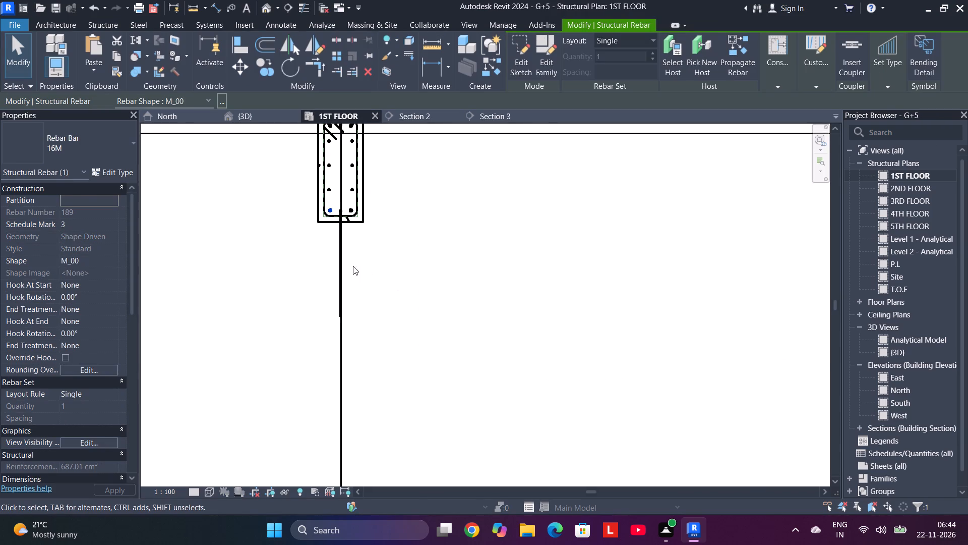
drag(347, 263, 332, 262)
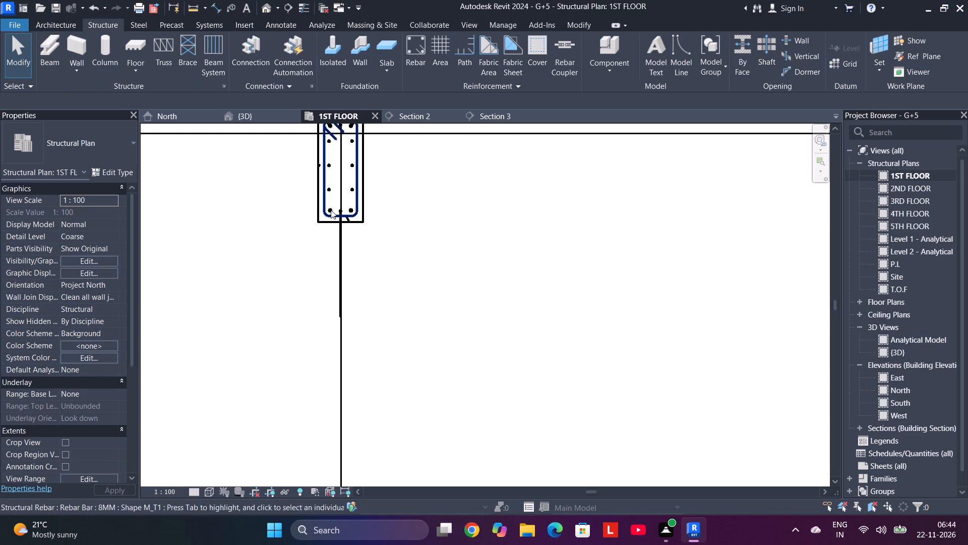
scroll(340, 204, up, 4)
click(337, 215)
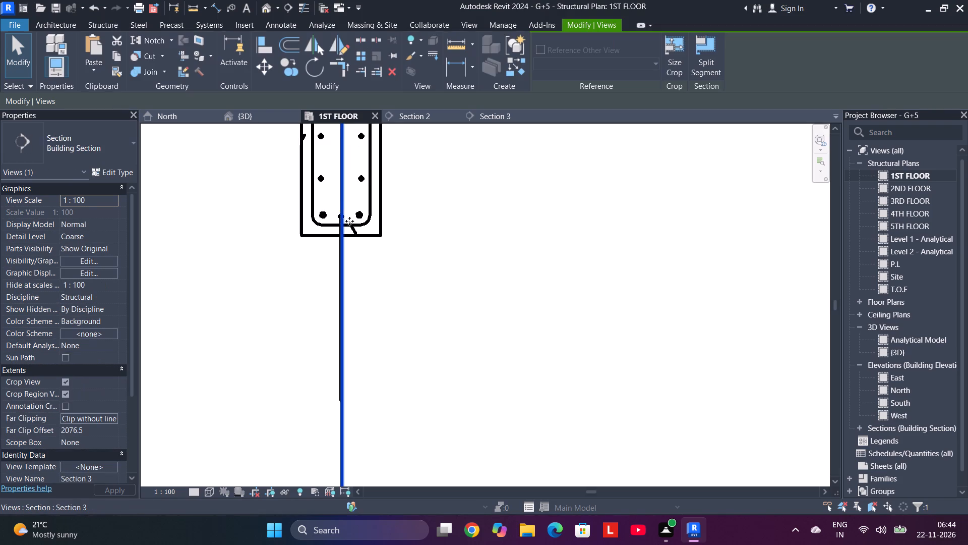
scroll(364, 282, up, 4)
click(265, 242)
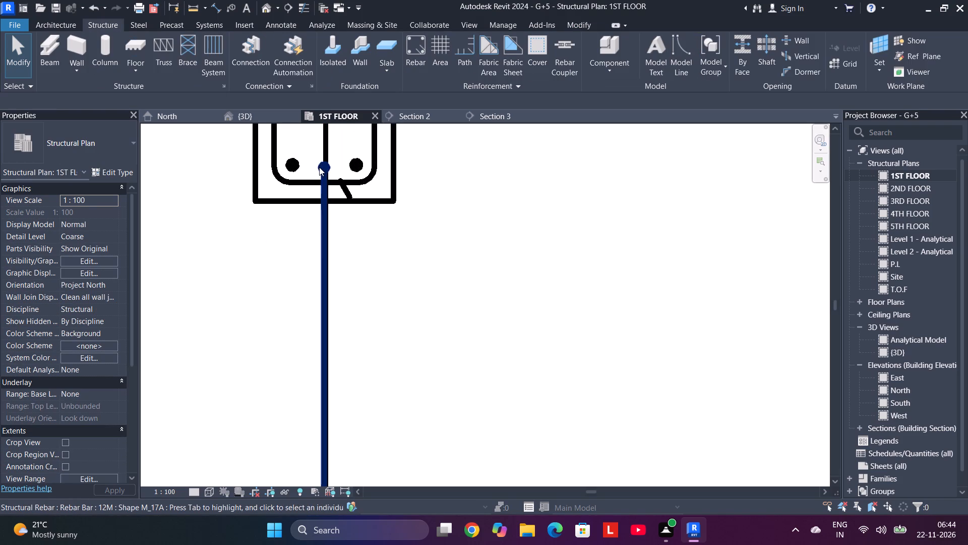
click(318, 170)
scroll(416, 212, down, 5)
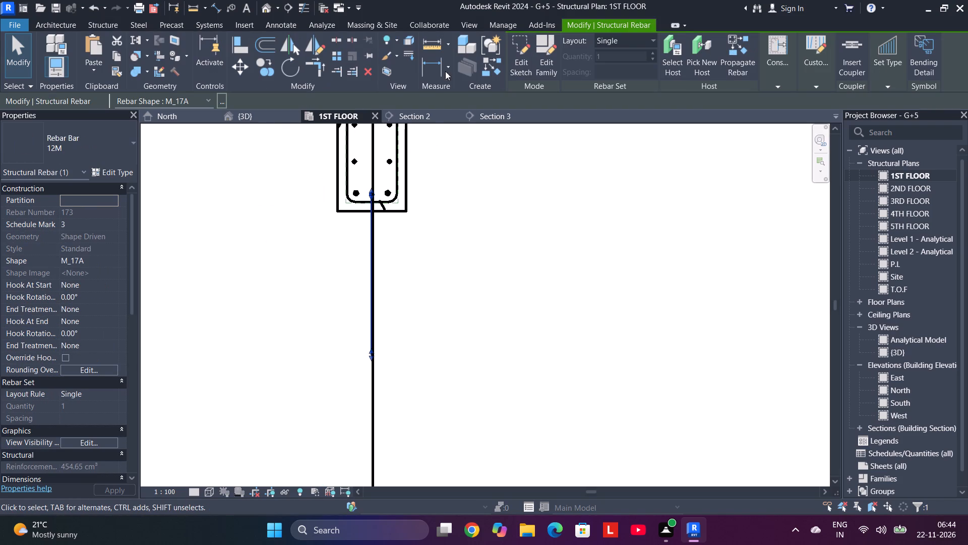
click(525, 58)
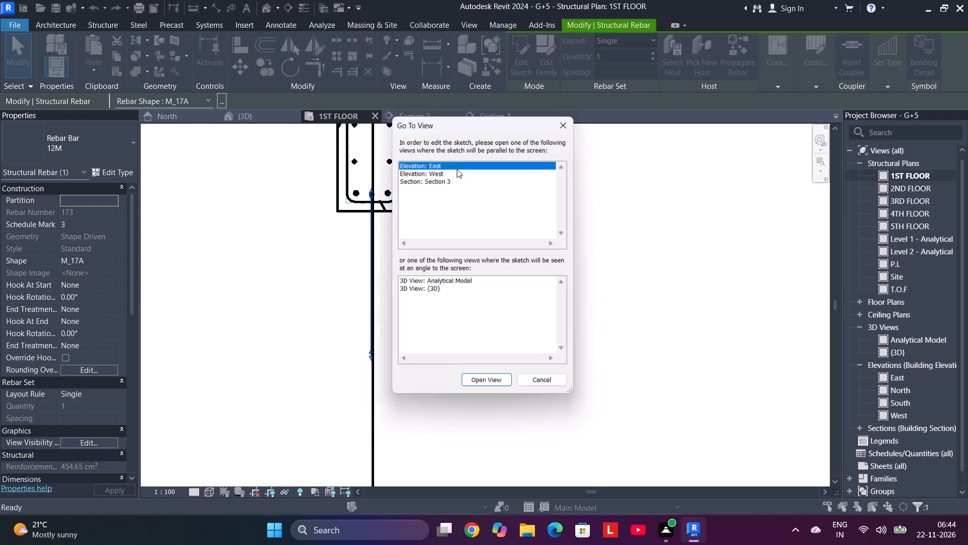
click(424, 179)
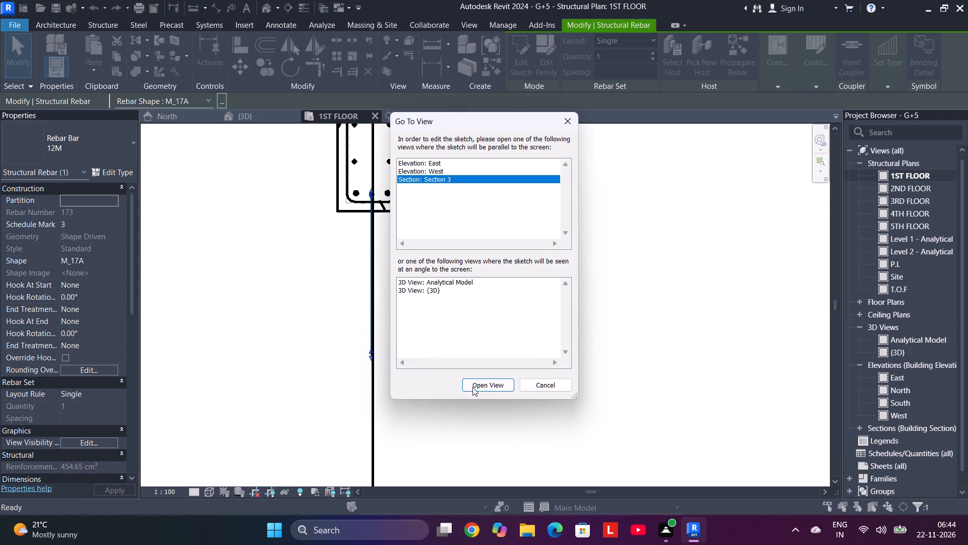
click(473, 385)
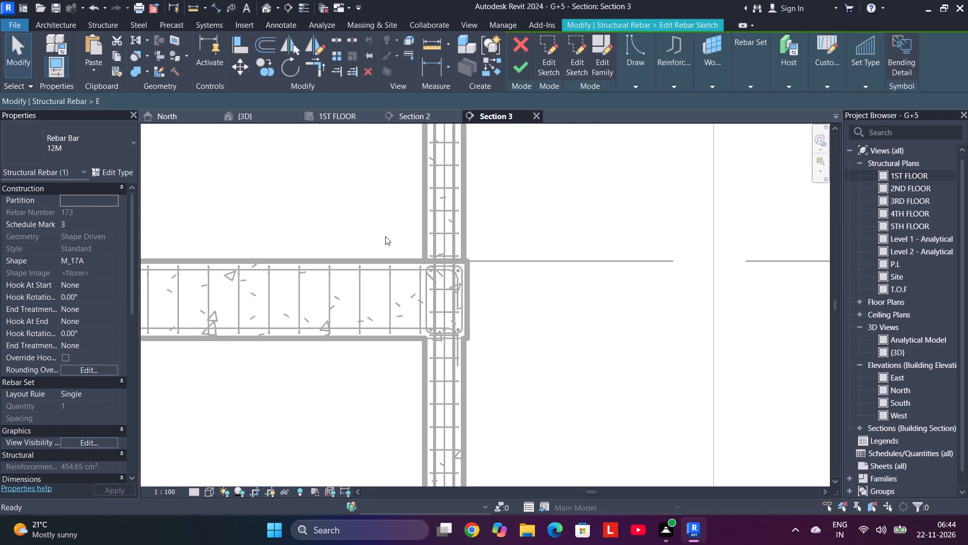
scroll(418, 362, down, 10)
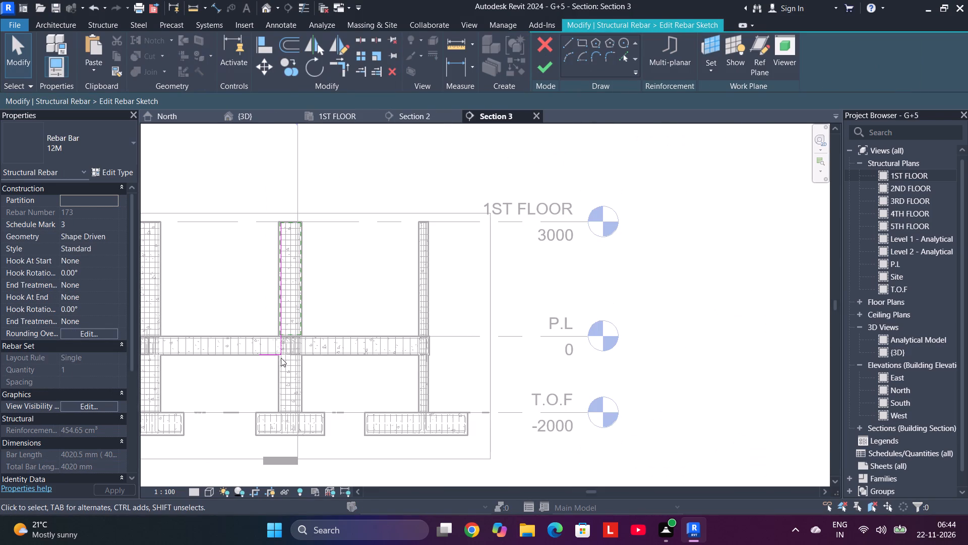
scroll(280, 358, down, 2)
scroll(271, 358, up, 8)
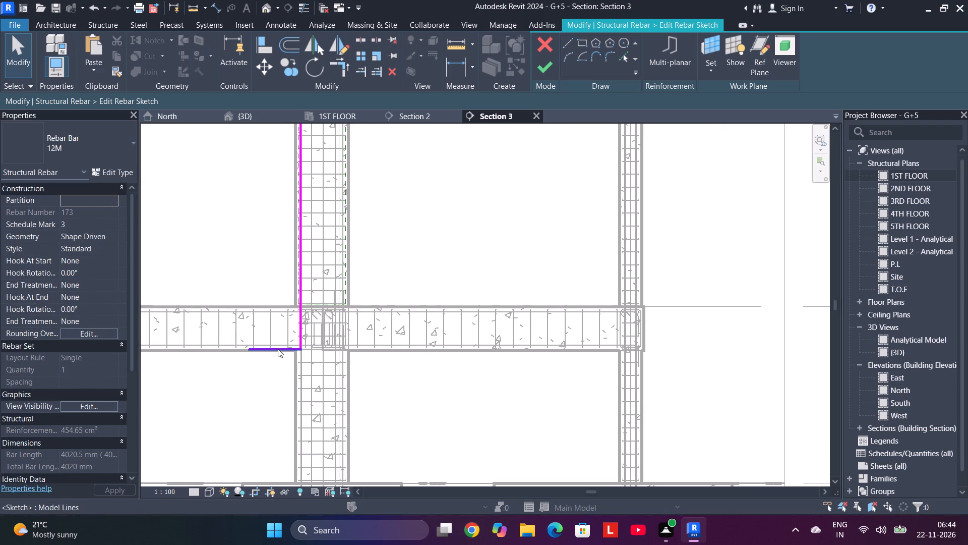
click(278, 349)
key(Delete)
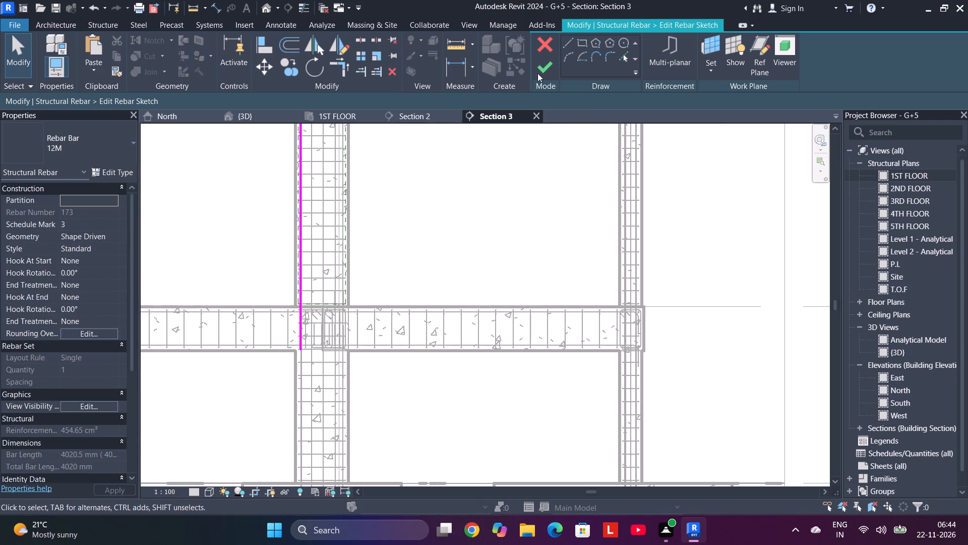
click(548, 71)
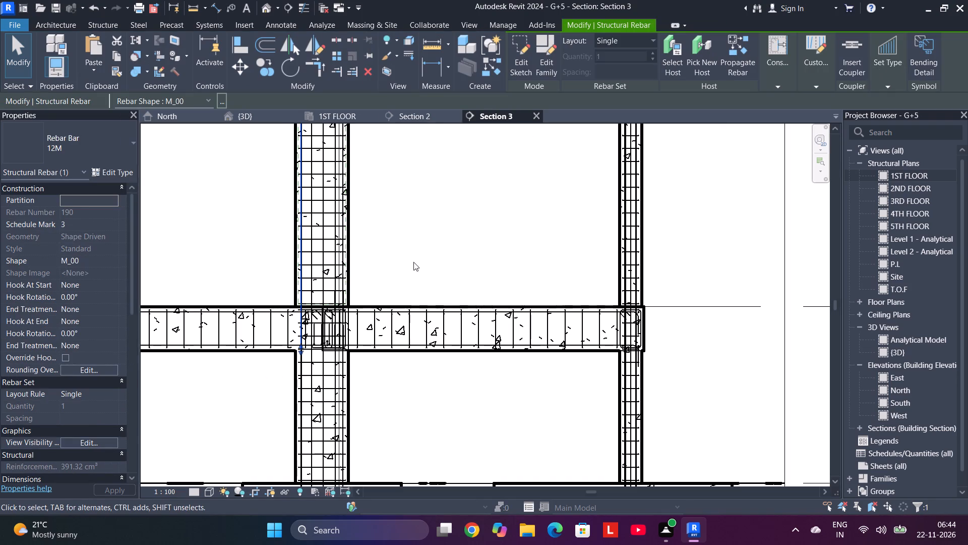
Remove the horizontal bottom leg from the same column's upper-right 16M corner bar, editing its sketch in Section 2.
click(332, 119)
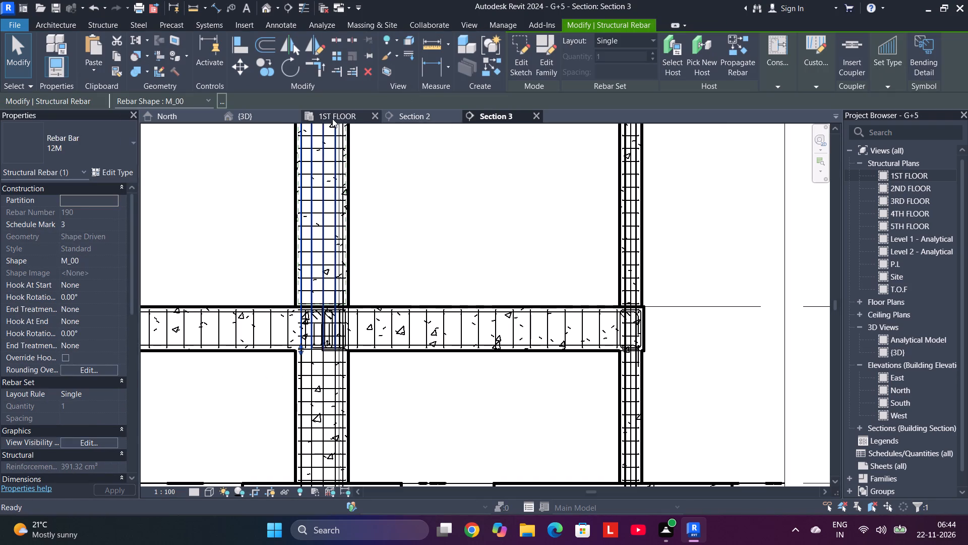
middle_drag(386, 230, 377, 366)
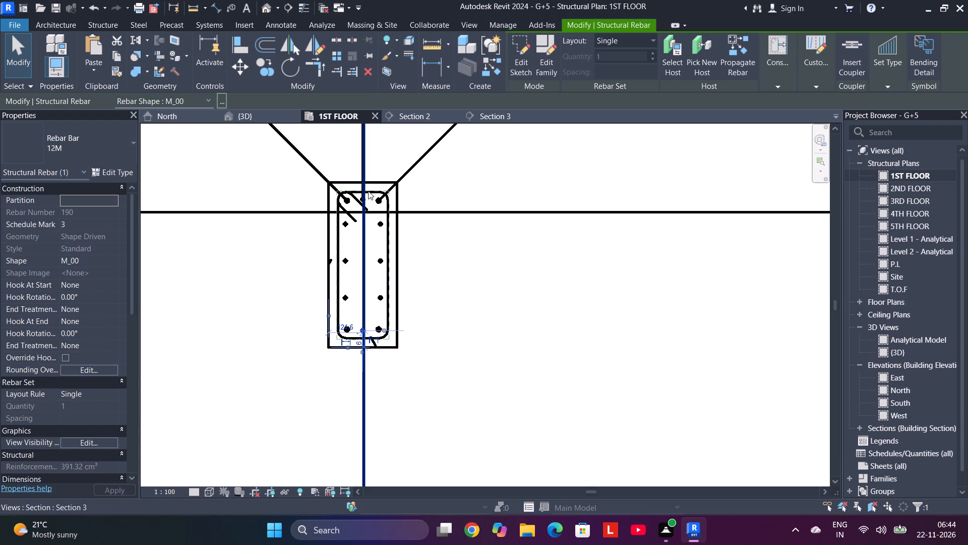
scroll(367, 197, up, 1)
middle_drag(370, 183, 365, 389)
drag(514, 305, 429, 263)
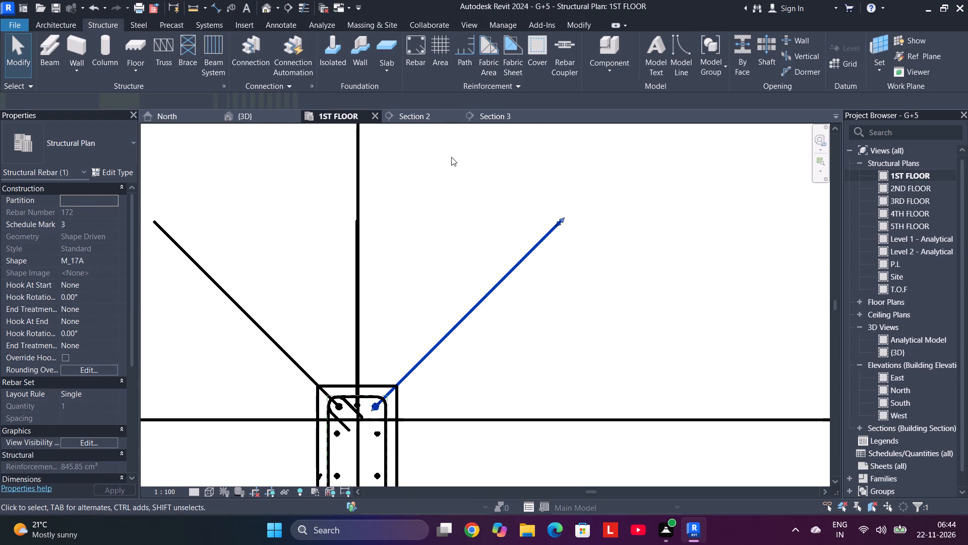
click(529, 61)
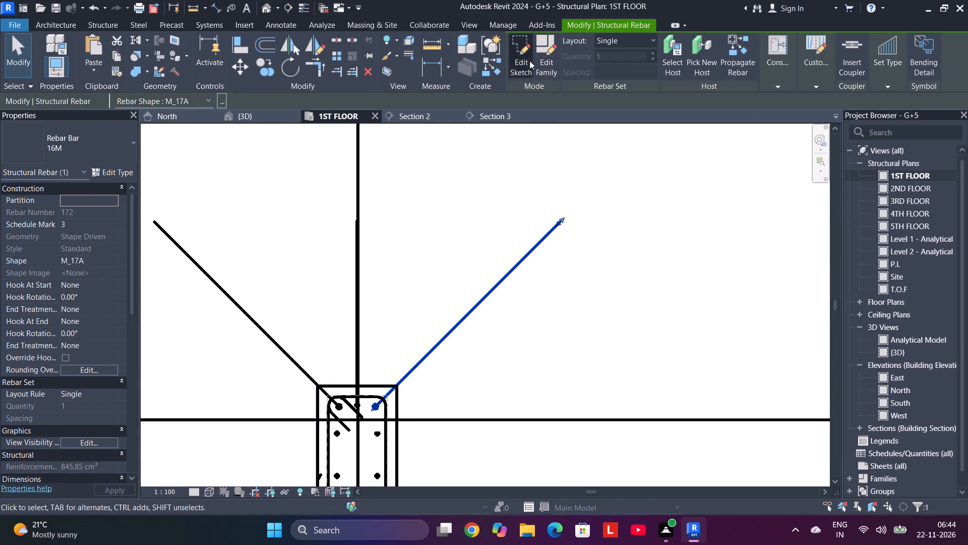
click(465, 266)
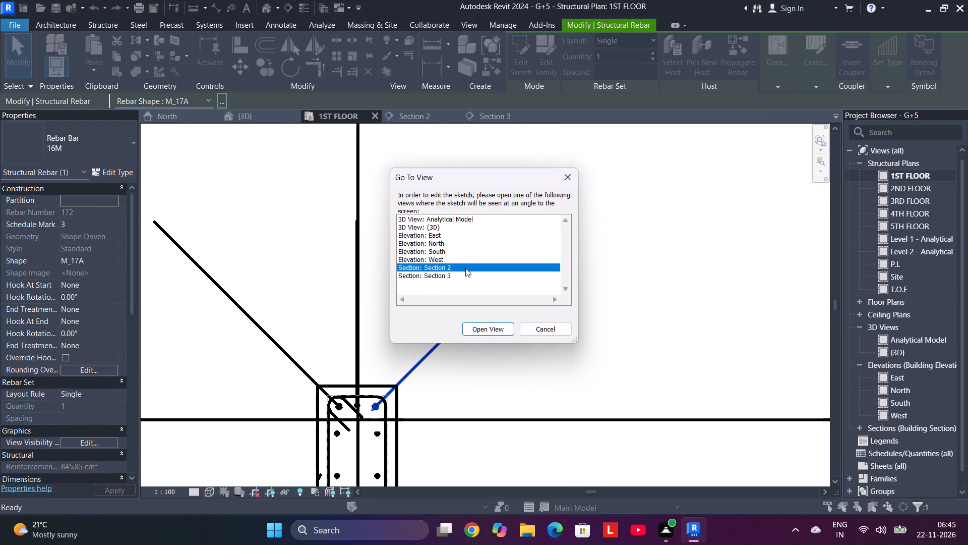
click(478, 332)
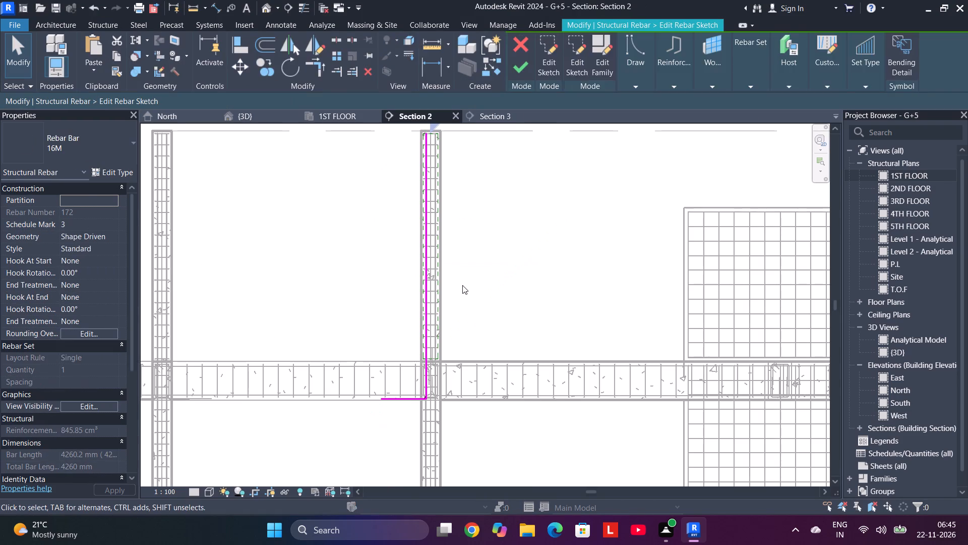
click(396, 395)
key(Delete)
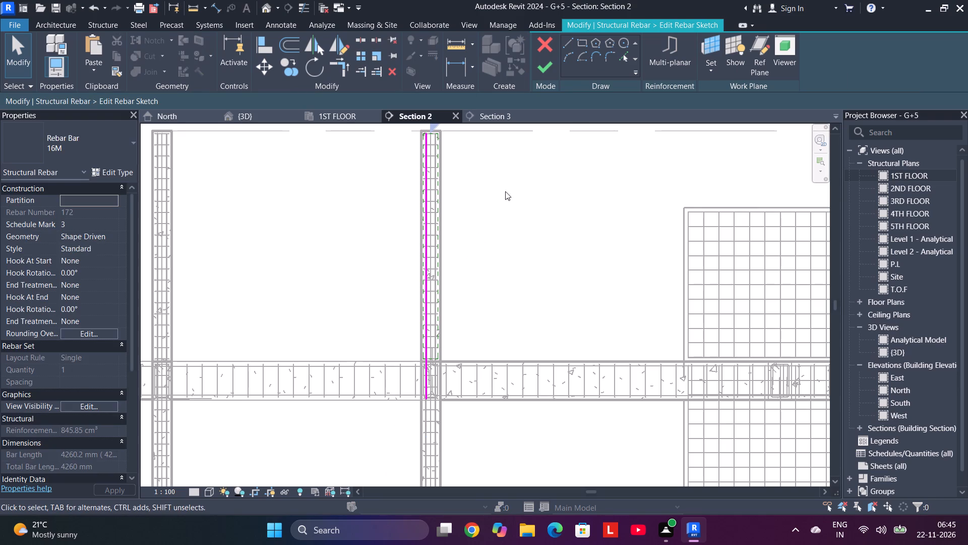
click(540, 66)
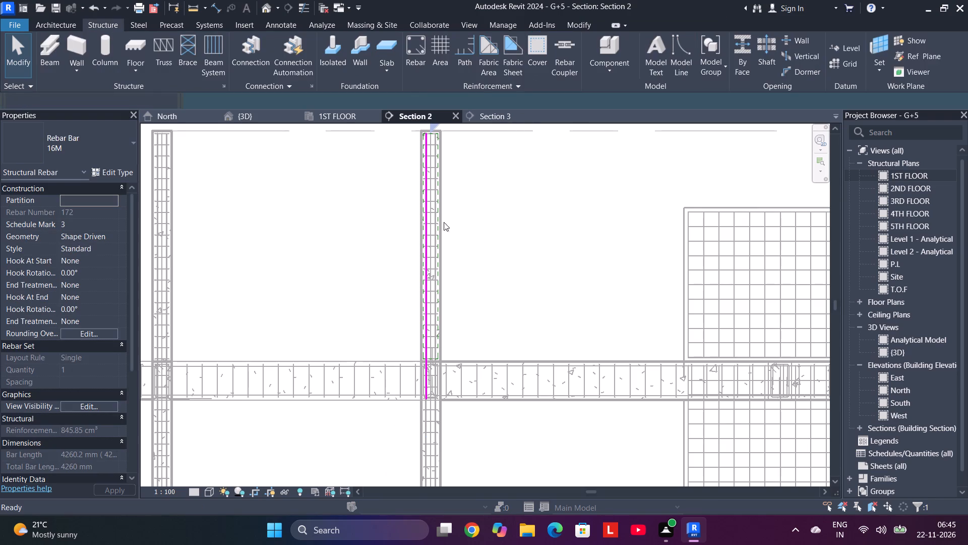
Remove the horizontal bottom leg from the column's upper-left 16M corner bar, editing its sketch in Section 2.
click(356, 117)
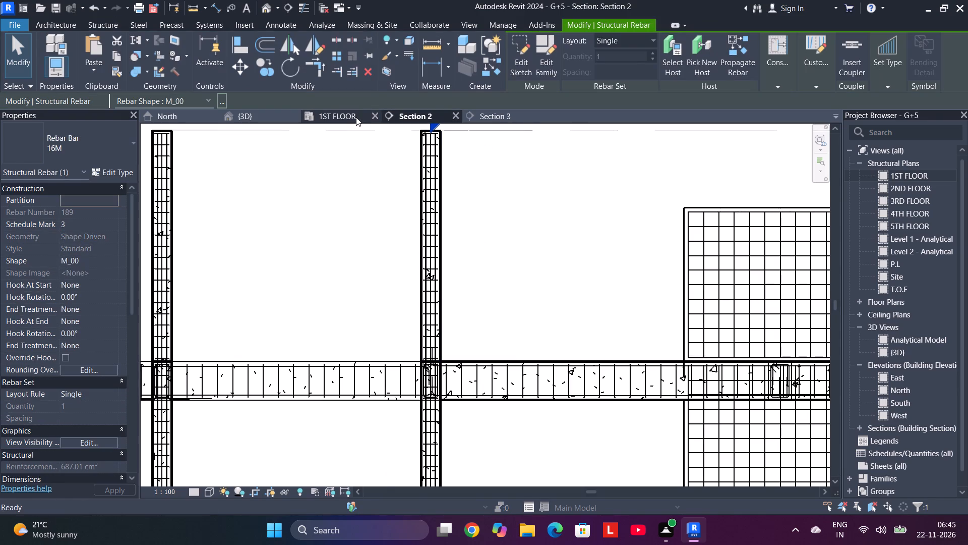
middle_drag(304, 256, 449, 235)
drag(400, 247, 343, 292)
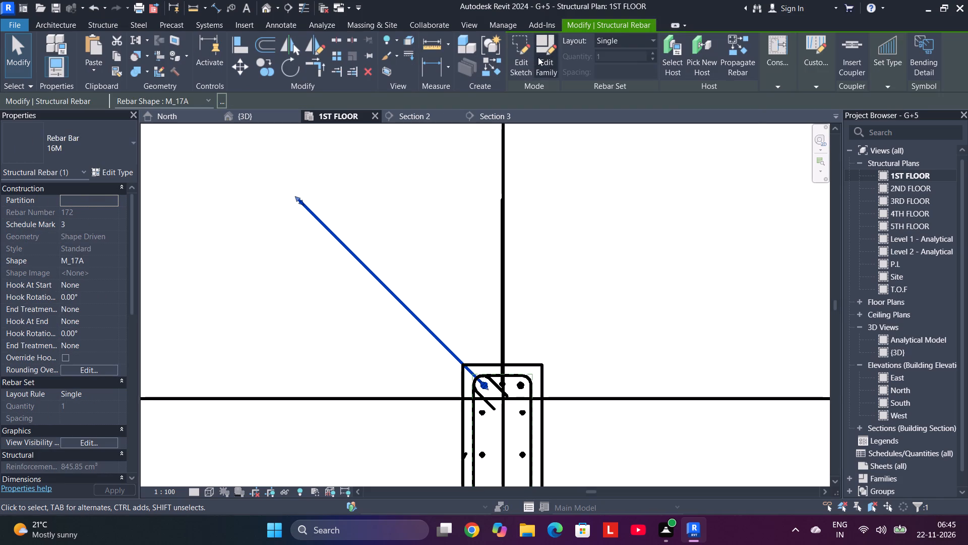
click(523, 58)
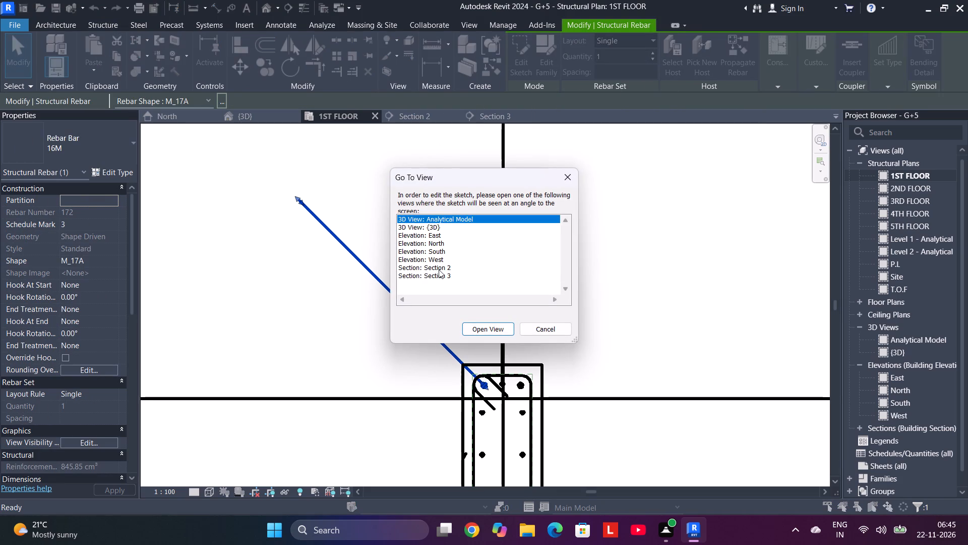
click(439, 269)
click(483, 332)
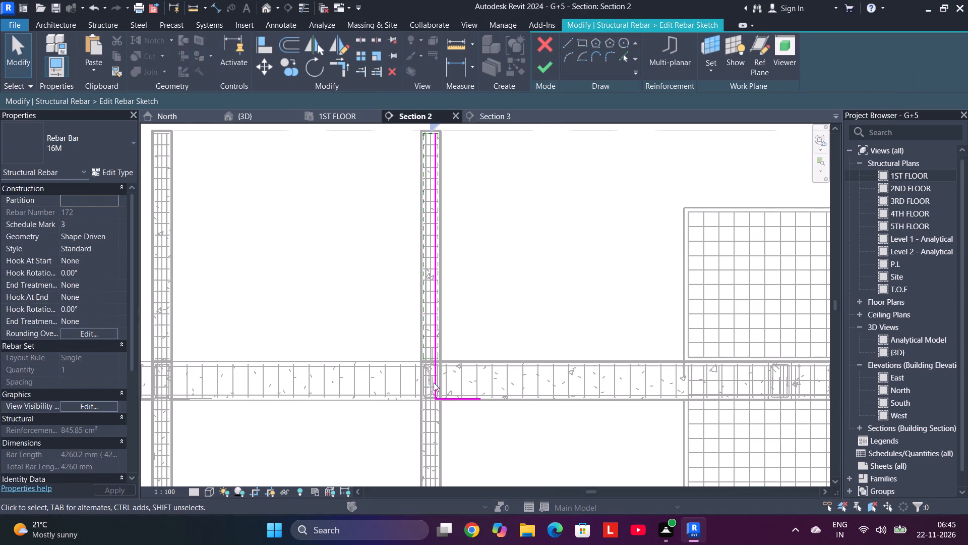
click(475, 399)
key(Delete)
click(549, 70)
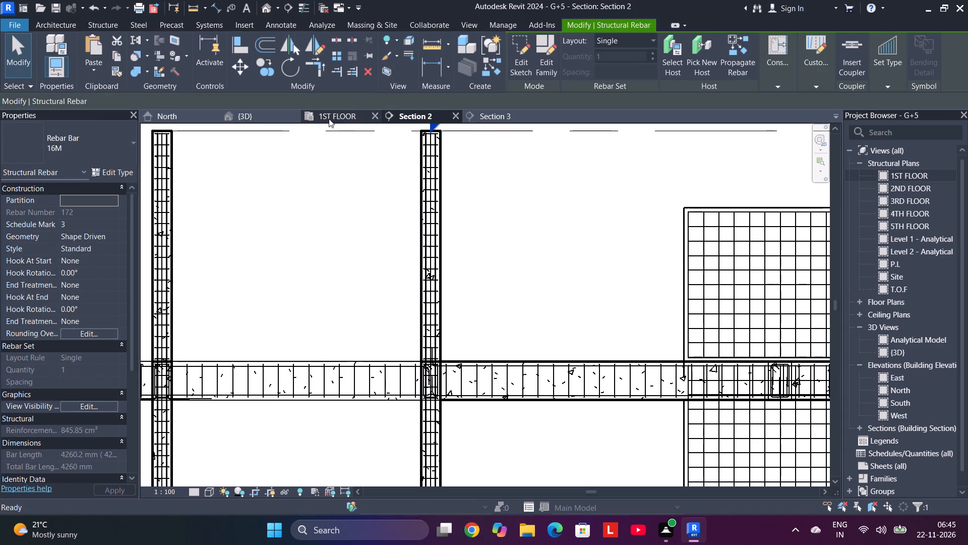
Edit the sketch of the 12M bar midway along the column's upper face in Section 3 to remove its horizontal bottom leg.
click(329, 119)
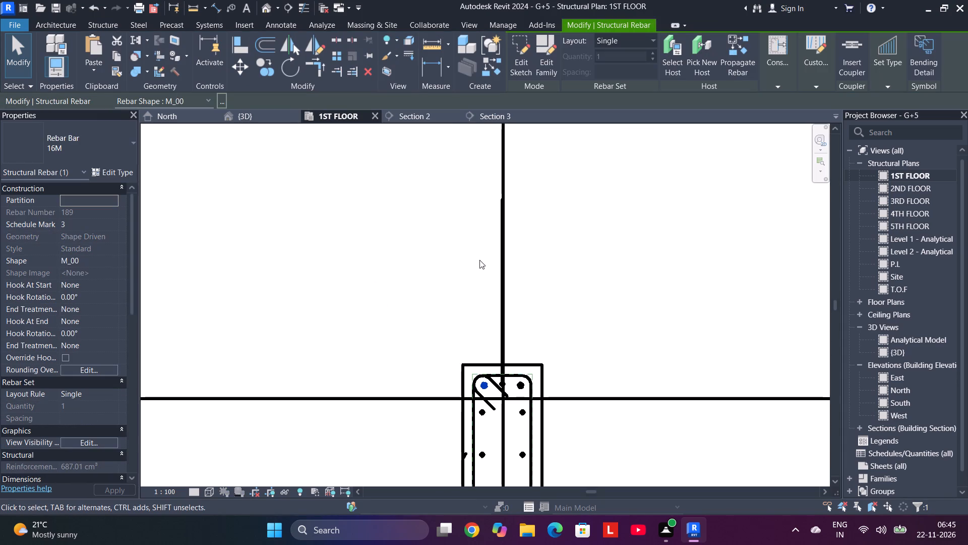
drag(479, 180, 516, 406)
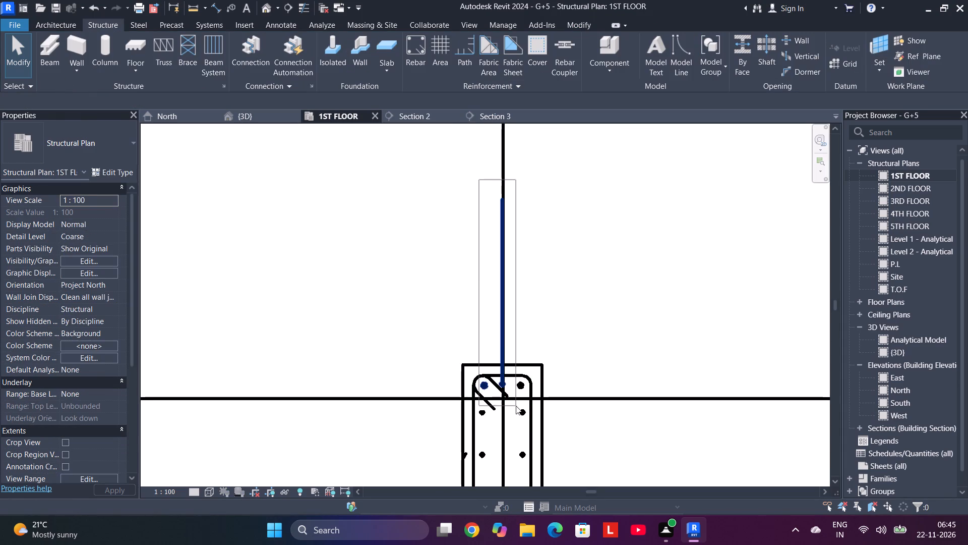
drag(516, 406, 517, 401)
click(530, 284)
drag(486, 180, 518, 406)
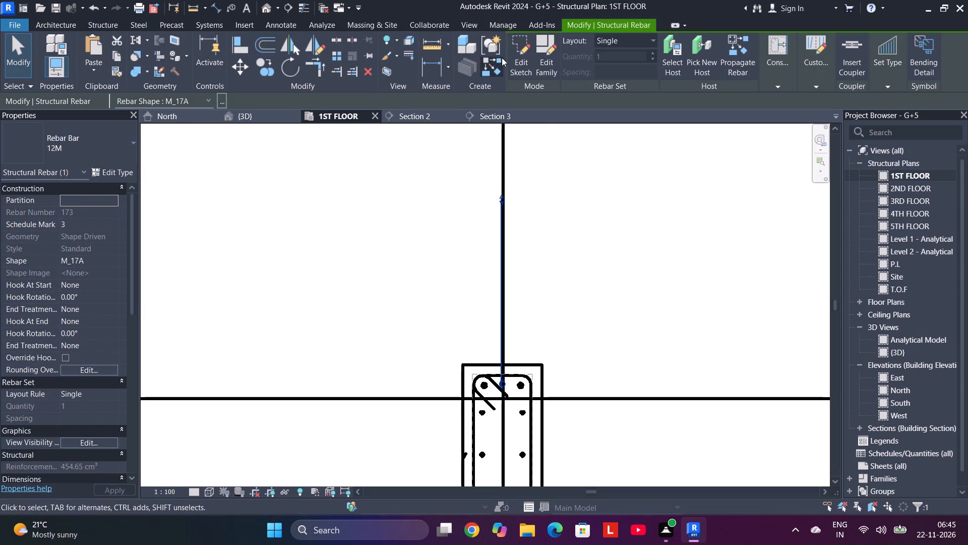
click(525, 48)
click(440, 178)
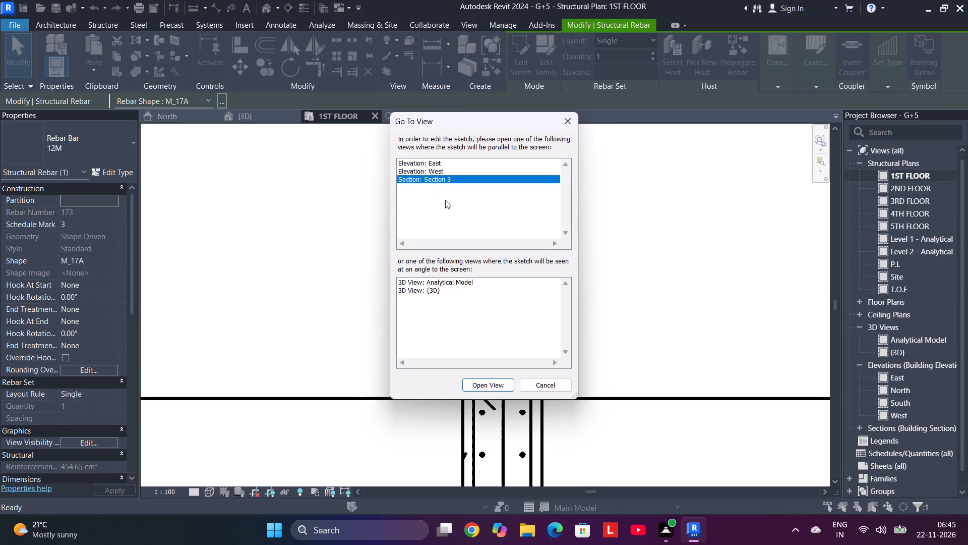
click(476, 384)
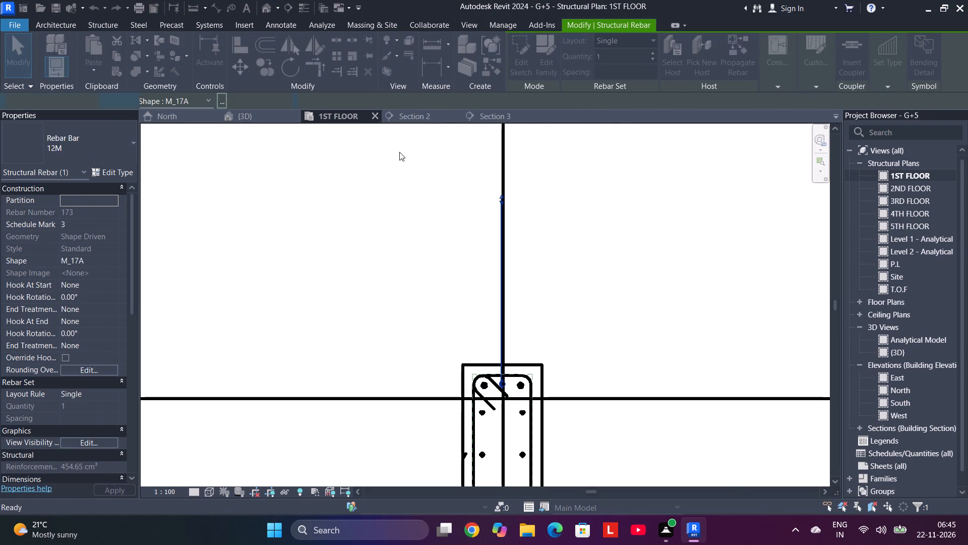
click(379, 350)
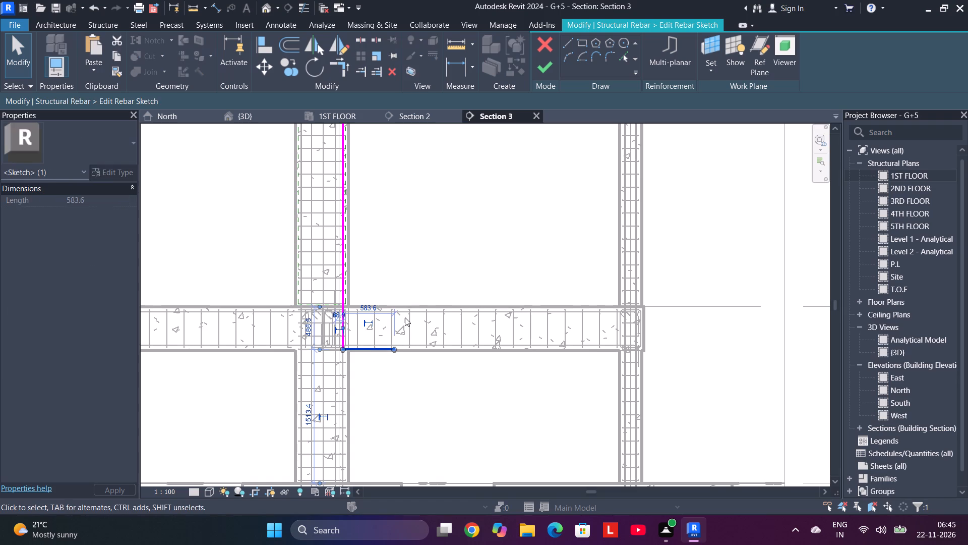
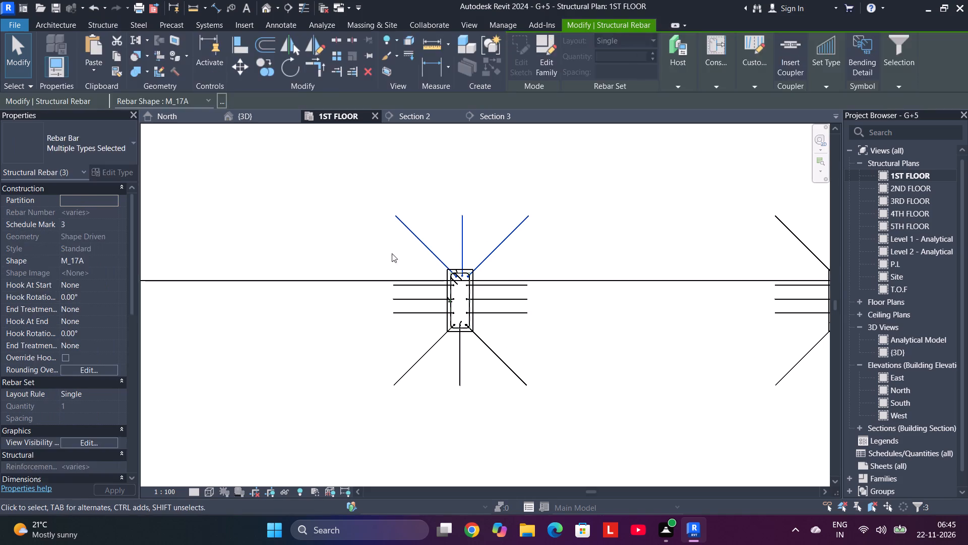
Delete the six M_17A vertical bars with outward legs along the upper and lower faces of the central column in 1ST FLOOR.
drag(541, 361, 367, 368)
key(Delete)
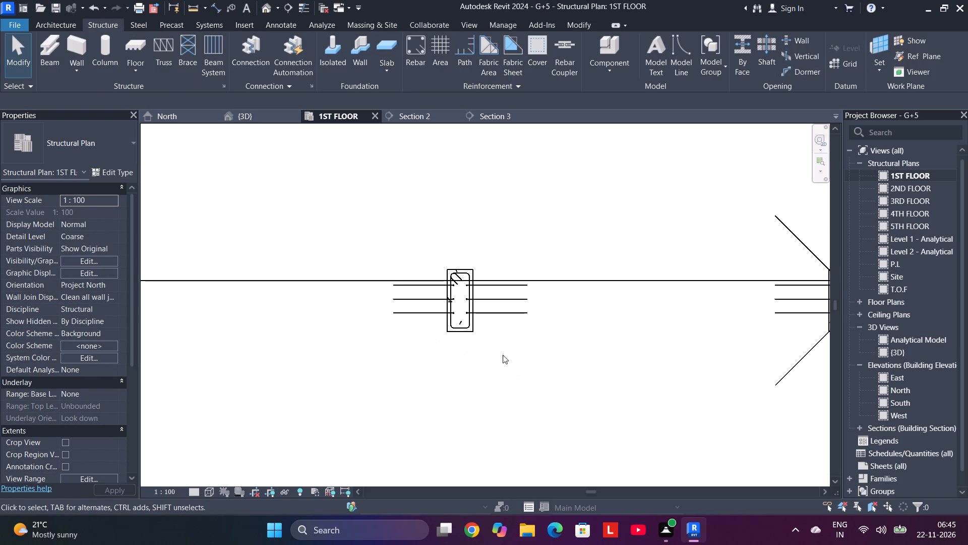
Select the three 12M bars with horizontal legs extending from the right face of the same column.
drag(508, 345, 501, 286)
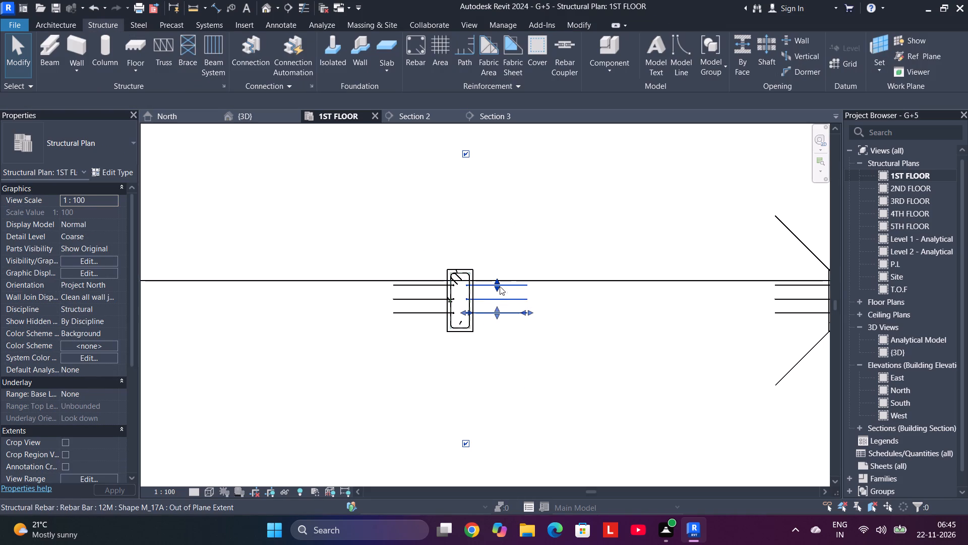
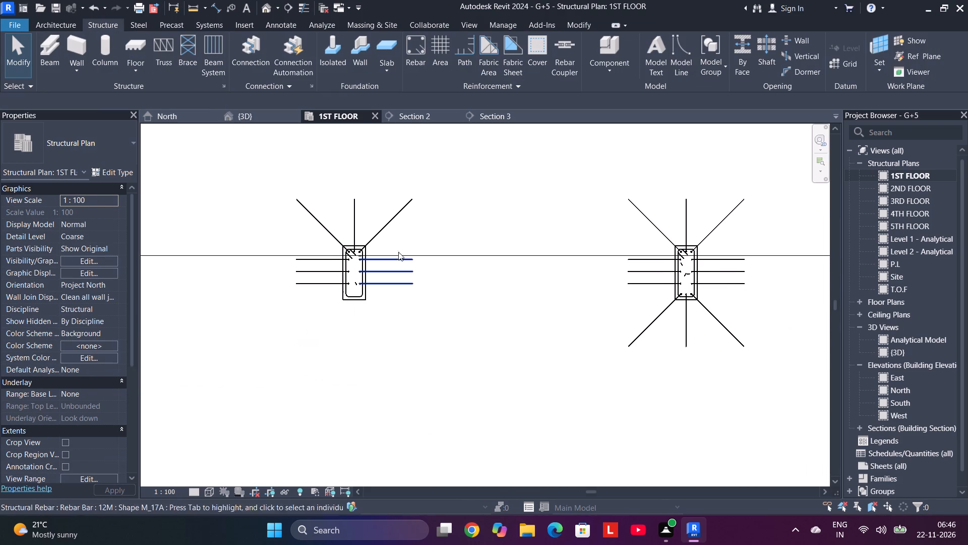
Delete the remaining bent-leg rebars from the left of the two columns in 1ST FLOOR: three fanning from its upper end and three on each side face.
drag(406, 236, 202, 235)
key(Delete)
drag(321, 318, 319, 270)
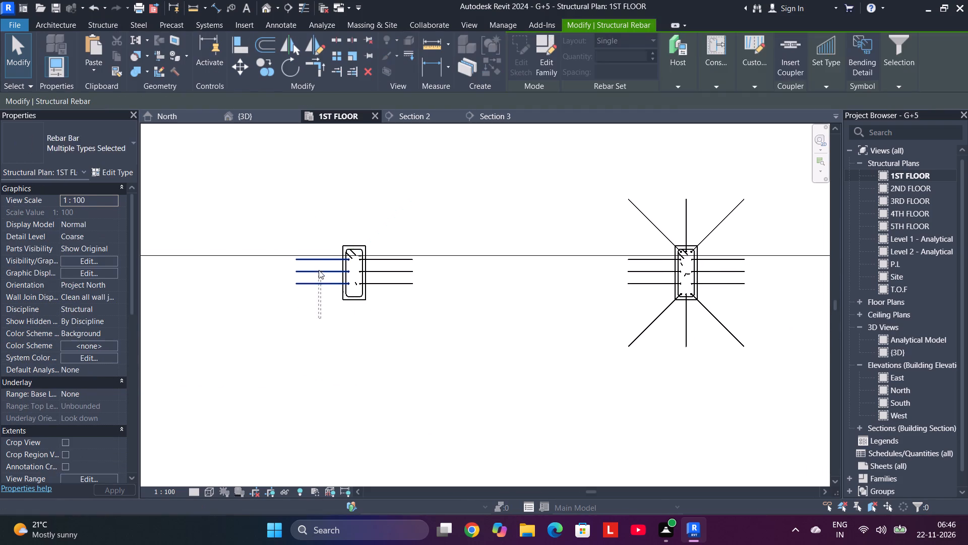
drag(319, 270, 320, 261)
key(Delete)
drag(399, 297, 400, 271)
key(Delete)
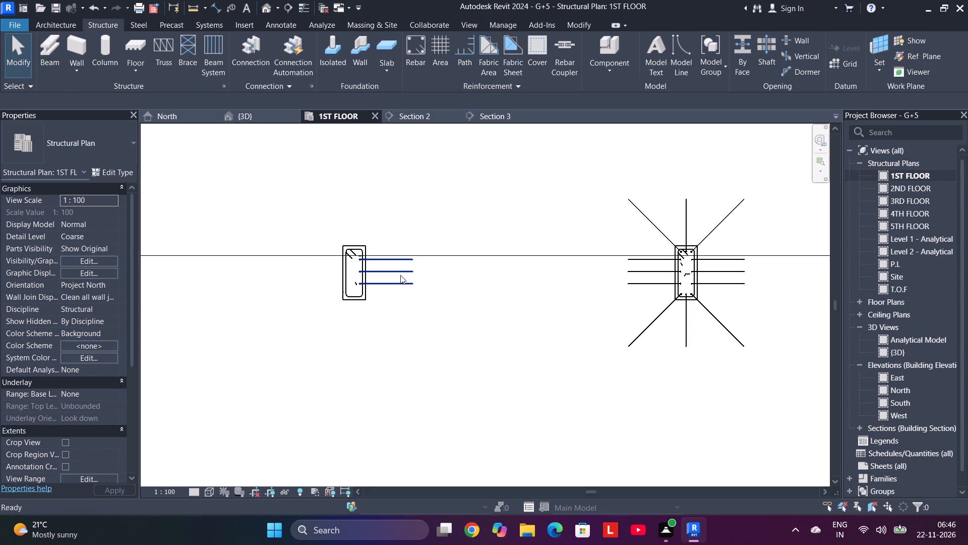
key(Delete)
drag(411, 311, 392, 265)
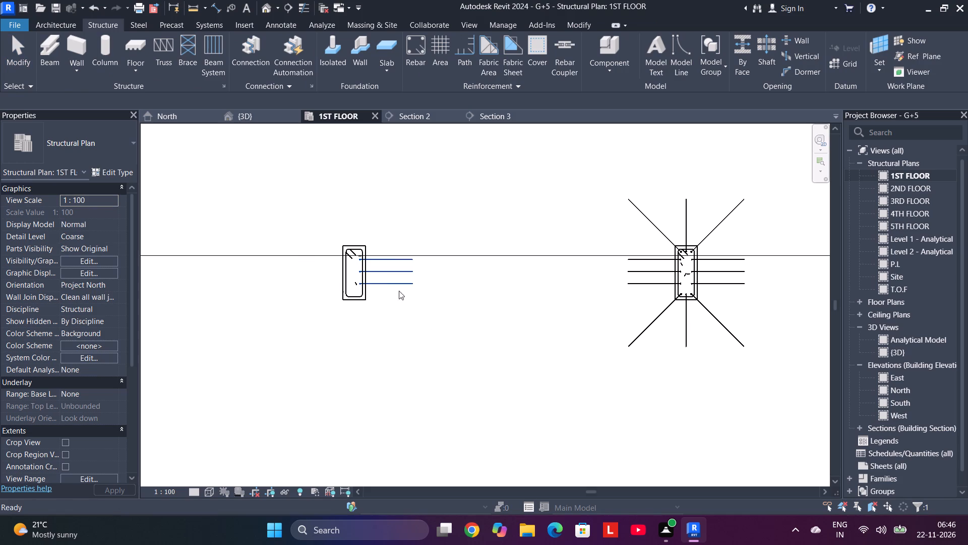
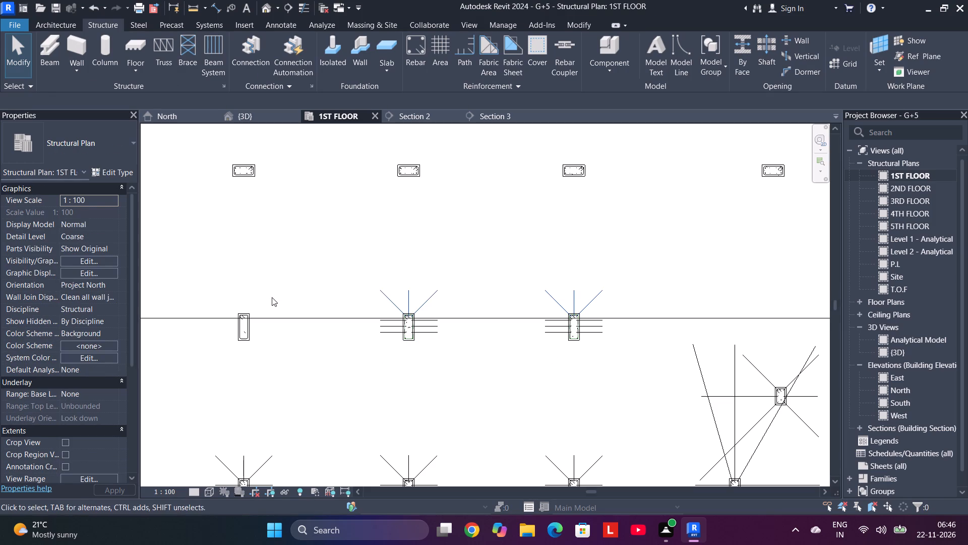
Delete the three bent-leg rebars projecting from each side face of the middle column on the horizontal line in 1ST FLOOR.
scroll(380, 348, up, 3)
drag(403, 338, 403, 316)
key(Delete)
drag(458, 347, 454, 318)
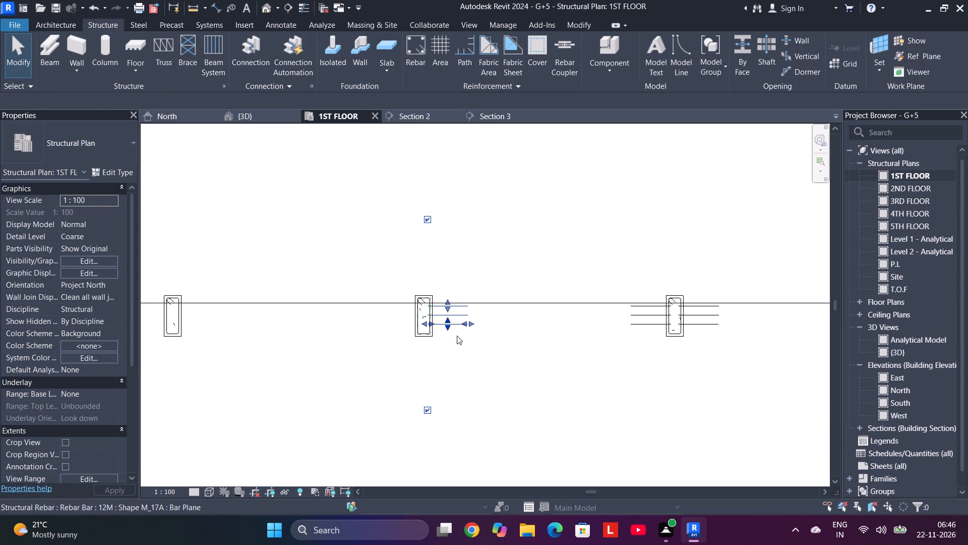
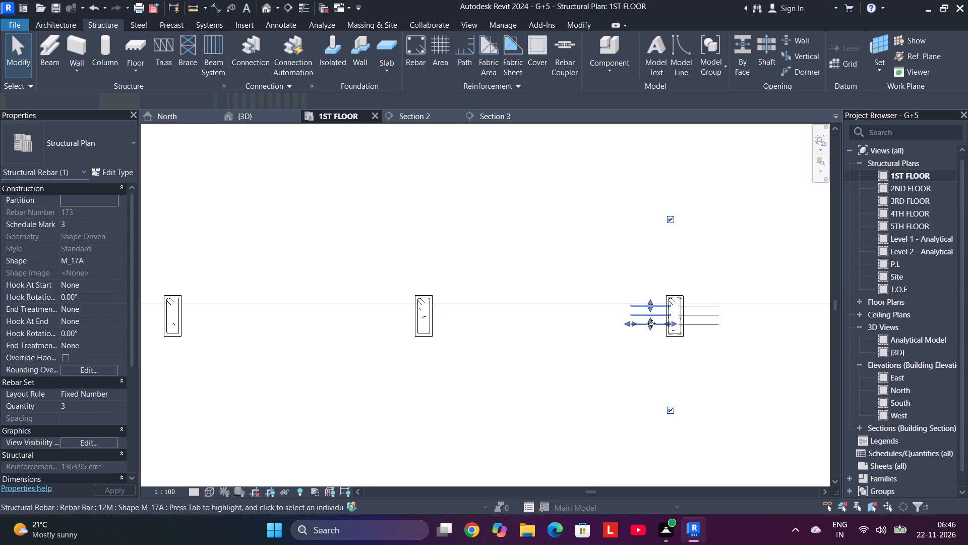
Delete the remaining bent-leg rebar set projecting from the side face of the rightmost column on the horizontal section line.
drag(706, 351, 694, 316)
key(Delete)
Examine the 1ST FLOOR plan for columns that still carry projecting bent-leg bars.
scroll(677, 377, down, 4)
middle_drag(681, 381, 466, 240)
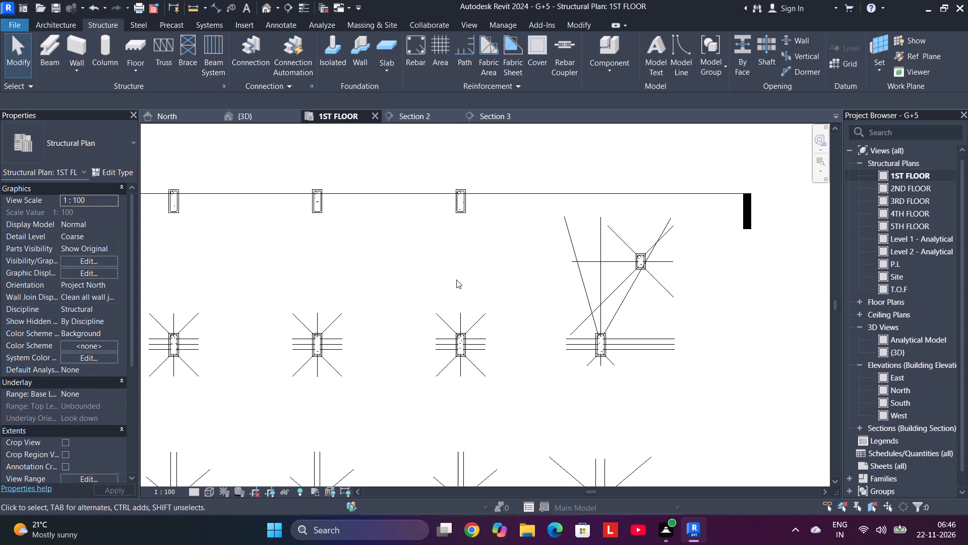
scroll(440, 294, down, 3)
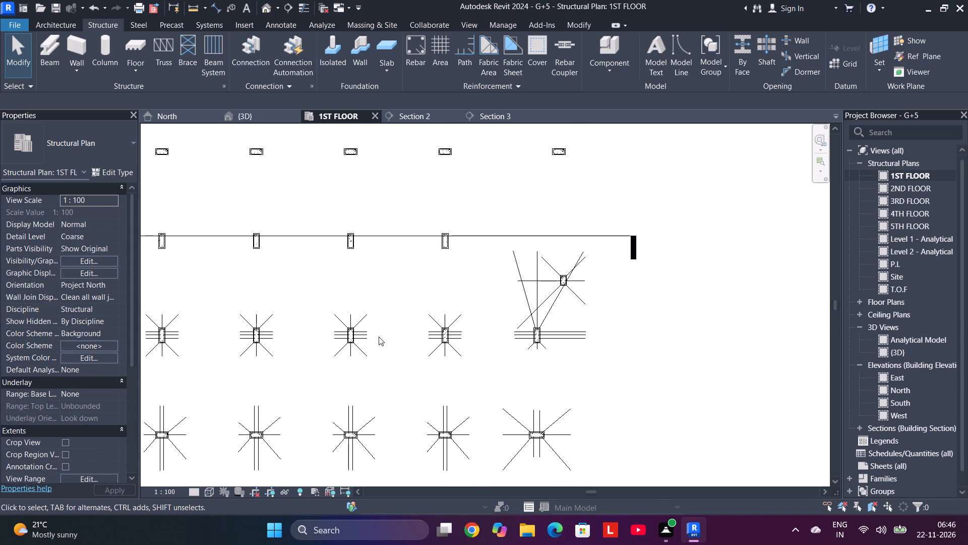
scroll(232, 544, down, 7)
scroll(231, 530, up, 1)
scroll(231, 530, down, 5)
scroll(231, 530, up, 4)
scroll(231, 530, down, 3)
scroll(231, 530, up, 2)
scroll(0, 539, up, 1)
scroll(392, 305, up, 3)
scroll(401, 344, down, 4)
scroll(402, 341, up, 5)
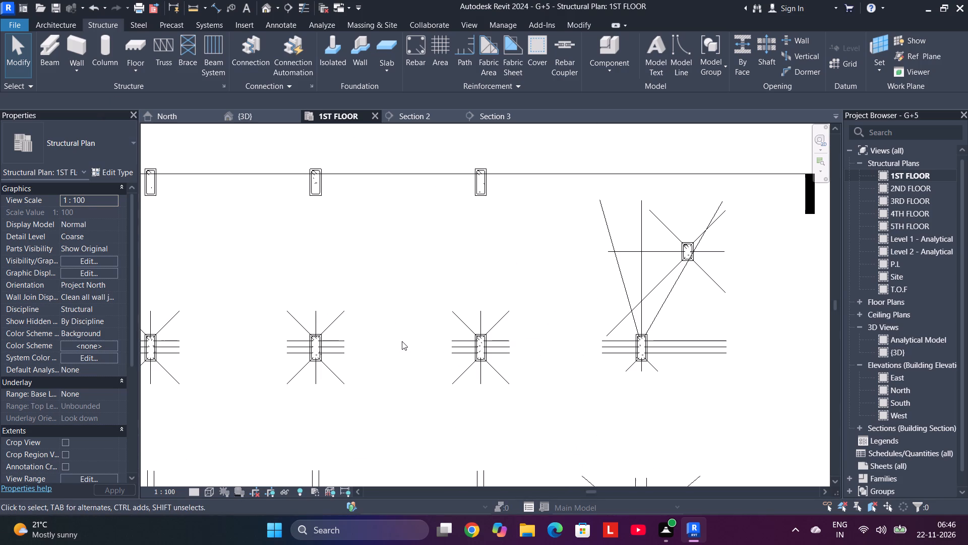
scroll(488, 463, down, 3)
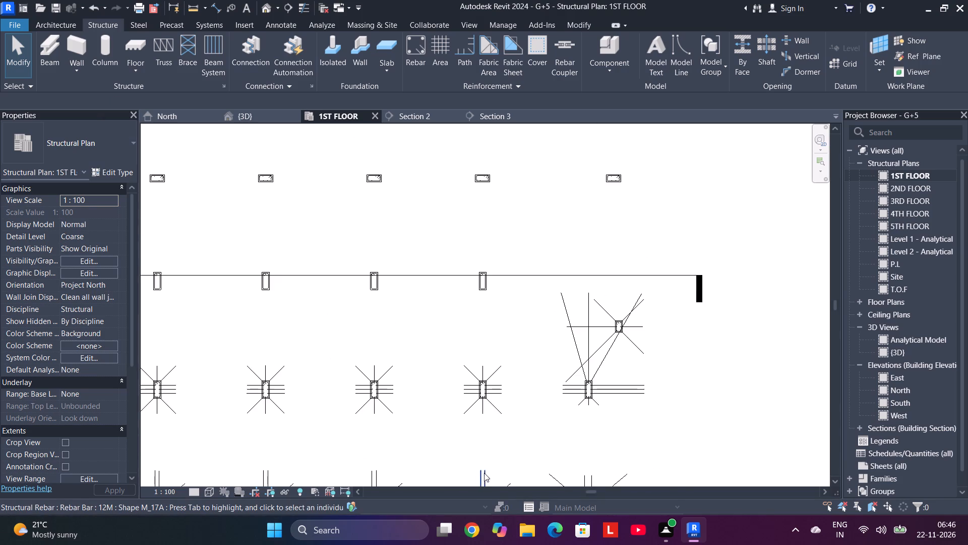
scroll(483, 469, down, 4)
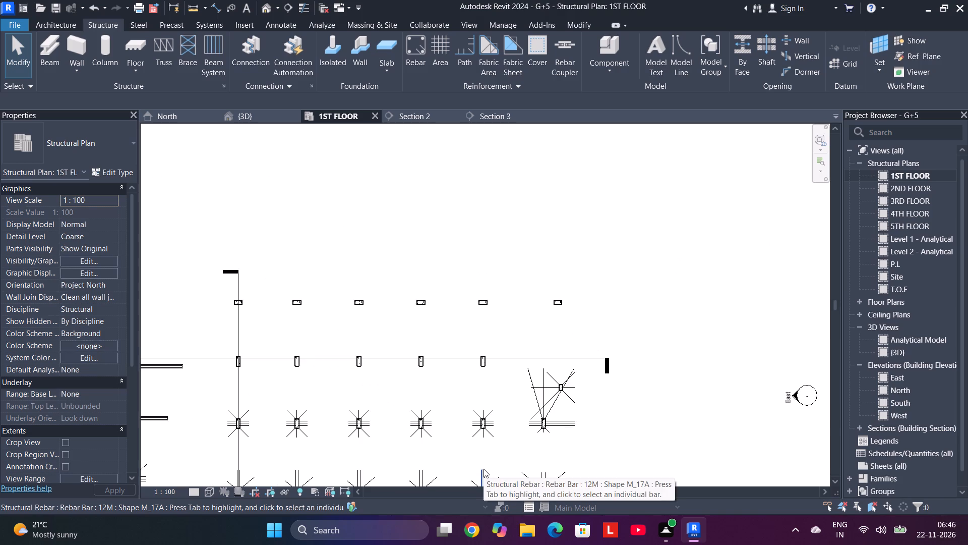
scroll(483, 469, down, 7)
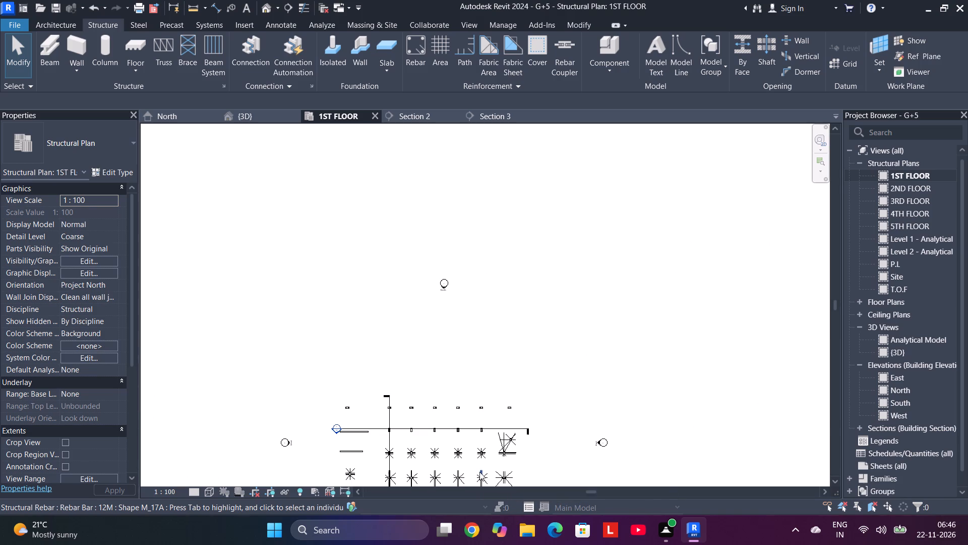
scroll(479, 472, up, 1)
scroll(478, 471, down, 8)
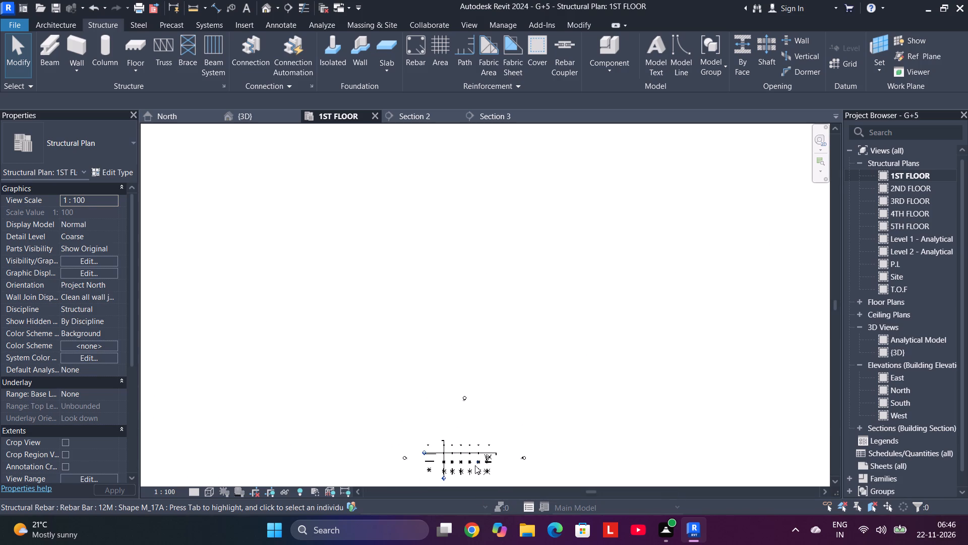
scroll(475, 465, down, 8)
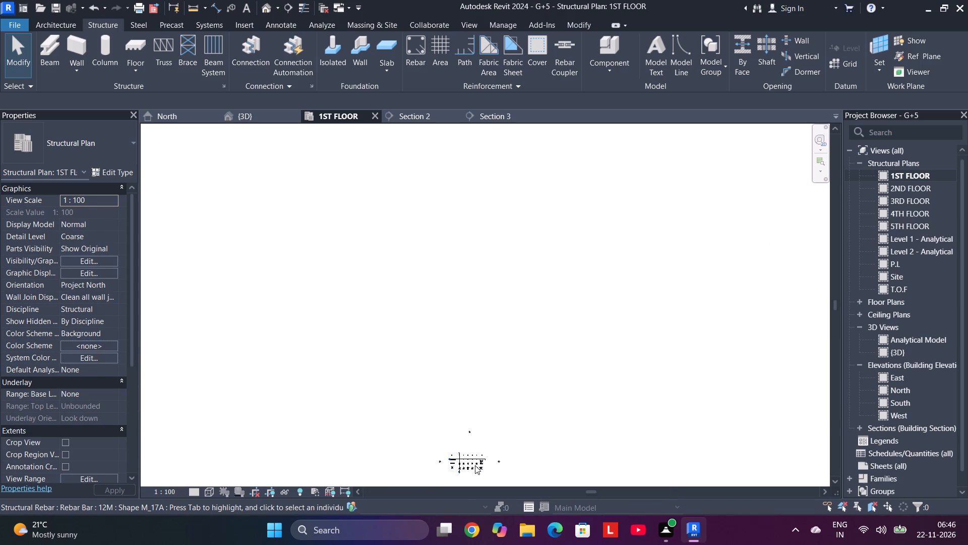
scroll(475, 465, down, 1)
scroll(475, 465, up, 20)
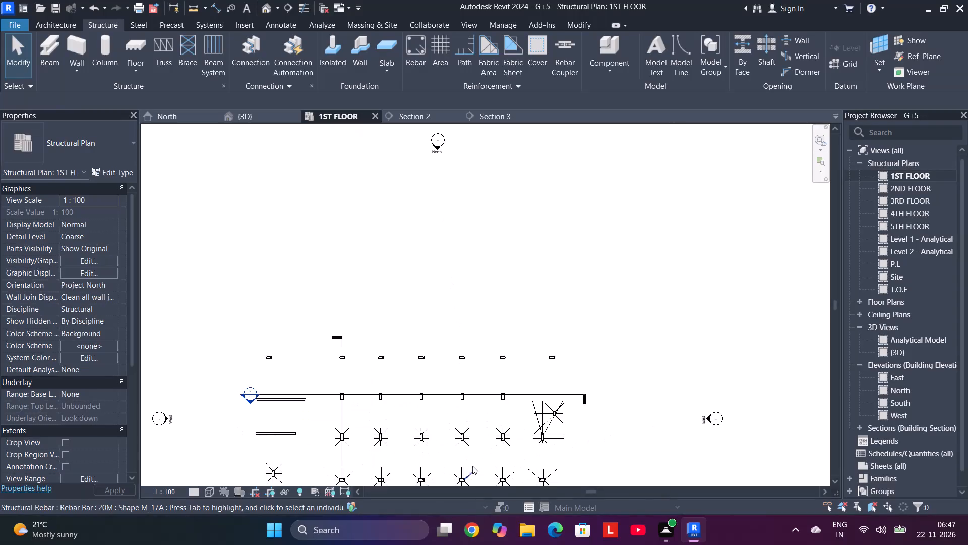
Delete the right-side three-bar set and the three lower bars of the rightmost column in the row directly below the section line.
middle_drag(471, 456, 463, 348)
scroll(464, 371, up, 5)
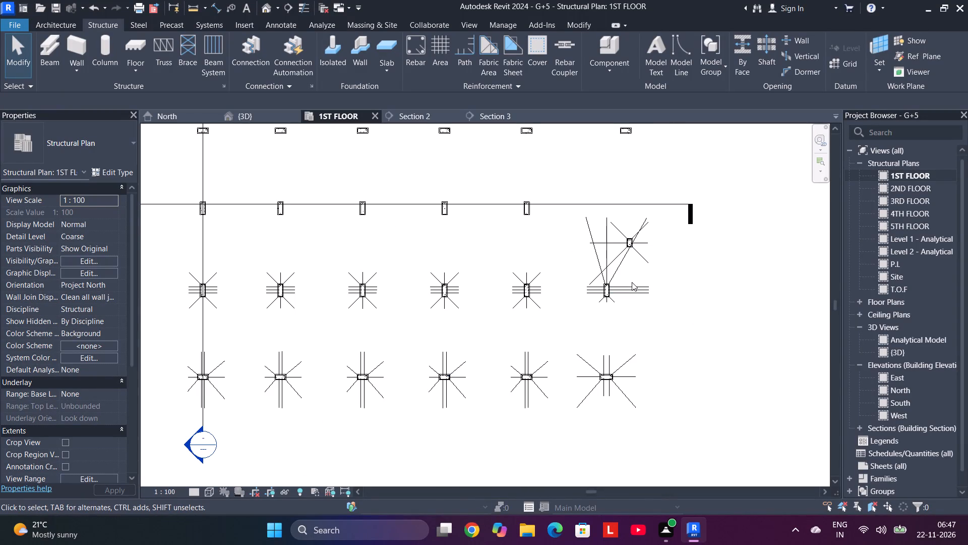
drag(635, 269, 620, 313)
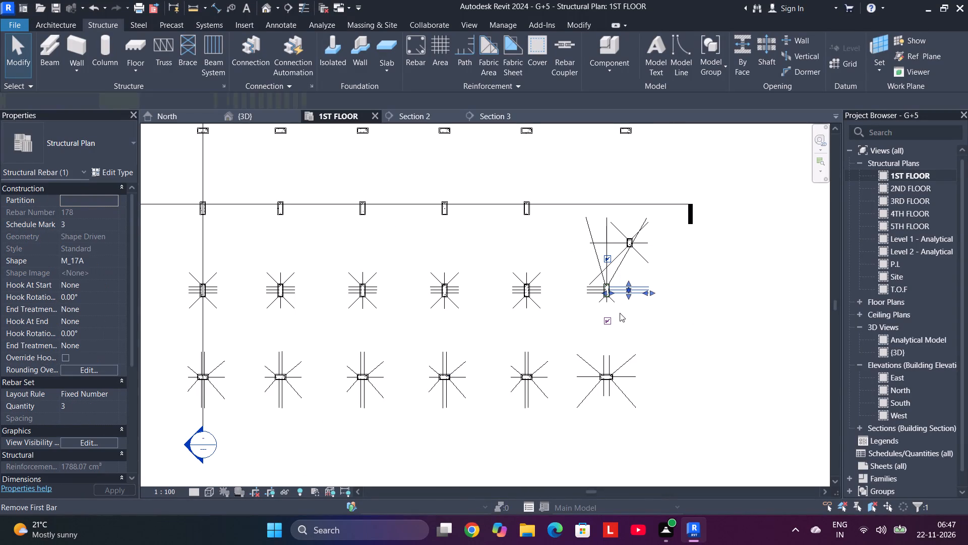
right_click(620, 313)
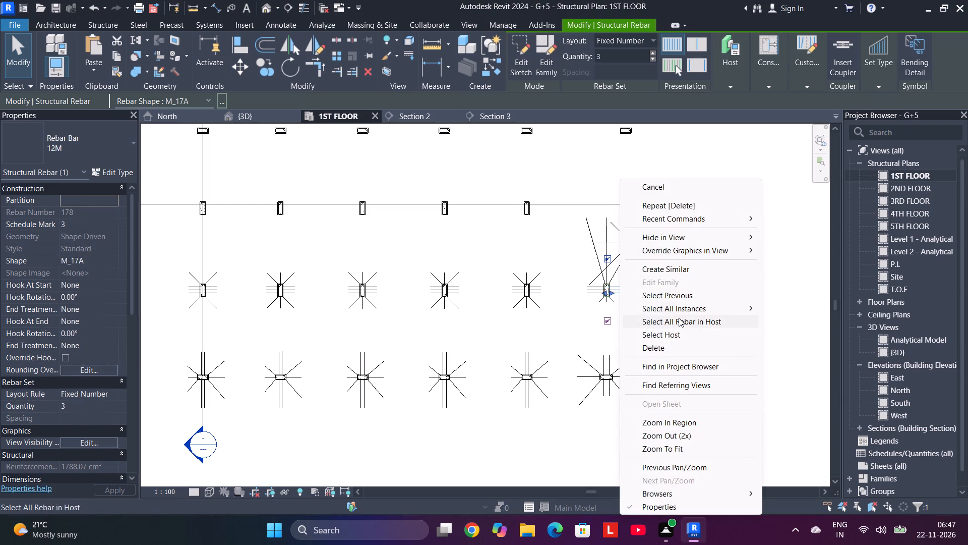
click(674, 345)
scroll(626, 304, up, 4)
drag(622, 293, 579, 302)
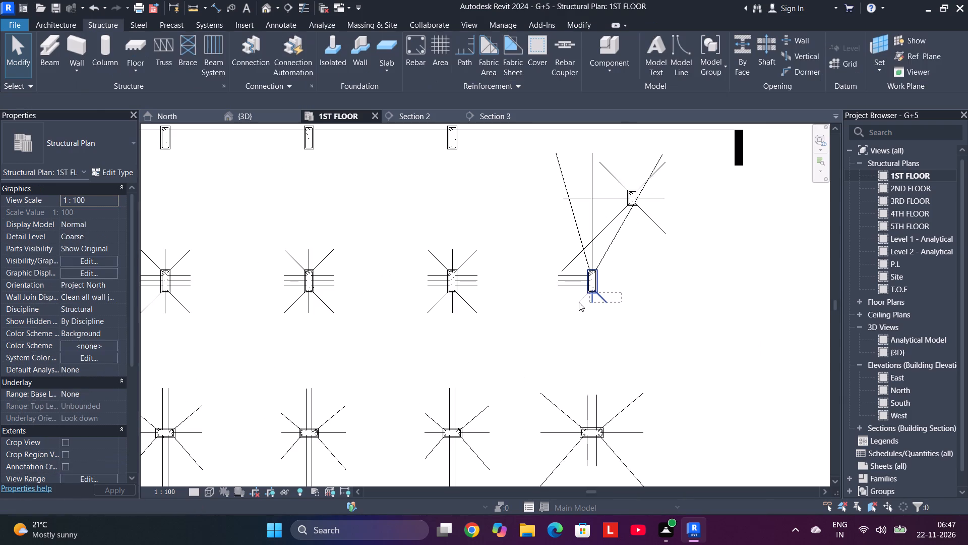
drag(579, 302, 627, 302)
scroll(622, 309, up, 7)
drag(615, 290, 559, 295)
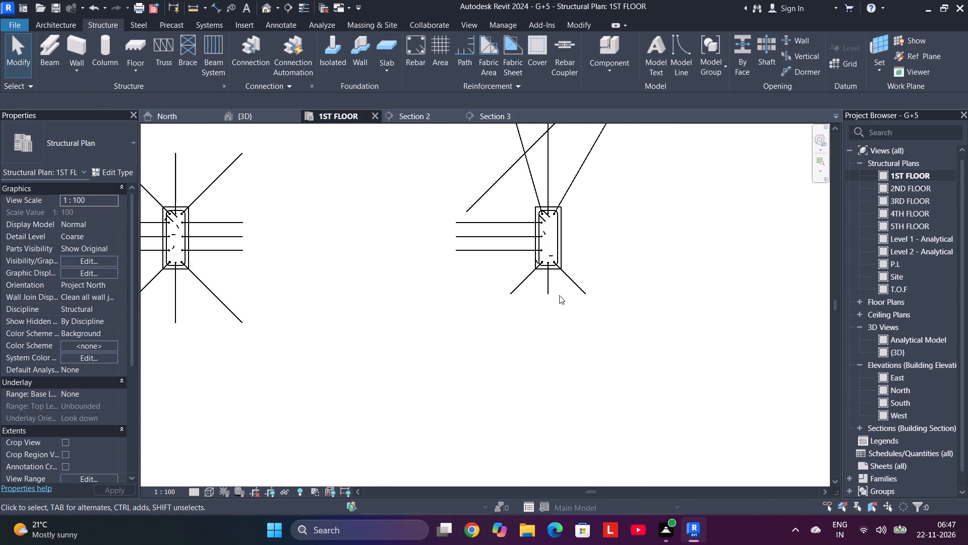
drag(559, 295, 474, 296)
right_click(479, 296)
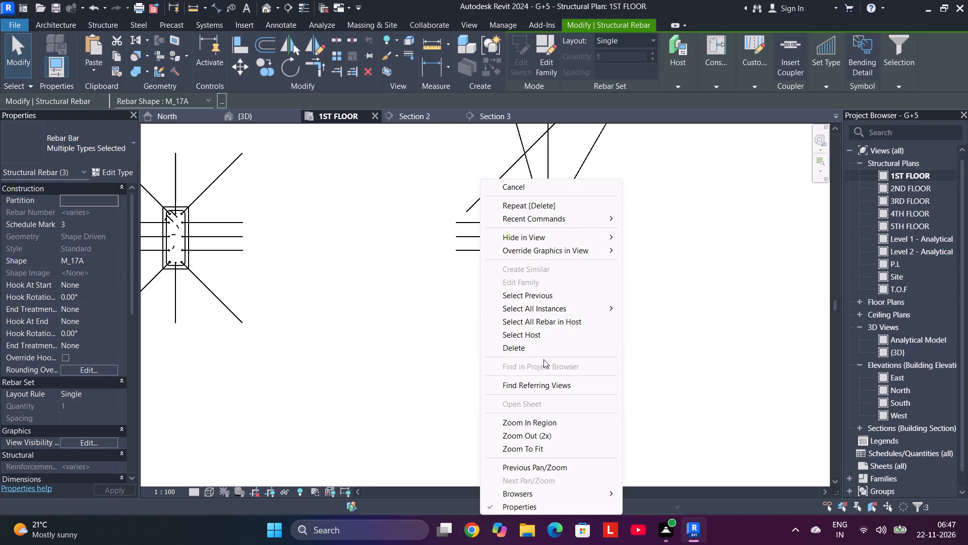
click(541, 346)
Delete the left-side three-bar set and the three long upper bars from the same rightmost column.
drag(492, 295, 465, 221)
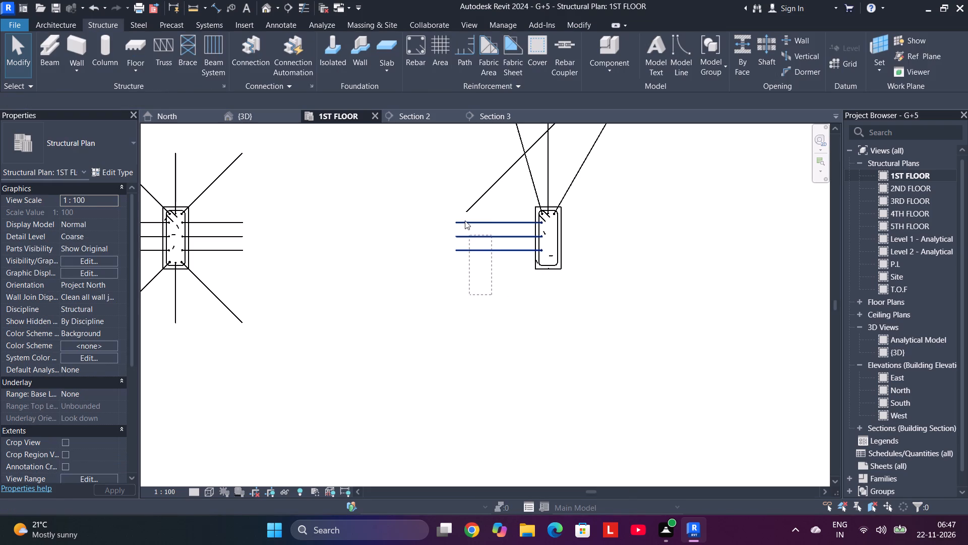
drag(465, 221, 465, 222)
right_click(465, 222)
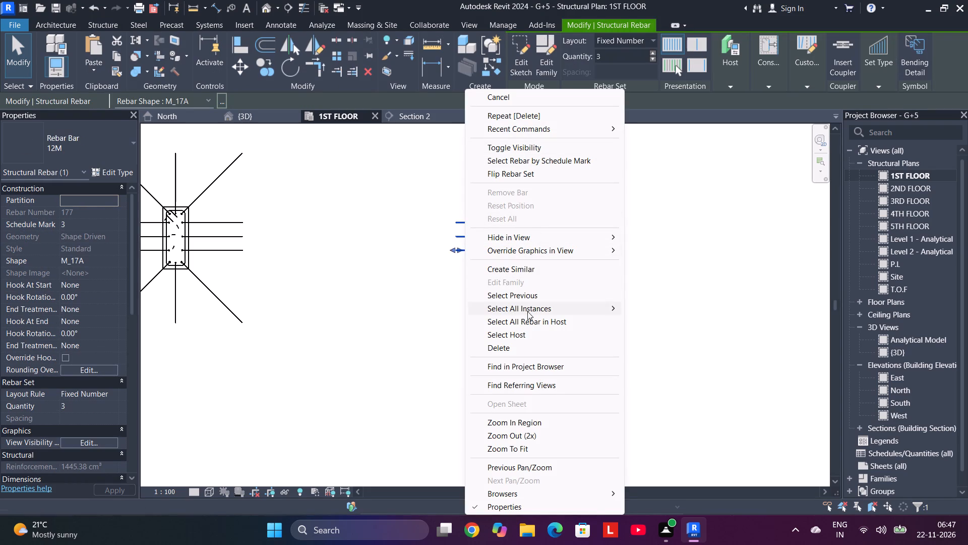
click(525, 347)
middle_drag(511, 275, 502, 366)
scroll(504, 355, up, 1)
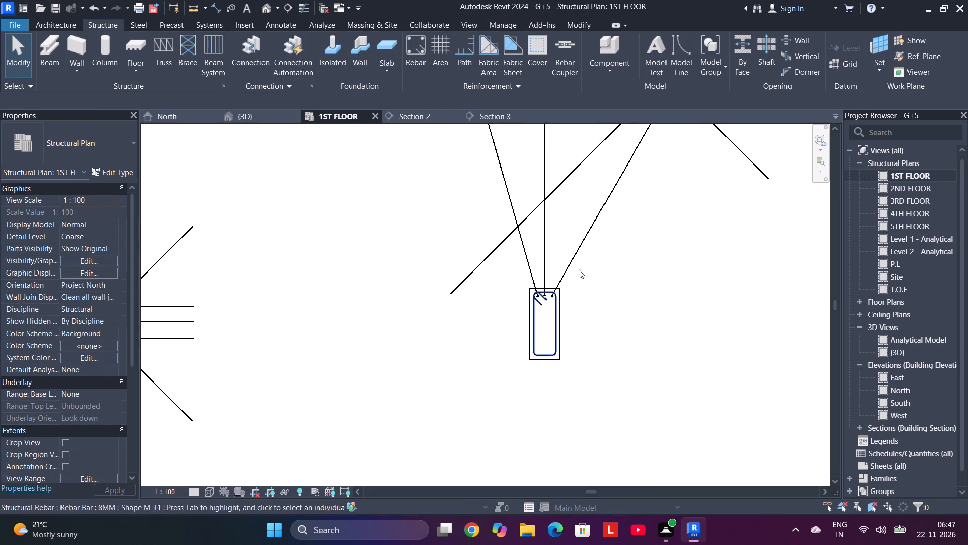
drag(622, 237, 524, 261)
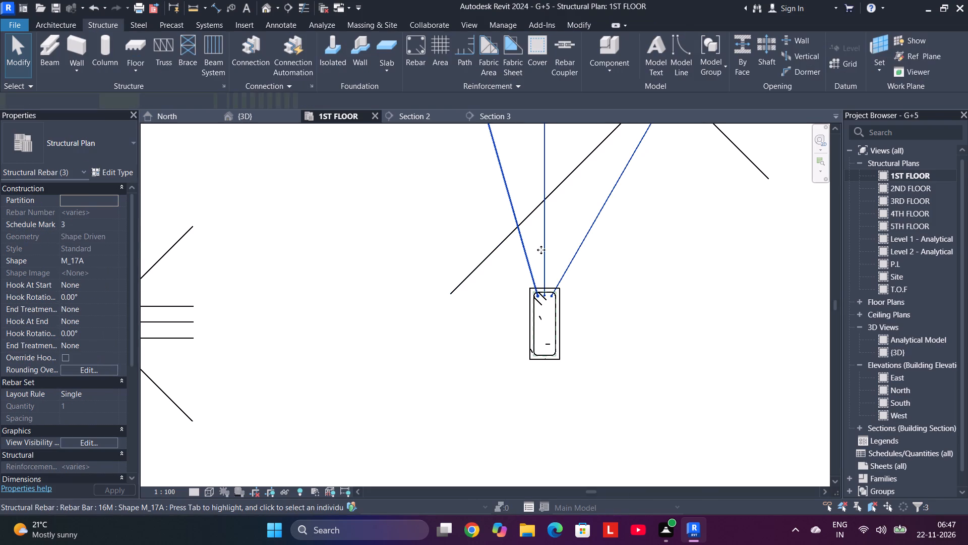
right_click(546, 246)
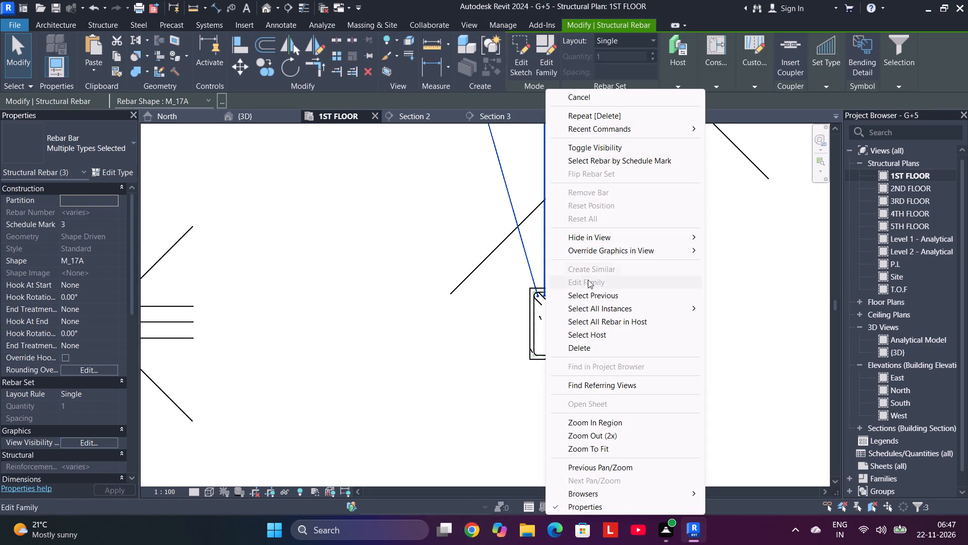
click(607, 348)
On the adjacent column to the left, delete the three lower bars, the right-side set and the upper-right diagonal bar.
scroll(490, 322, down, 5)
middle_drag(435, 336, 555, 324)
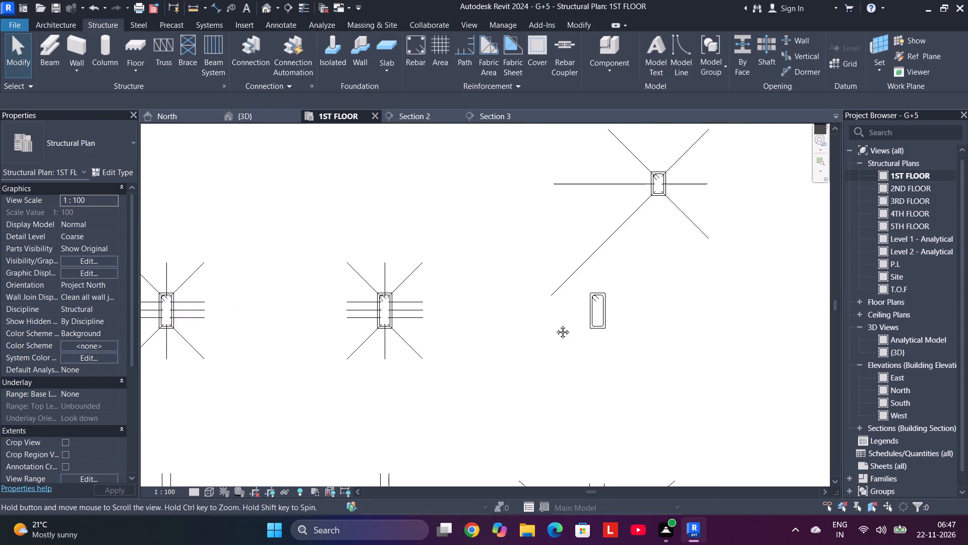
middle_drag(555, 324, 558, 325)
drag(484, 347, 386, 349)
right_click(422, 353)
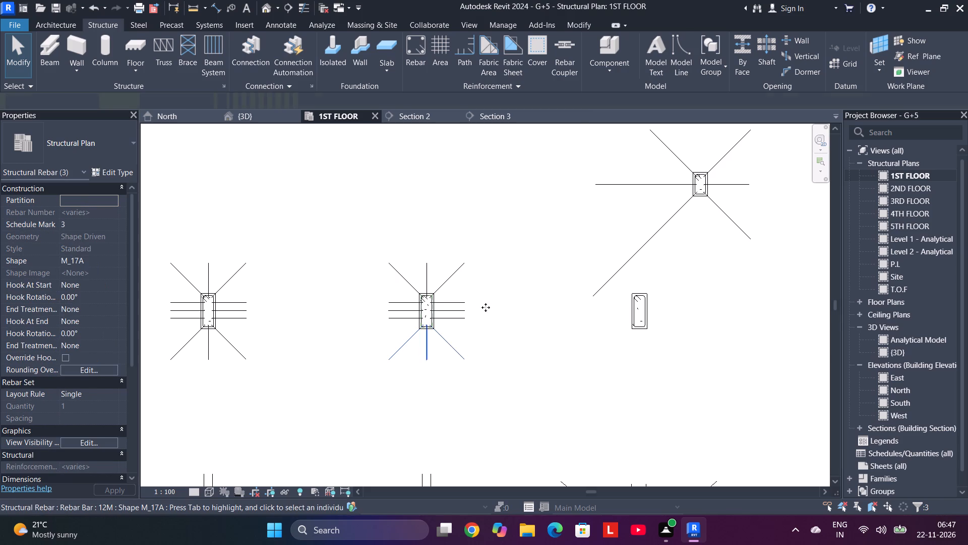
click(473, 350)
drag(458, 343, 454, 291)
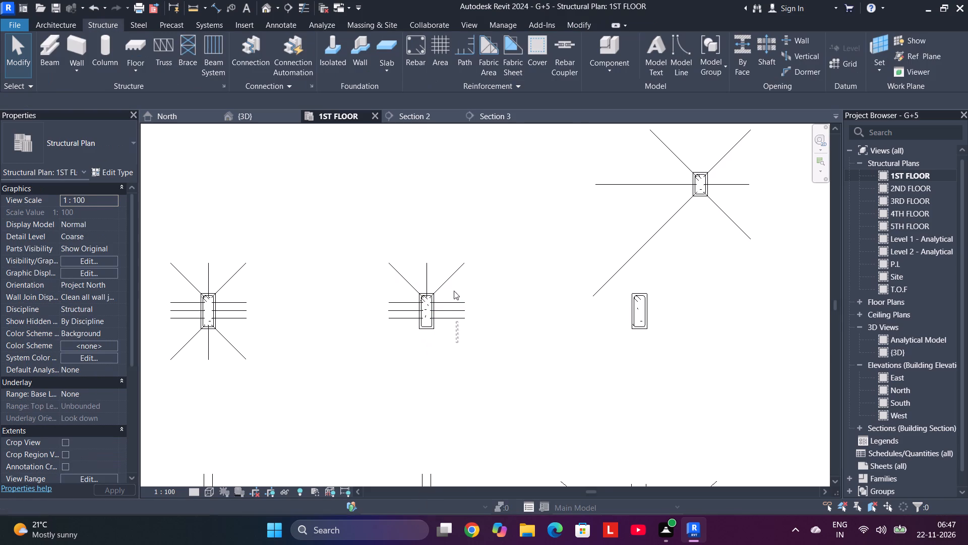
drag(454, 291, 452, 244)
right_click(452, 244)
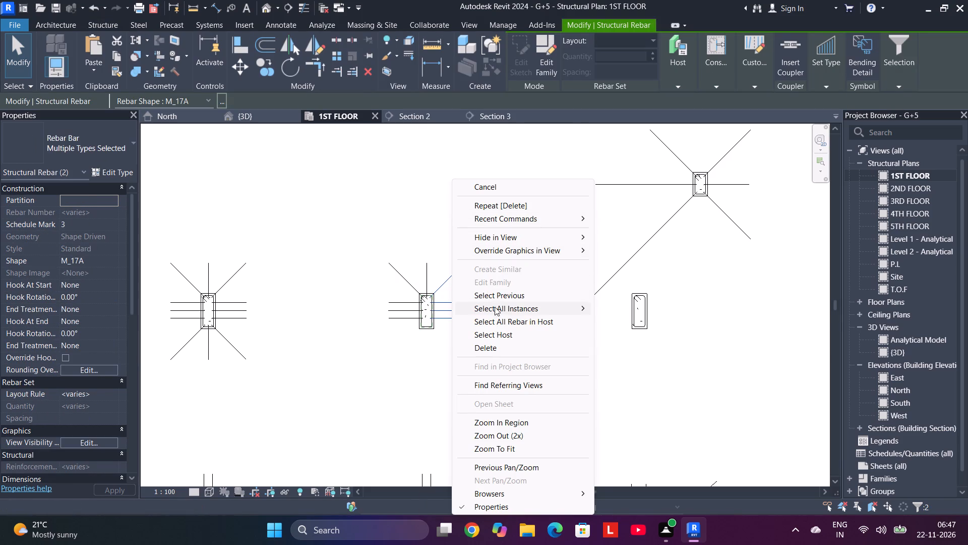
click(494, 349)
Delete that column's remaining two upper bars and its left-side three-bar set.
drag(451, 264, 374, 277)
right_click(398, 270)
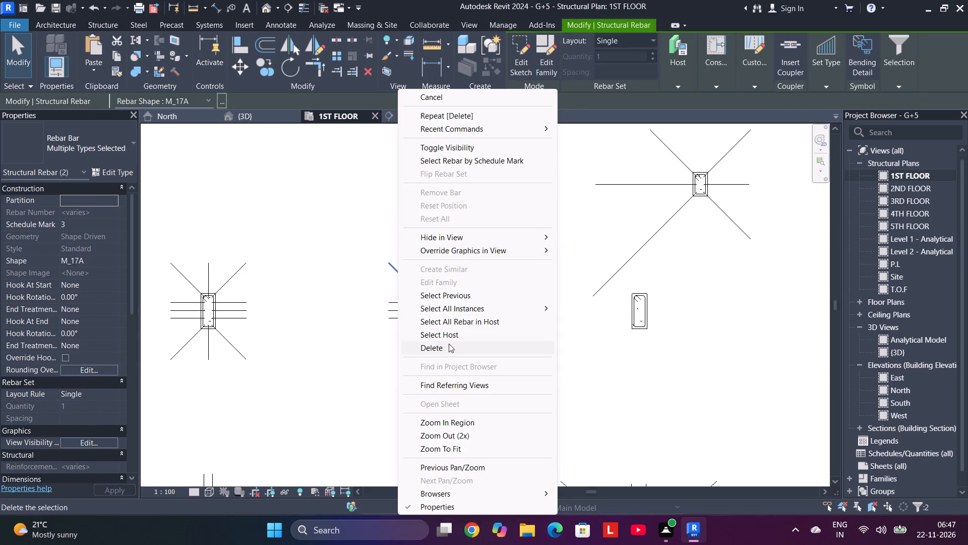
click(448, 345)
drag(384, 271, 394, 374)
right_click(401, 359)
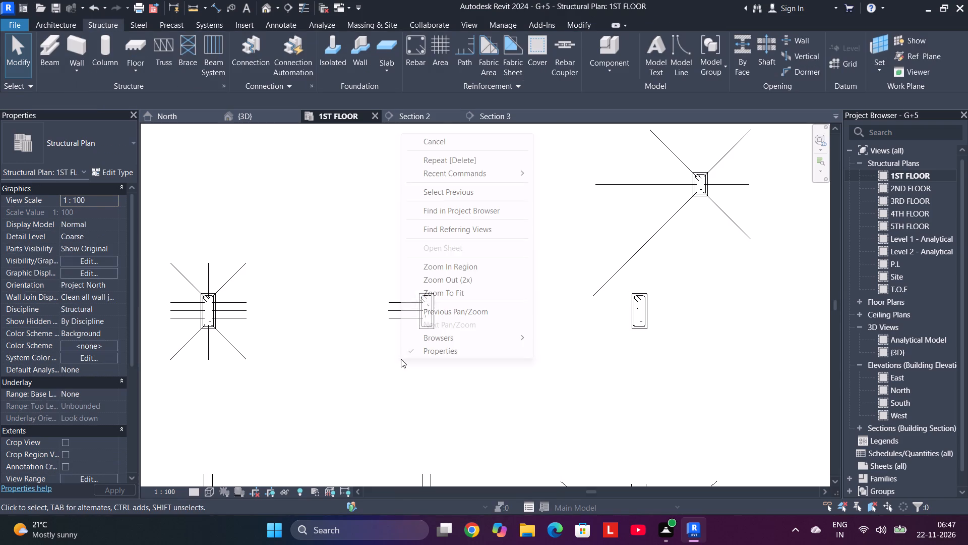
click(371, 335)
drag(414, 353, 395, 284)
right_click(396, 286)
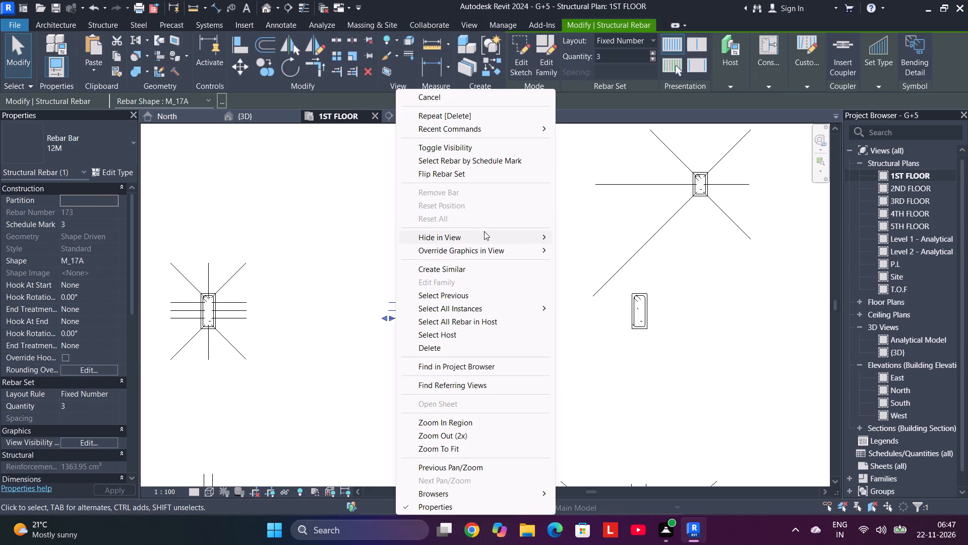
click(483, 347)
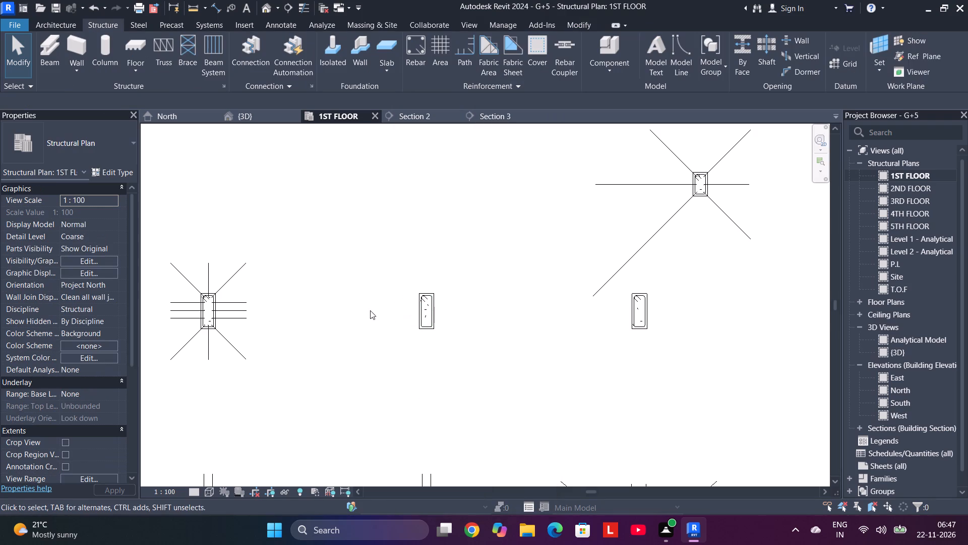
Delete the three lower bent-leg bars from the third column from the right in the same row.
middle_drag(359, 313, 563, 316)
drag(457, 336, 353, 364)
right_click(353, 365)
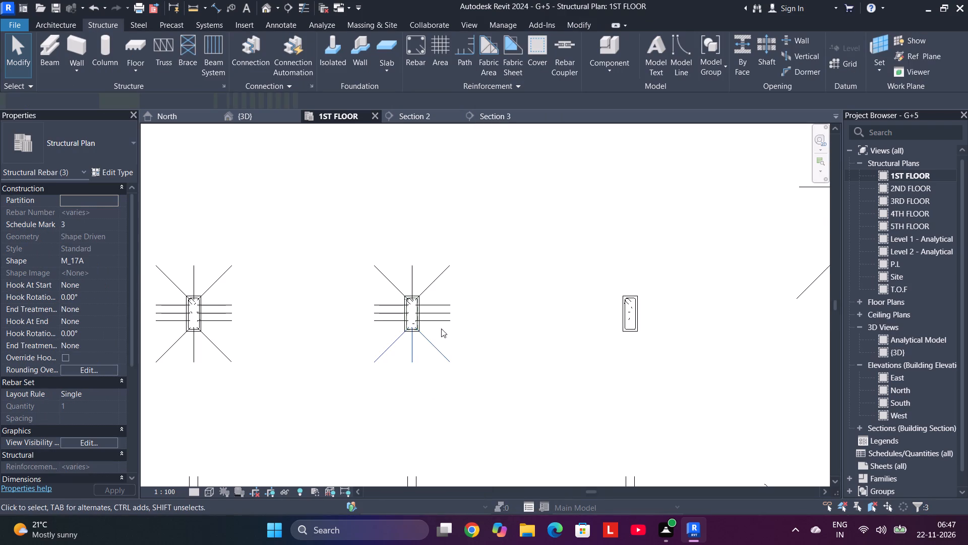
click(436, 202)
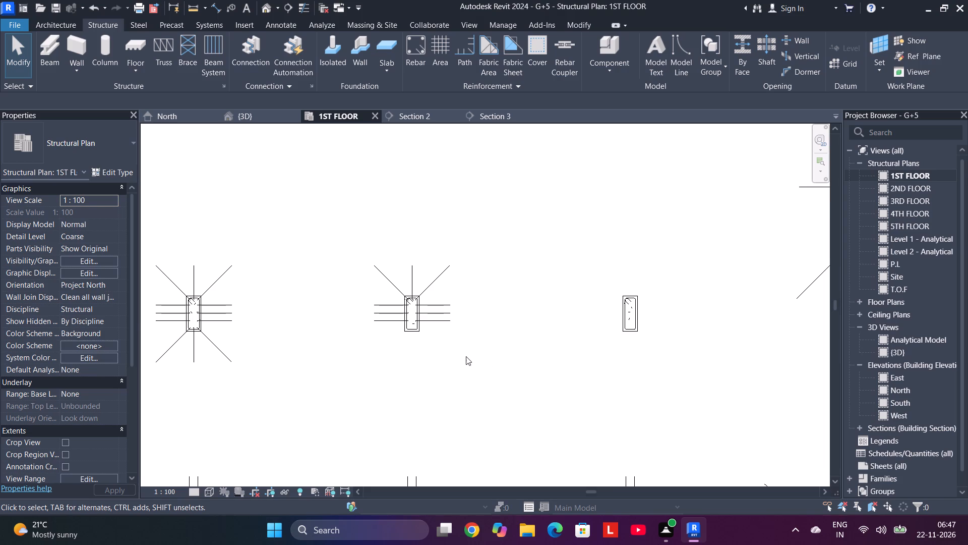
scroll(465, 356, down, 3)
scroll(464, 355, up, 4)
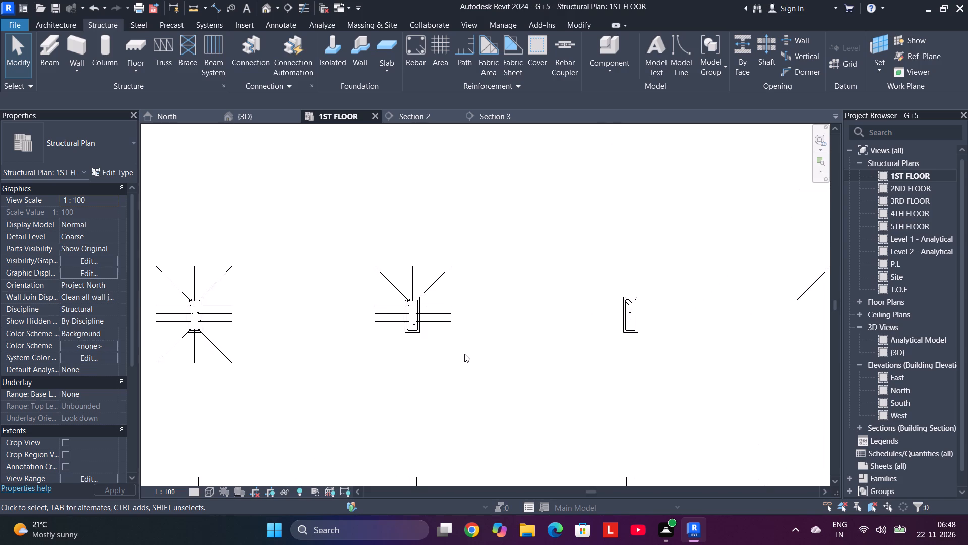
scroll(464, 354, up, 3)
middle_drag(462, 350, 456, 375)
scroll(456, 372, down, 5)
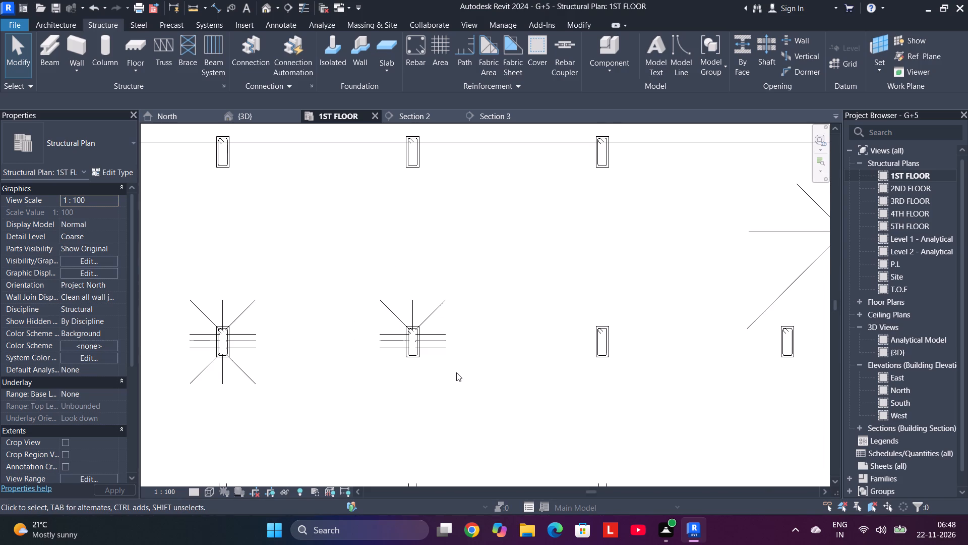
Delete the right-side set, the three upper bars and the left-side set from the third column from the right.
middle_drag(456, 372, 450, 414)
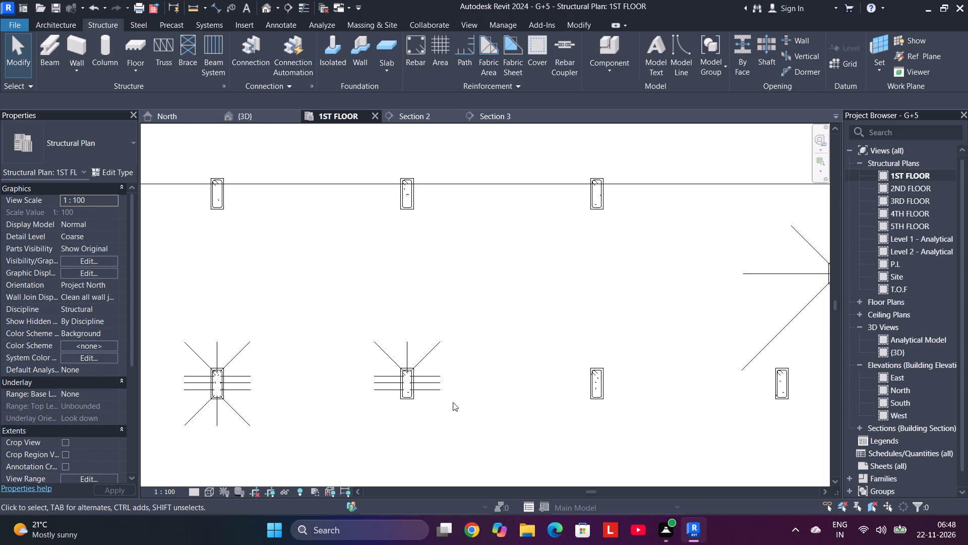
drag(436, 405, 422, 333)
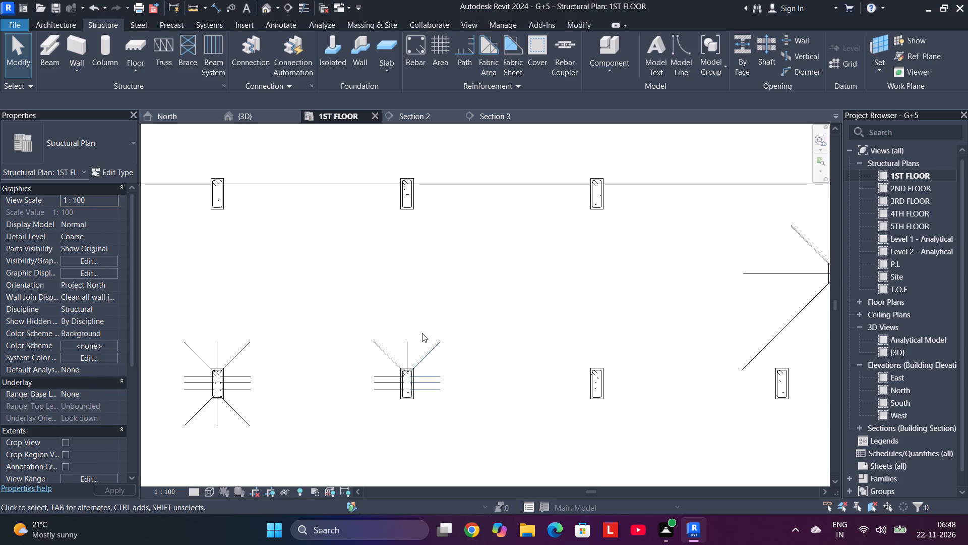
right_click(422, 333)
click(463, 351)
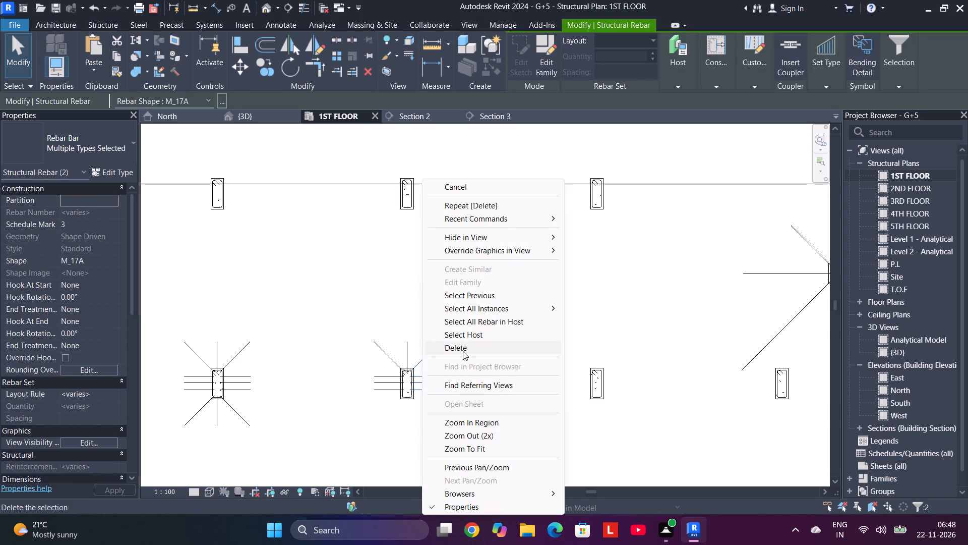
drag(442, 346, 368, 348)
right_click(375, 348)
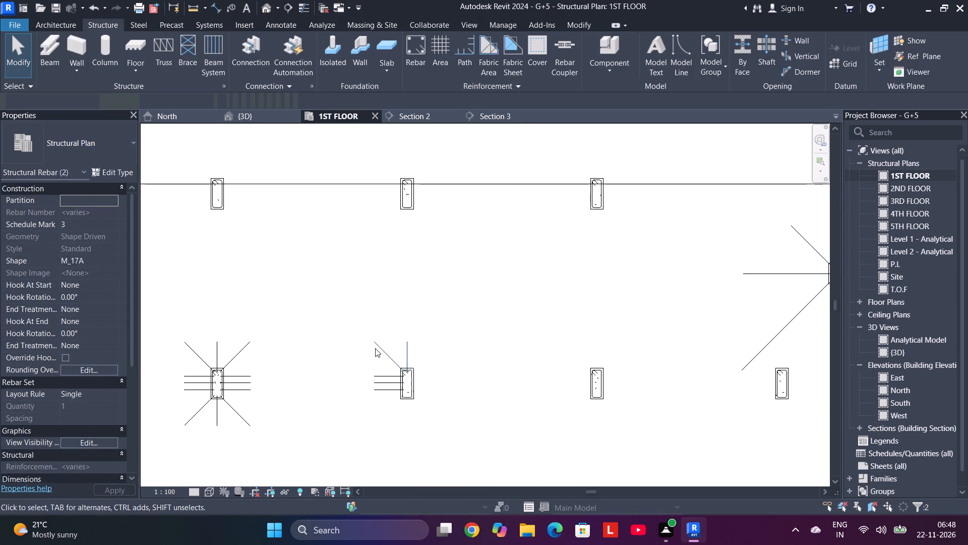
click(408, 346)
drag(385, 347, 367, 410)
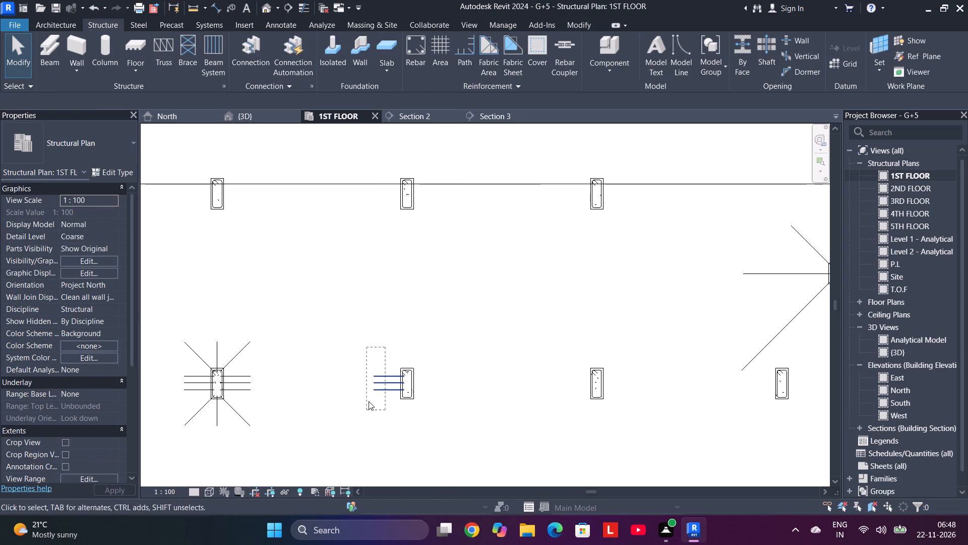
right_click(373, 391)
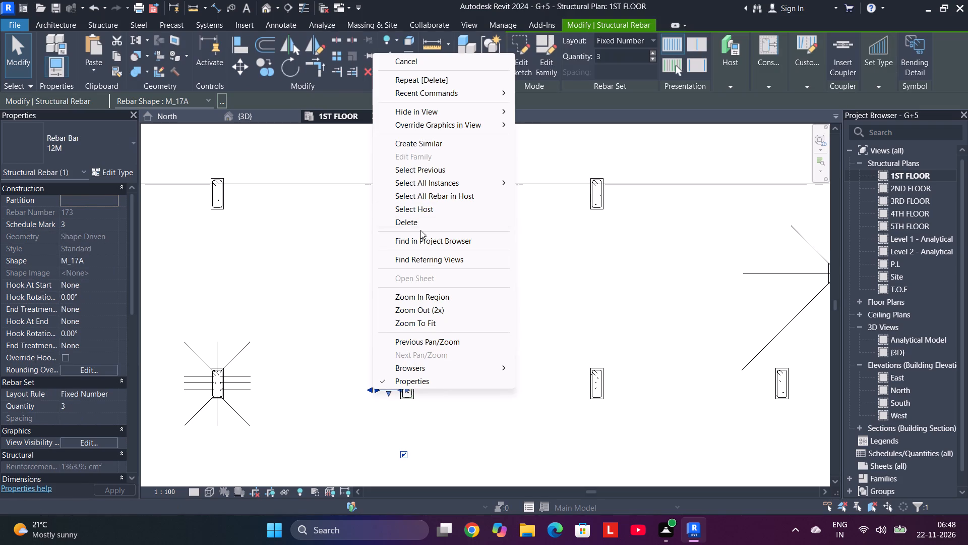
click(420, 223)
Delete all upper, lower, left-side and right-side bent-leg bars from the next column to the left in the same row.
middle_drag(330, 331, 531, 291)
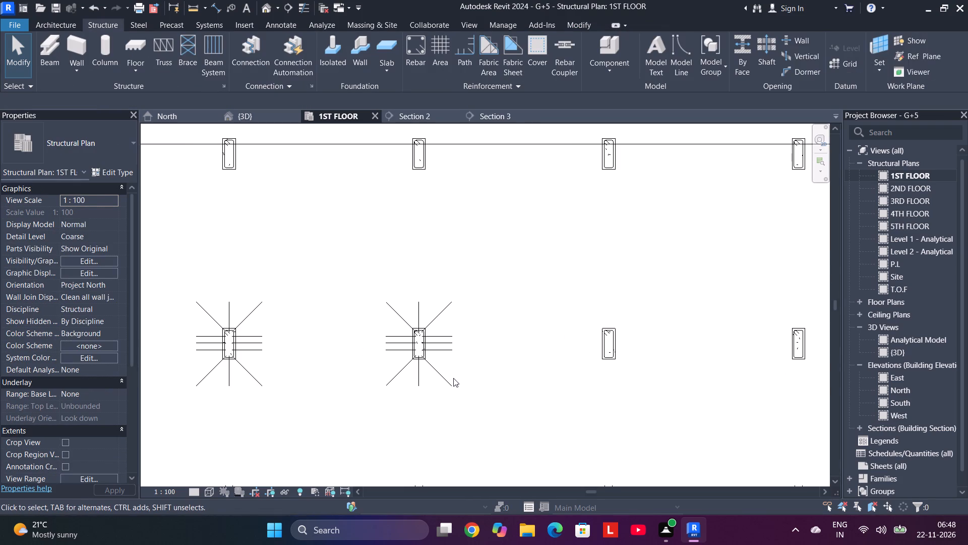
drag(453, 378, 450, 287)
right_click(450, 287)
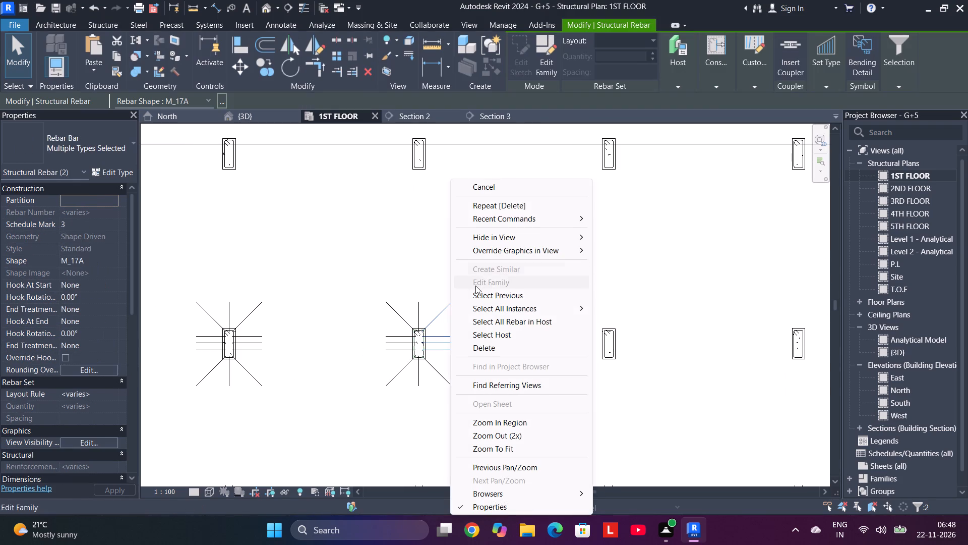
click(485, 351)
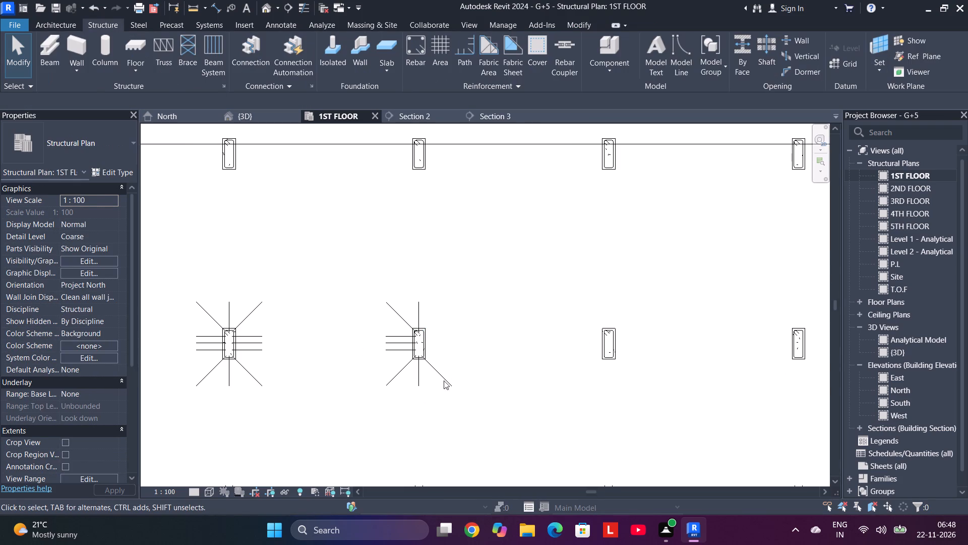
drag(452, 369, 358, 384)
right_click(369, 384)
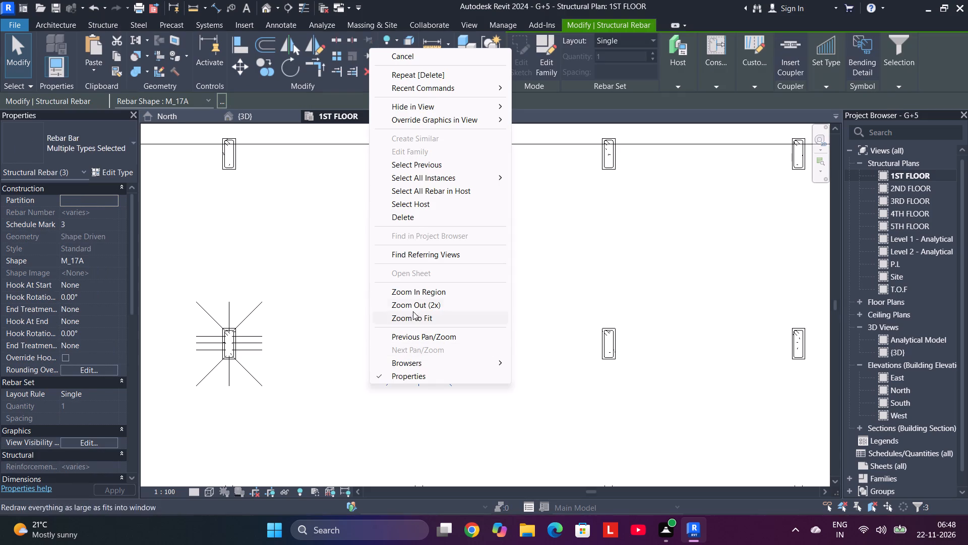
click(423, 217)
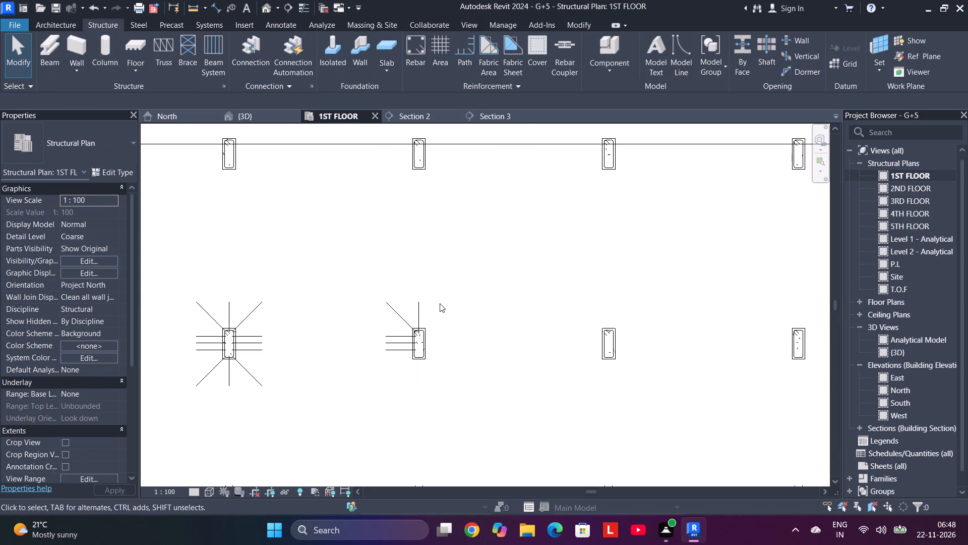
drag(440, 306, 375, 316)
right_click(377, 309)
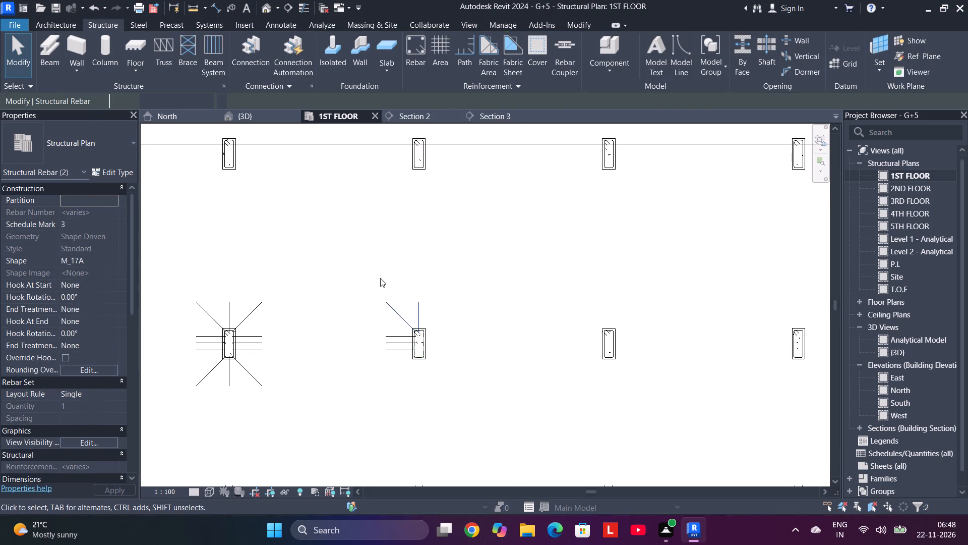
click(406, 345)
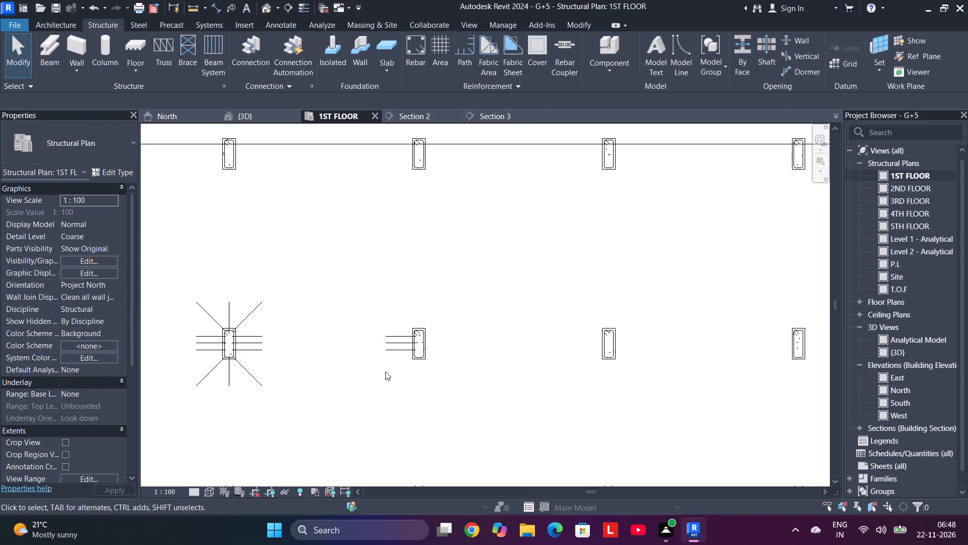
drag(389, 312, 394, 392)
right_click(392, 341)
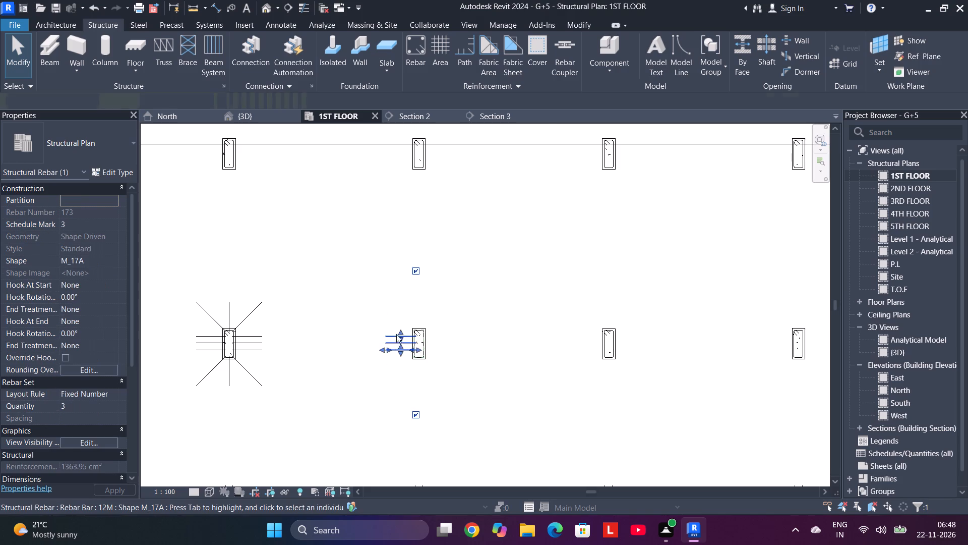
click(428, 346)
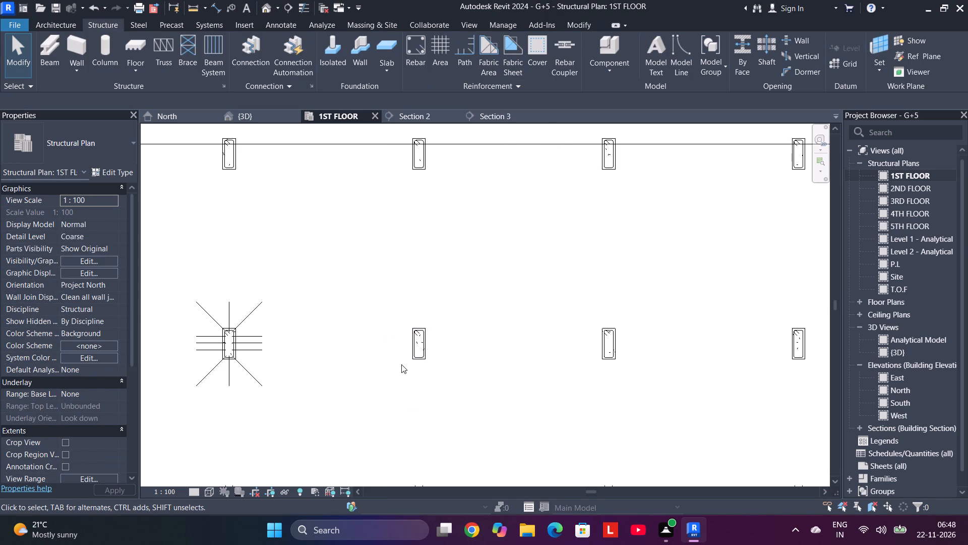
On the second column from the row's left end, delete the three lower bars, the right-side set and the upper-right diagonal bar.
middle_drag(351, 357, 515, 336)
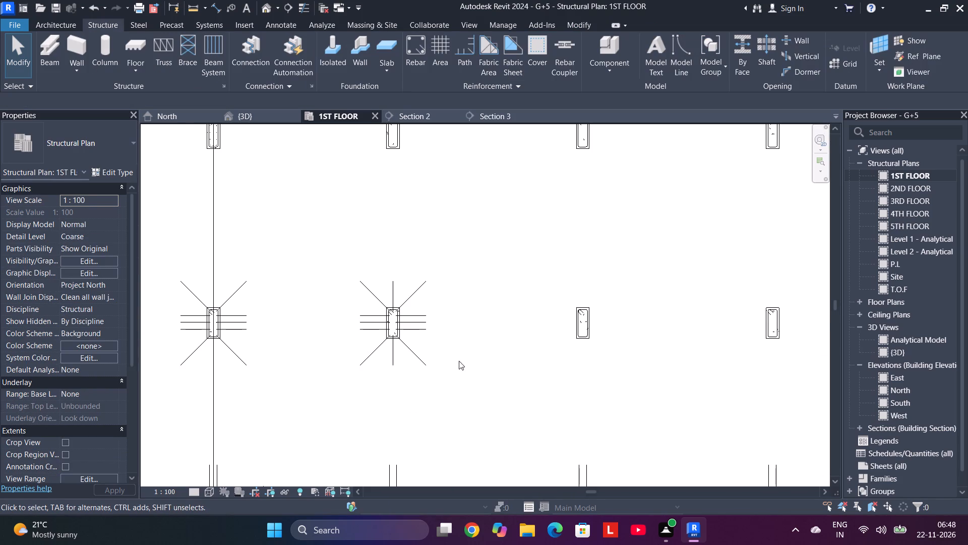
scroll(455, 359, up, 5)
drag(428, 344, 351, 359)
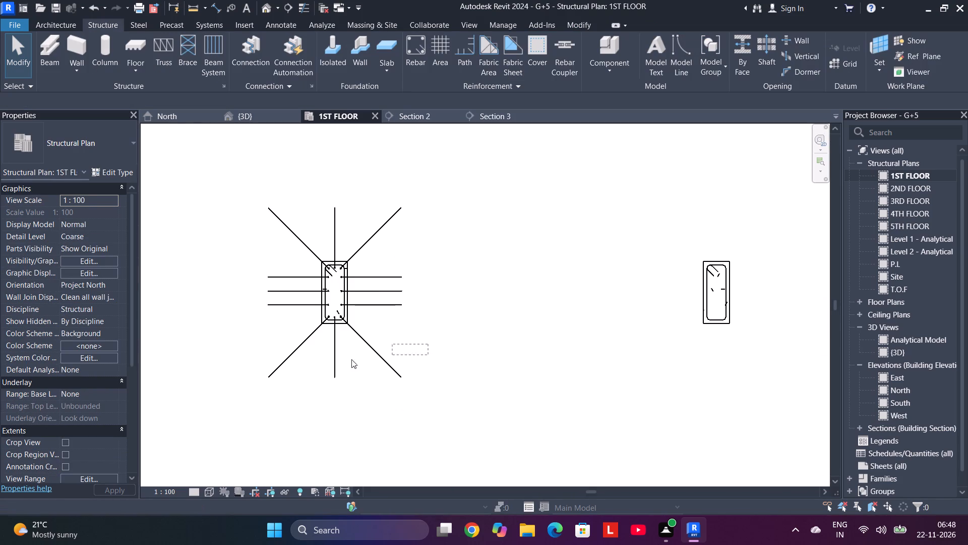
drag(351, 359, 268, 362)
right_click(266, 360)
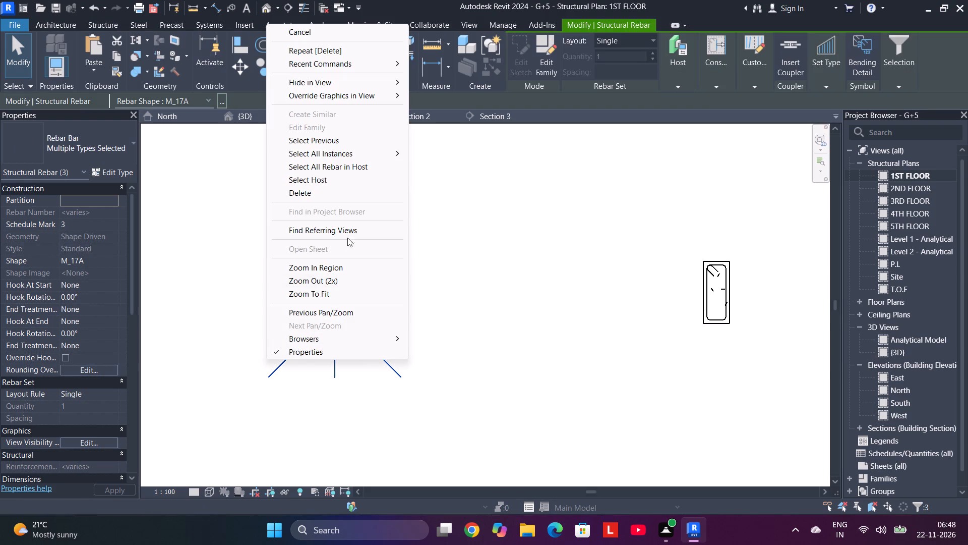
click(347, 194)
drag(378, 331, 371, 225)
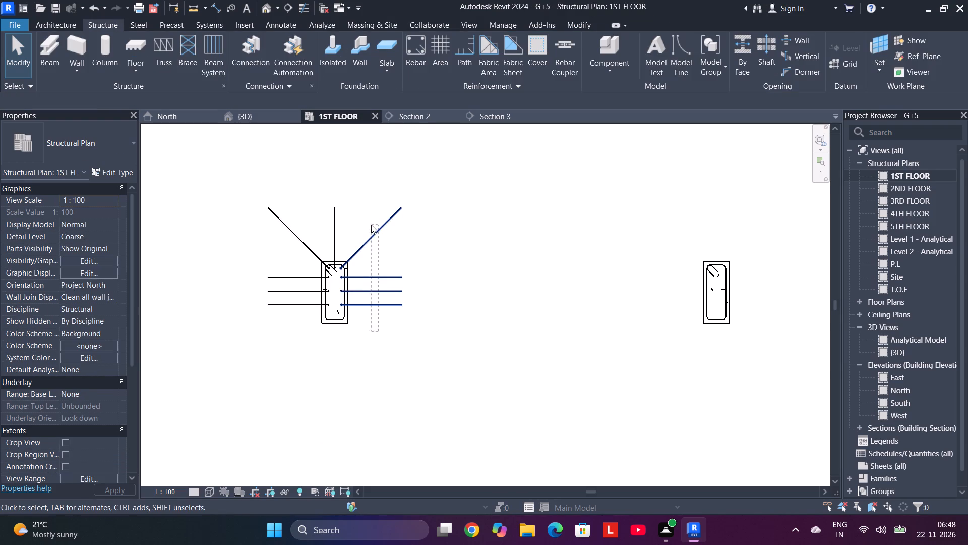
right_click(371, 225)
click(420, 346)
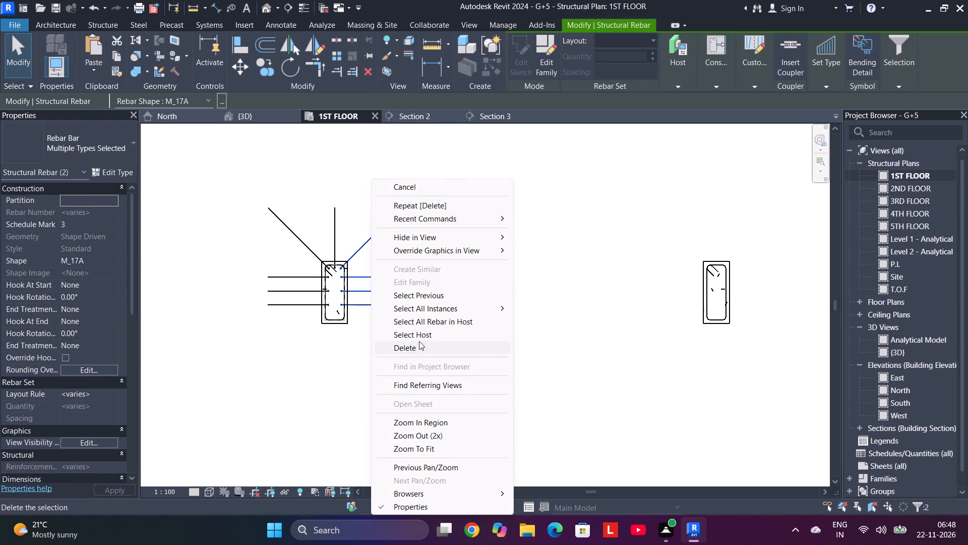
Delete that column's remaining two upper bars and its left-side three-bar set.
drag(376, 221, 249, 256)
right_click(250, 249)
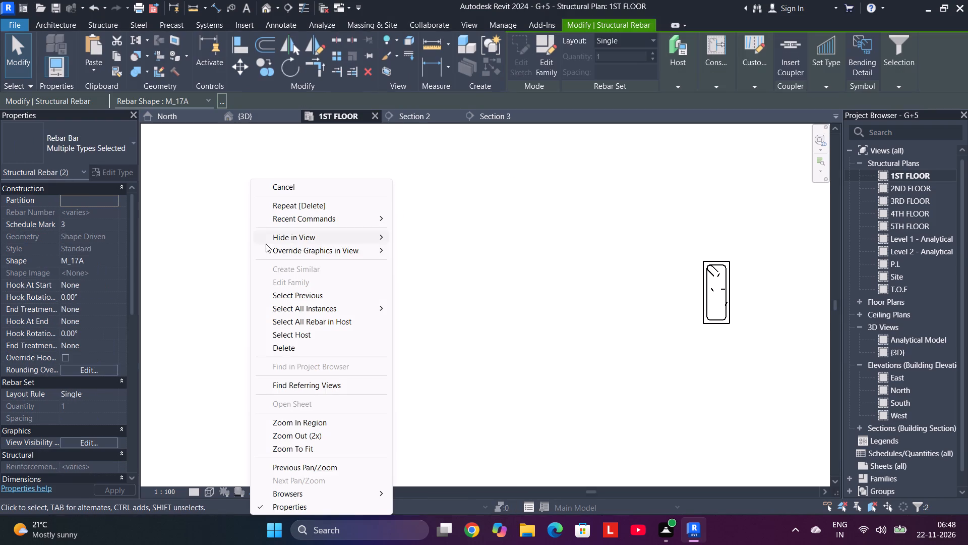
click(293, 351)
drag(287, 233, 286, 345)
right_click(286, 322)
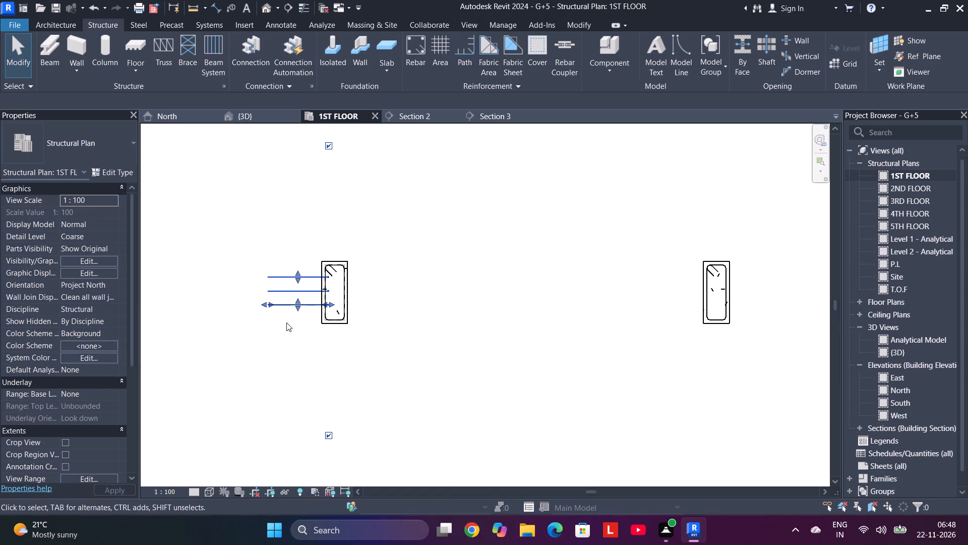
click(317, 350)
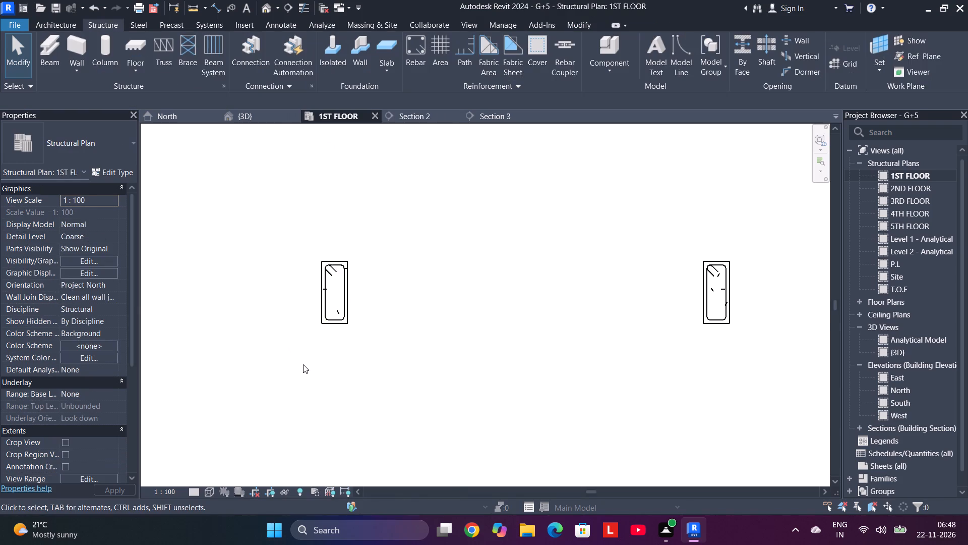
On the row's leftmost column, crossed by the section line, delete the right-side three-bar set and both right diagonal bars.
scroll(303, 364, down, 3)
middle_drag(306, 364, 647, 354)
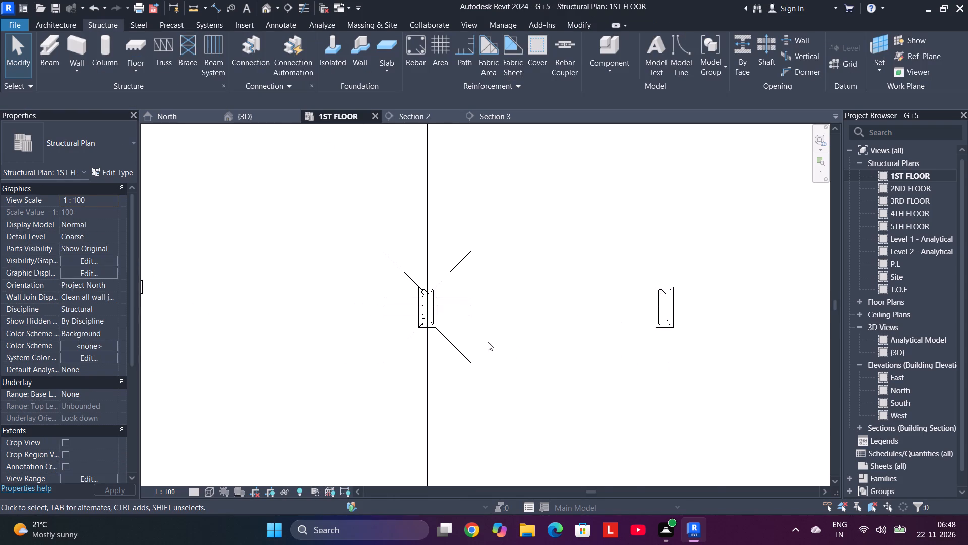
scroll(488, 342, down, 5)
scroll(488, 342, up, 5)
scroll(488, 342, down, 8)
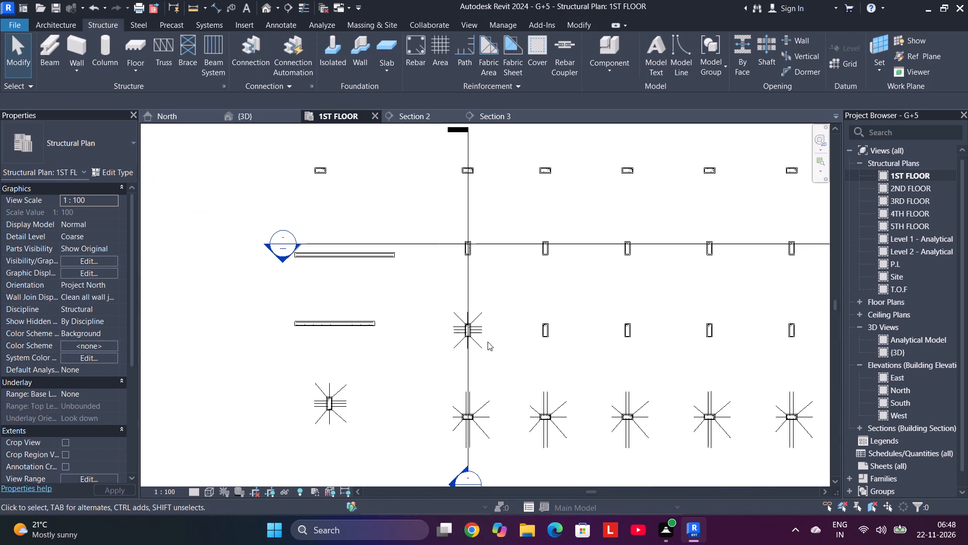
scroll(488, 342, up, 5)
scroll(488, 342, down, 5)
scroll(488, 342, up, 5)
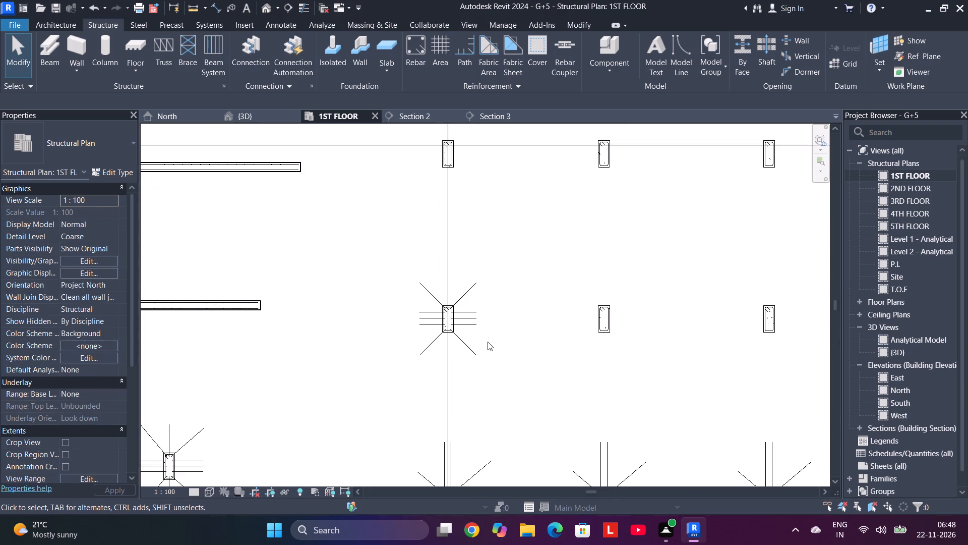
scroll(488, 342, up, 8)
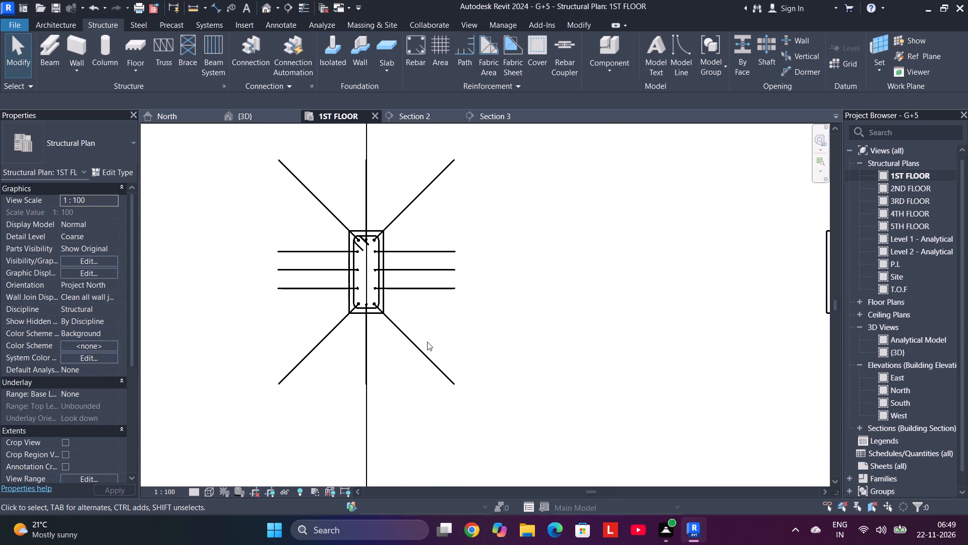
drag(443, 343, 440, 356)
drag(418, 405, 405, 155)
right_click(420, 175)
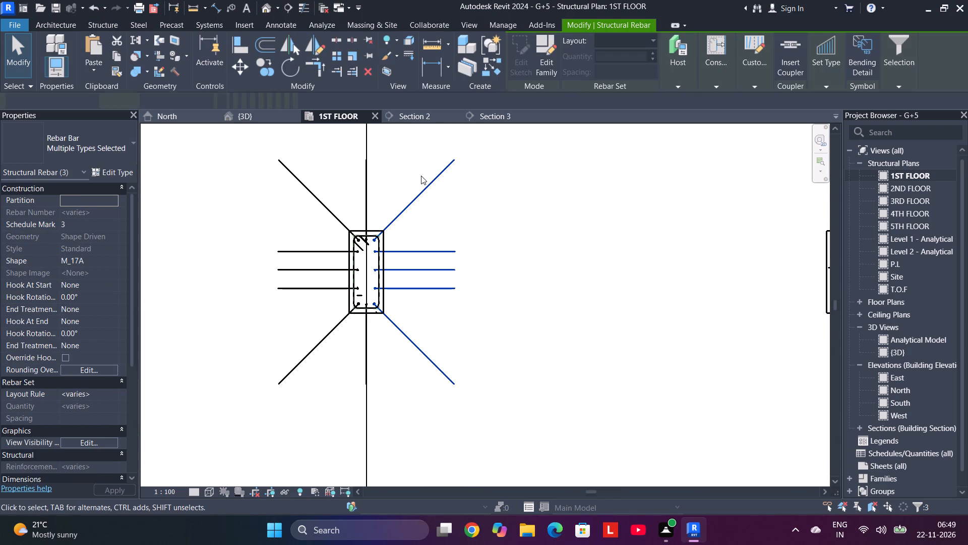
click(477, 343)
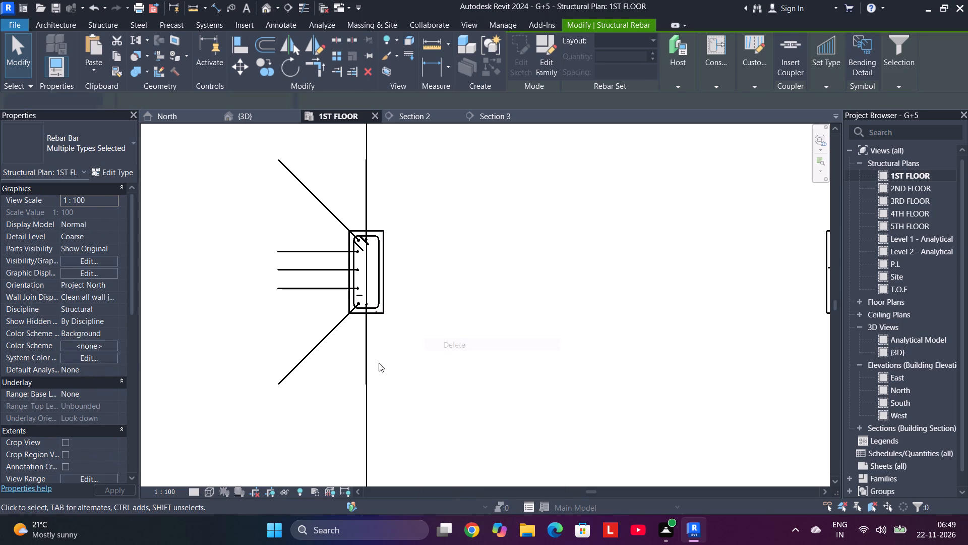
Delete the left-side three-bar set and both left diagonal bars from the same column.
right_drag(308, 395, 284, 212)
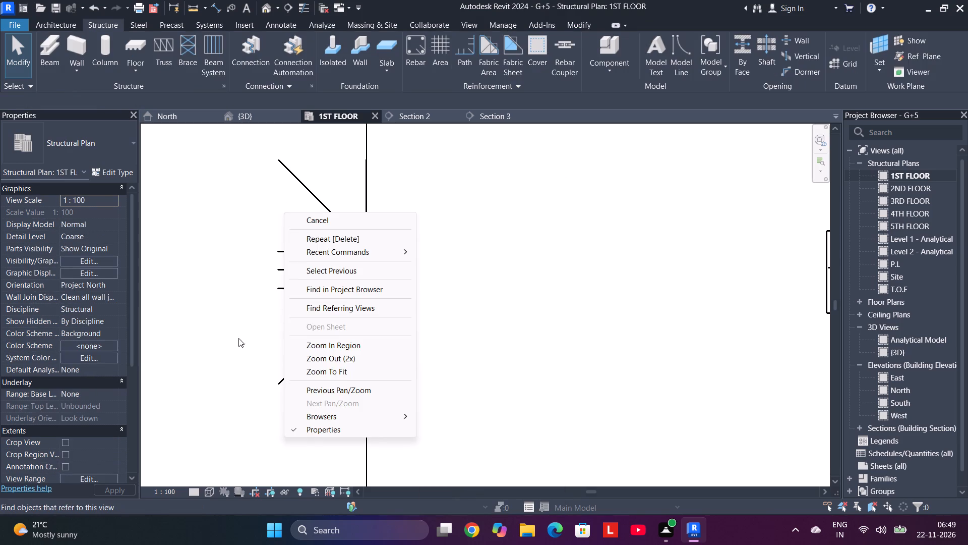
click(238, 339)
drag(290, 394, 288, 154)
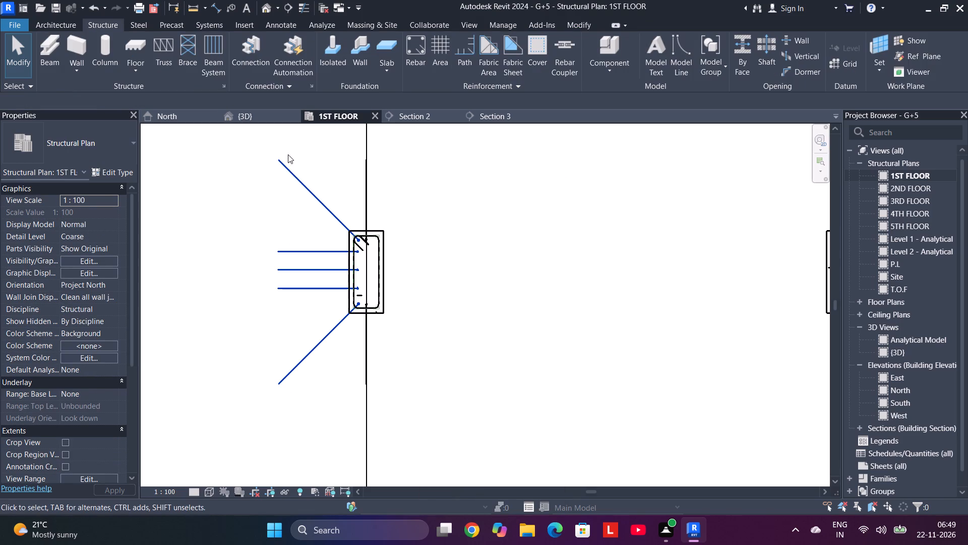
right_click(264, 206)
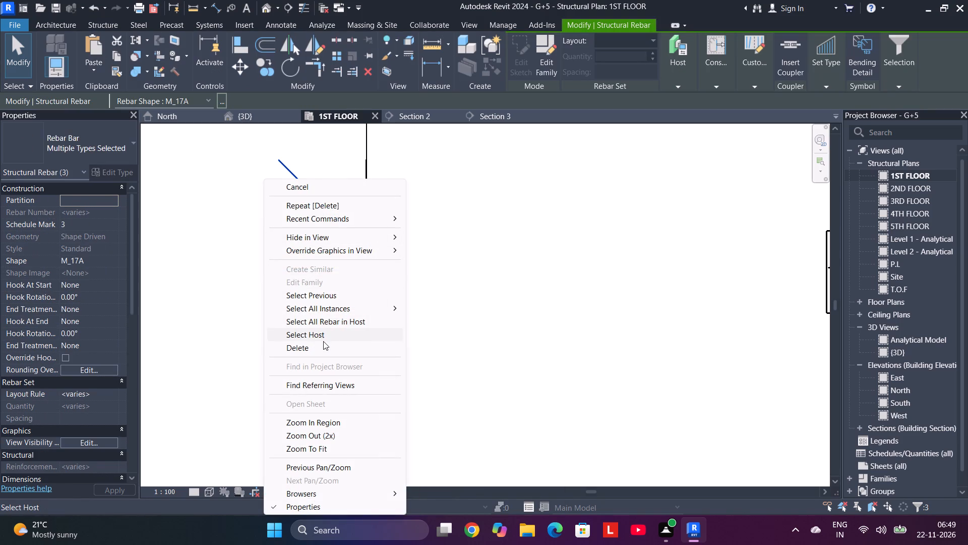
click(321, 344)
Delete the remaining single bars extending above and below the row's leftmost column, crossed by the section line.
scroll(357, 165, up, 5)
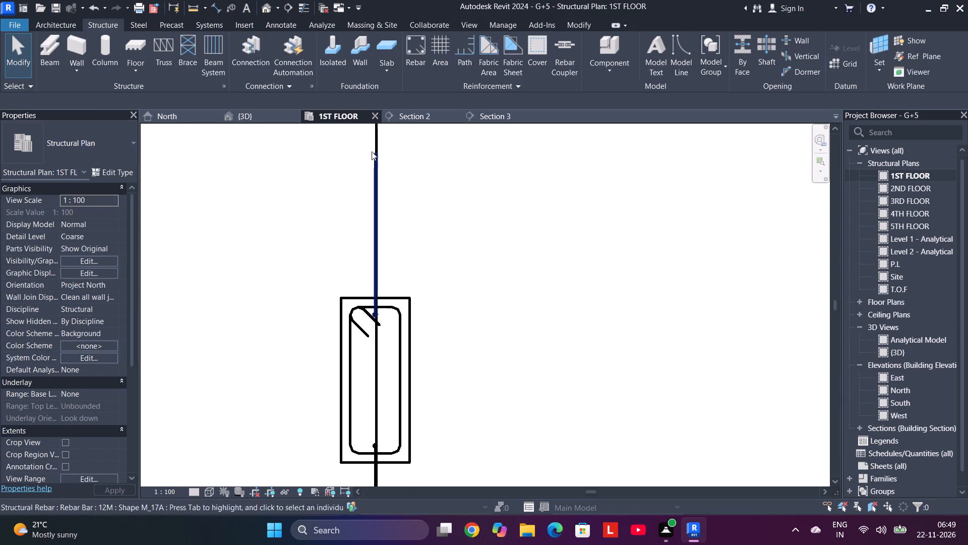
drag(352, 134, 391, 342)
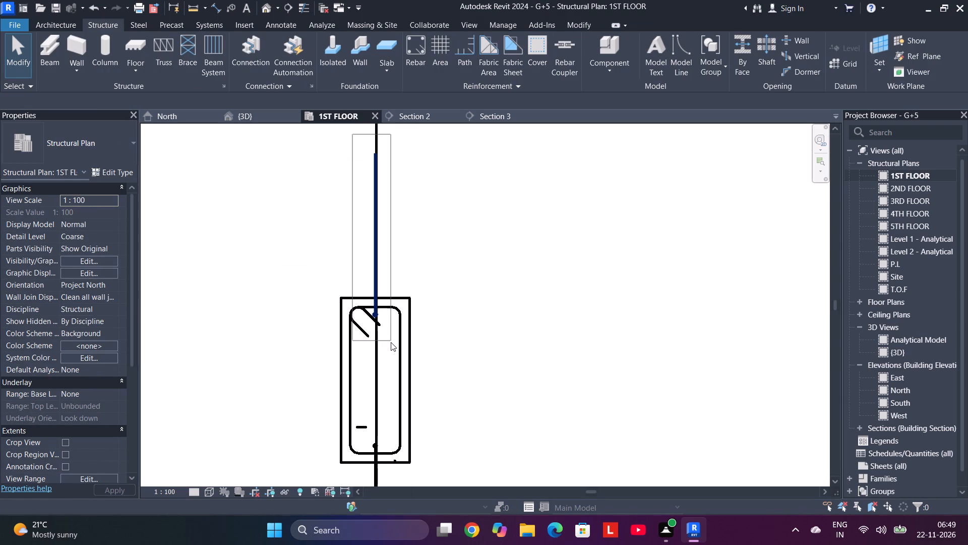
drag(391, 342, 391, 341)
right_click(417, 205)
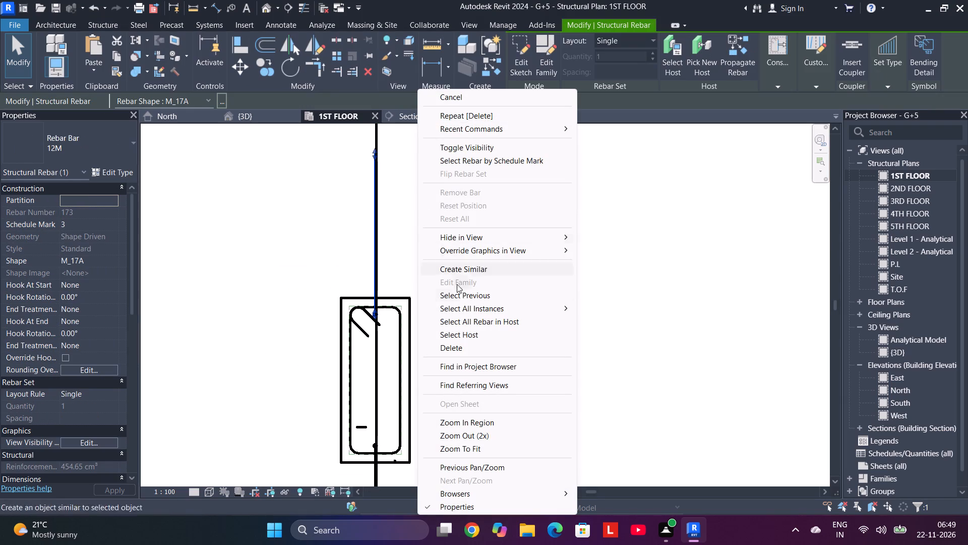
click(458, 347)
scroll(375, 384, down, 5)
middle_drag(375, 383, 378, 328)
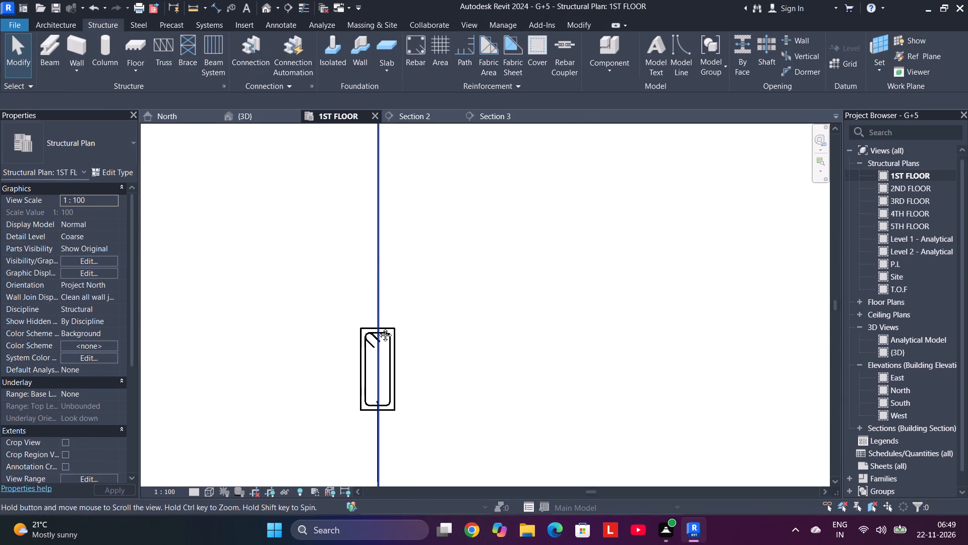
middle_drag(378, 328, 378, 293)
scroll(386, 328, up, 4)
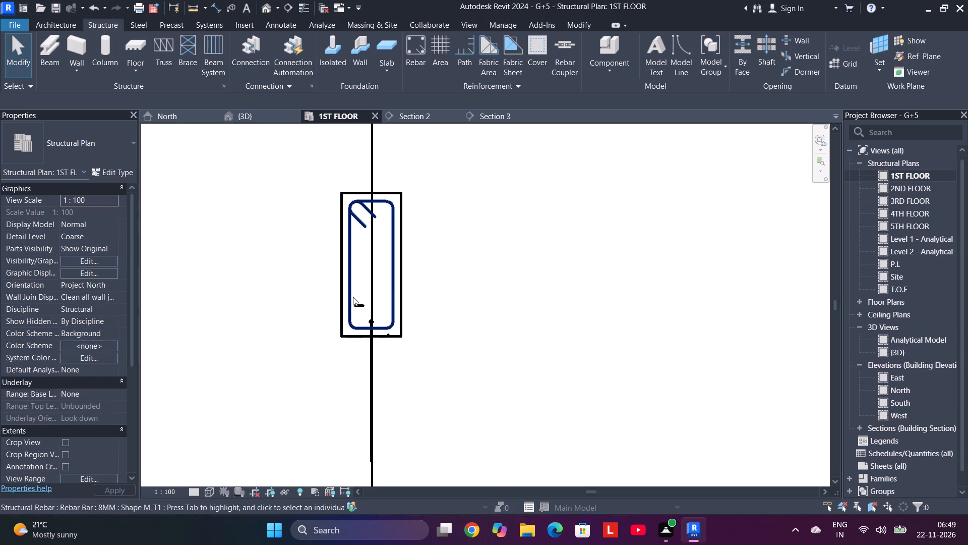
drag(357, 303, 411, 478)
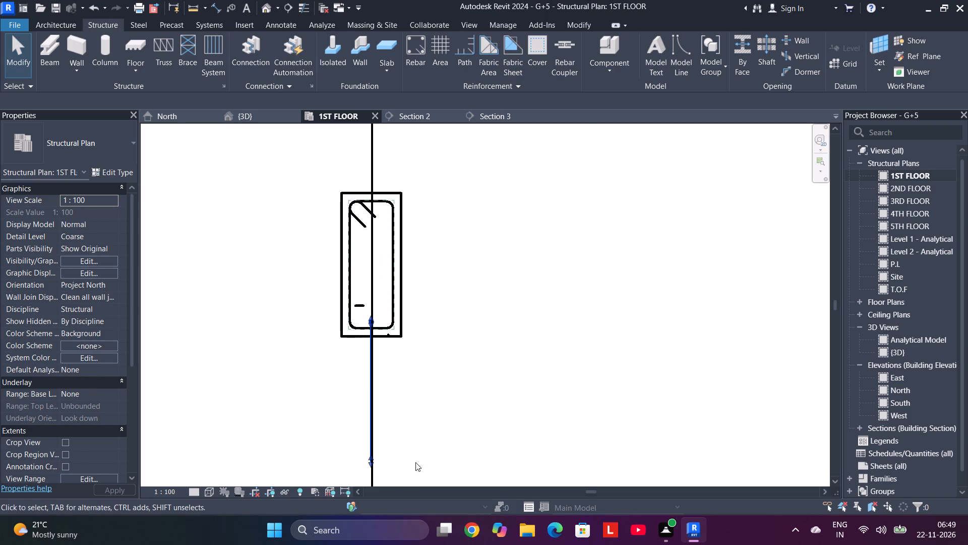
right_click(429, 362)
click(477, 351)
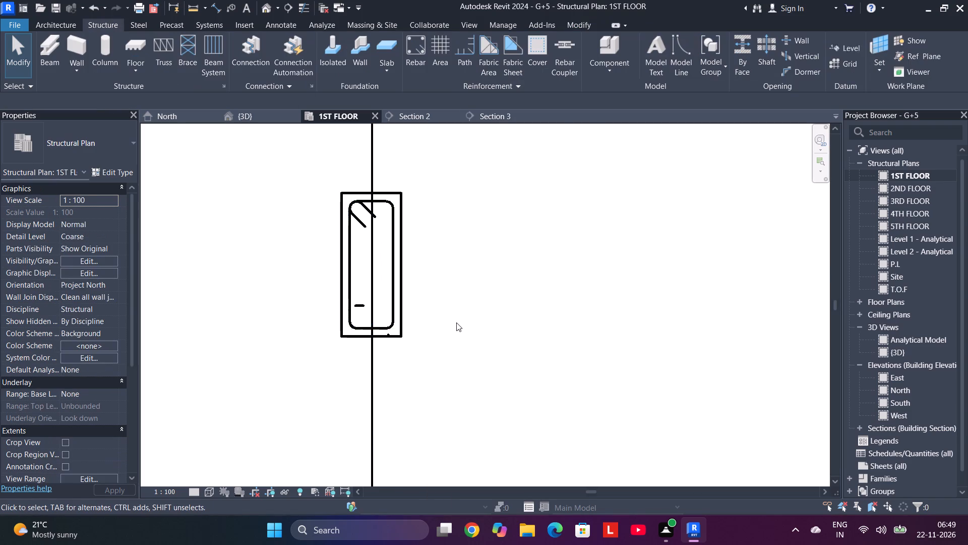
Copy all straight vertical bars from the column where the two section lines cross into the second column of that row.
scroll(456, 322, down, 5)
scroll(491, 261, down, 9)
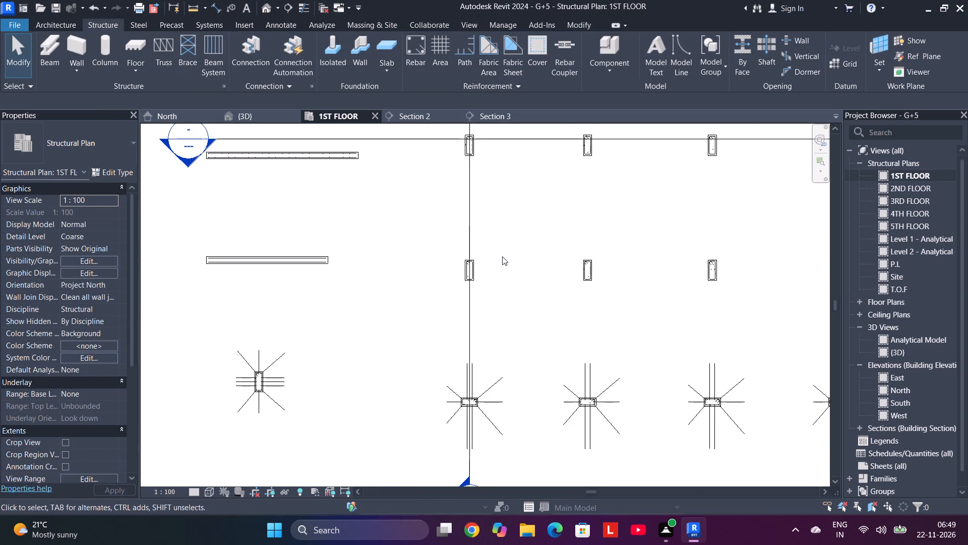
scroll(502, 256, down, 4)
scroll(504, 273, up, 3)
scroll(504, 274, down, 4)
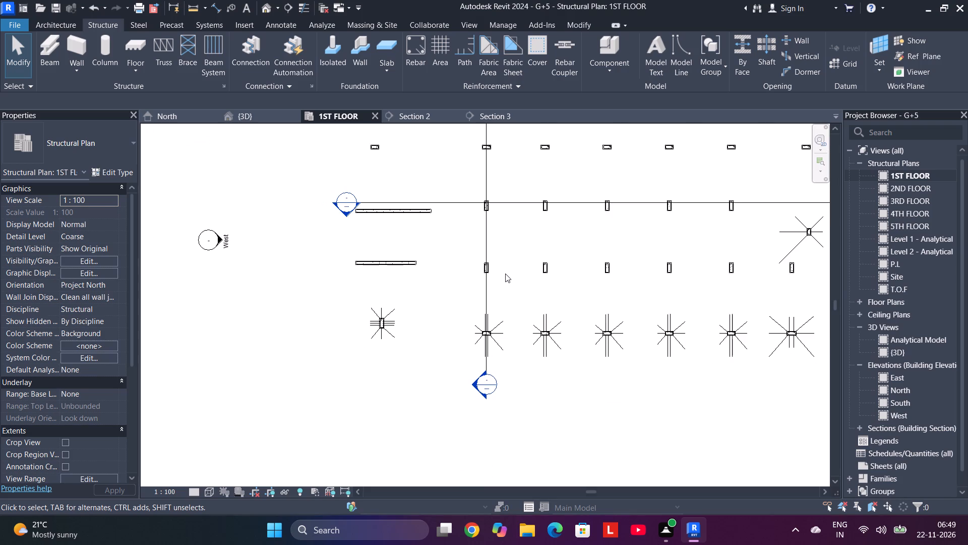
middle_drag(510, 268, 427, 306)
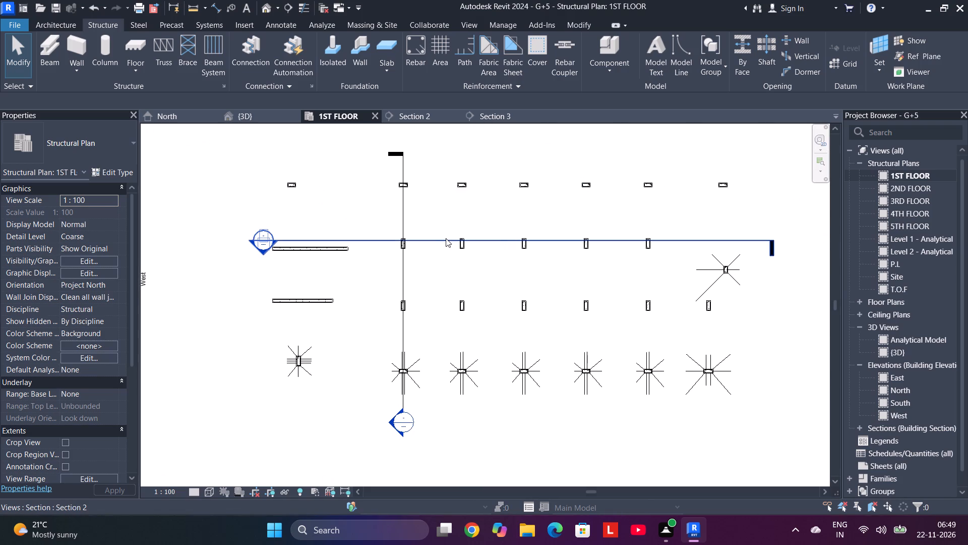
scroll(433, 223, up, 5)
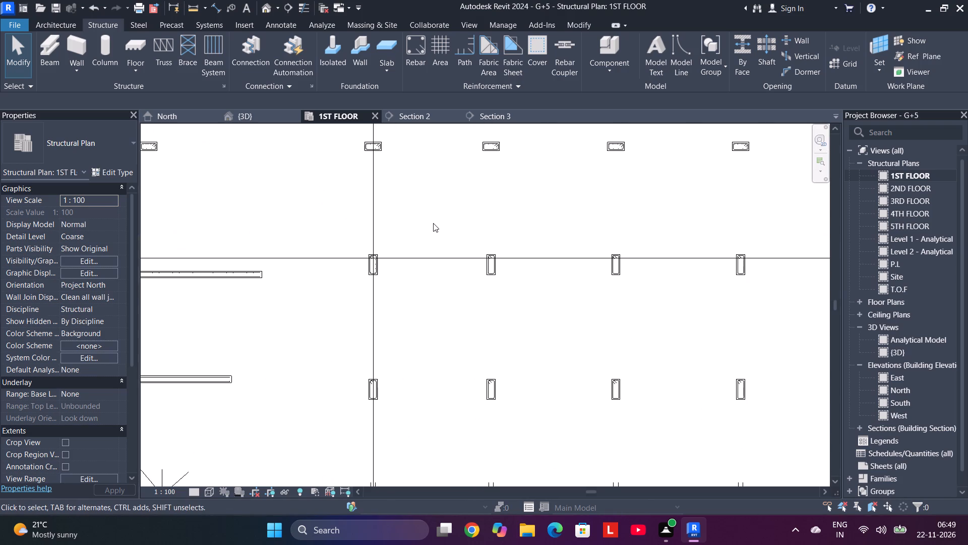
scroll(433, 223, up, 4)
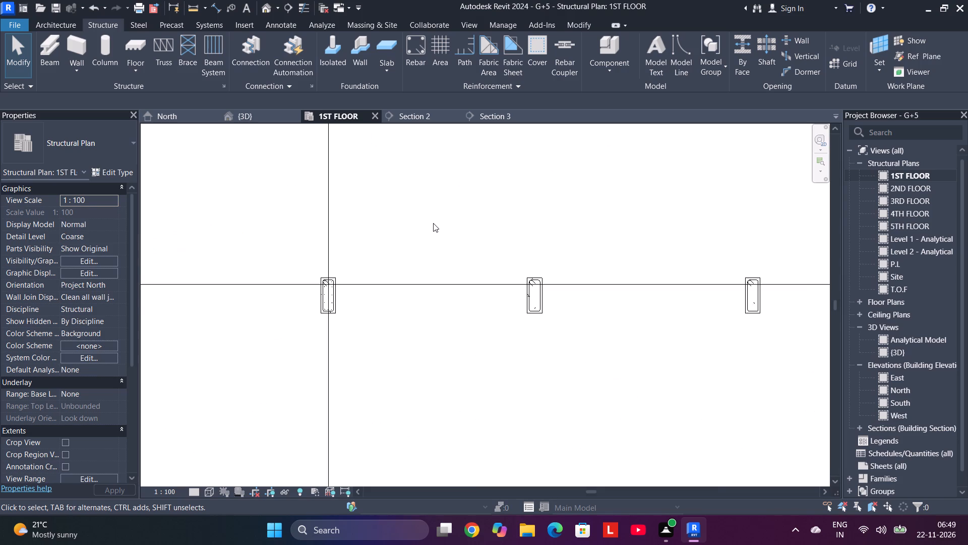
scroll(433, 223, down, 5)
scroll(393, 275, up, 4)
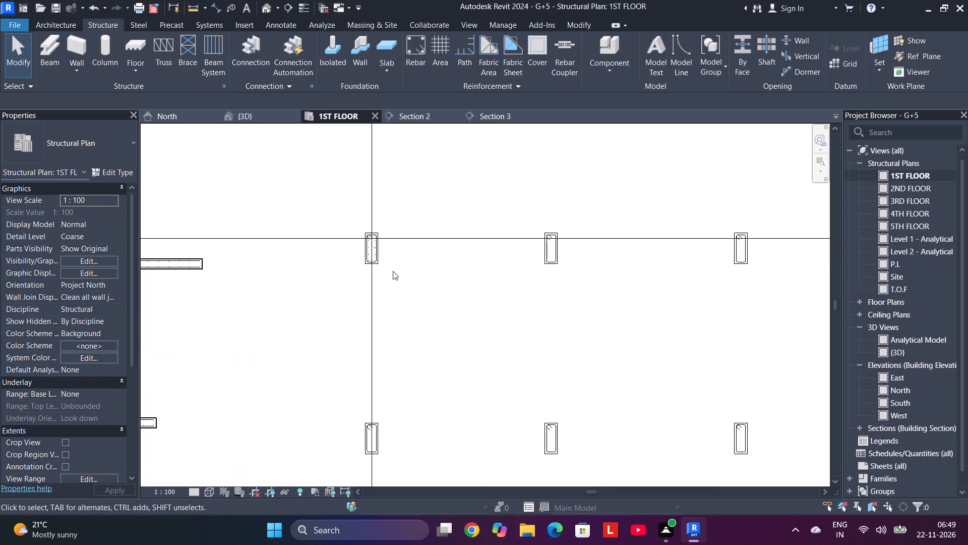
scroll(393, 270, up, 3)
middle_drag(393, 270, 418, 275)
scroll(401, 242, up, 6)
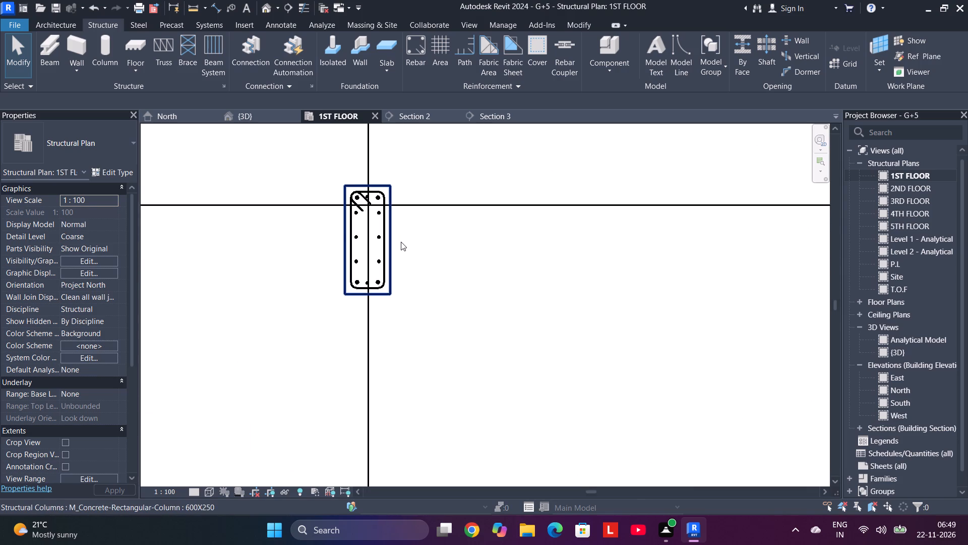
scroll(401, 242, up, 4)
drag(257, 137, 452, 319)
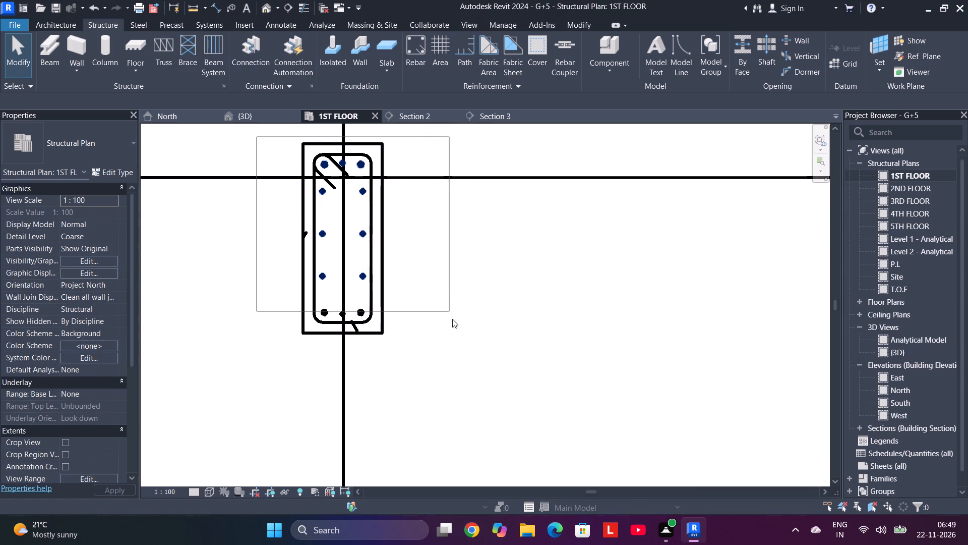
drag(452, 319, 450, 319)
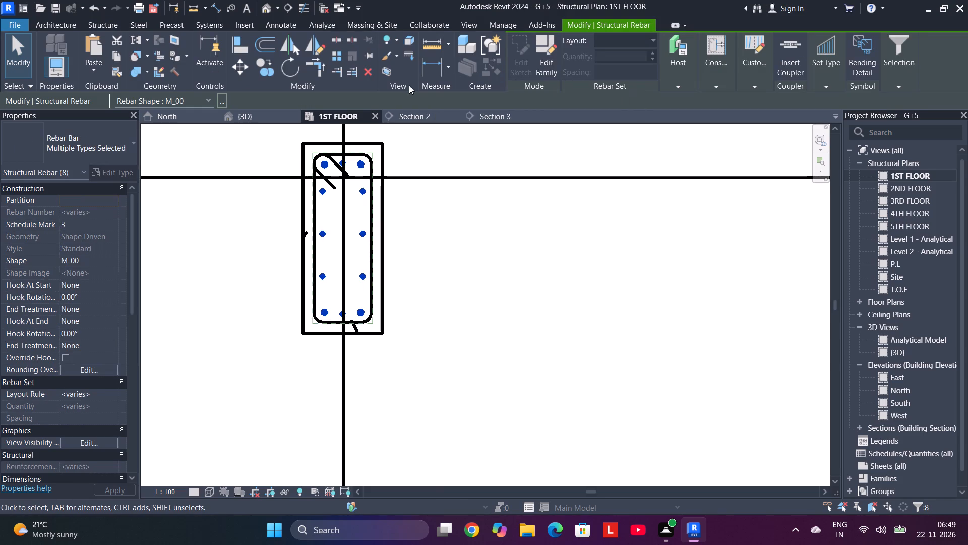
click(209, 96)
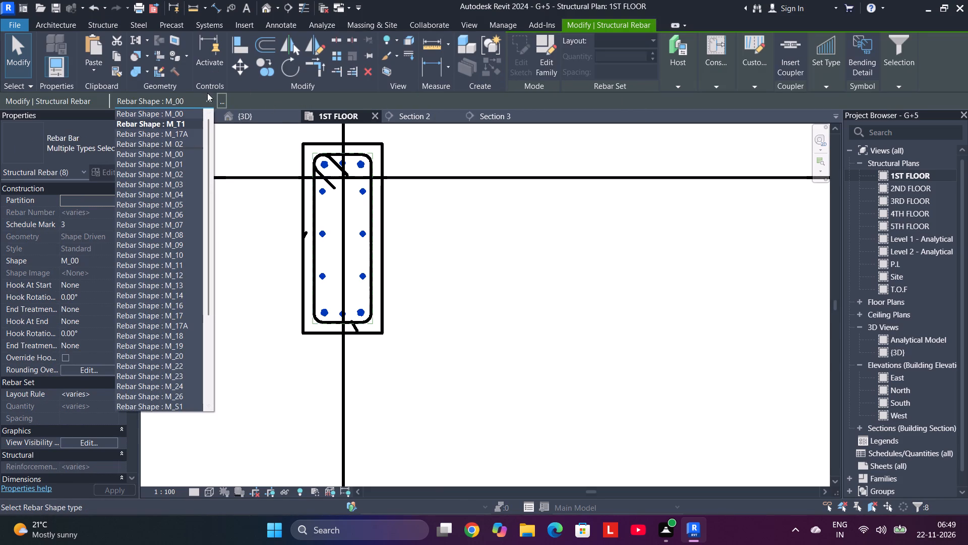
click(207, 96)
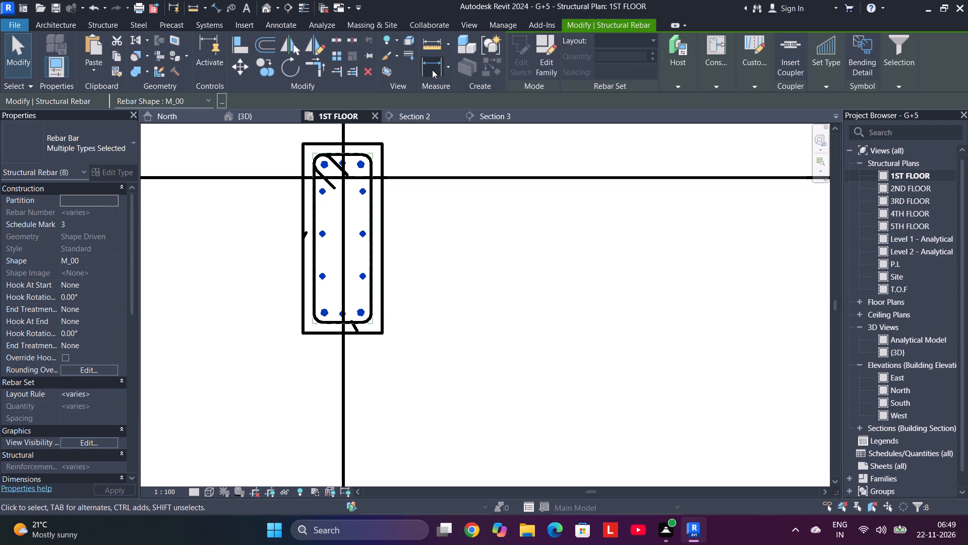
click(267, 69)
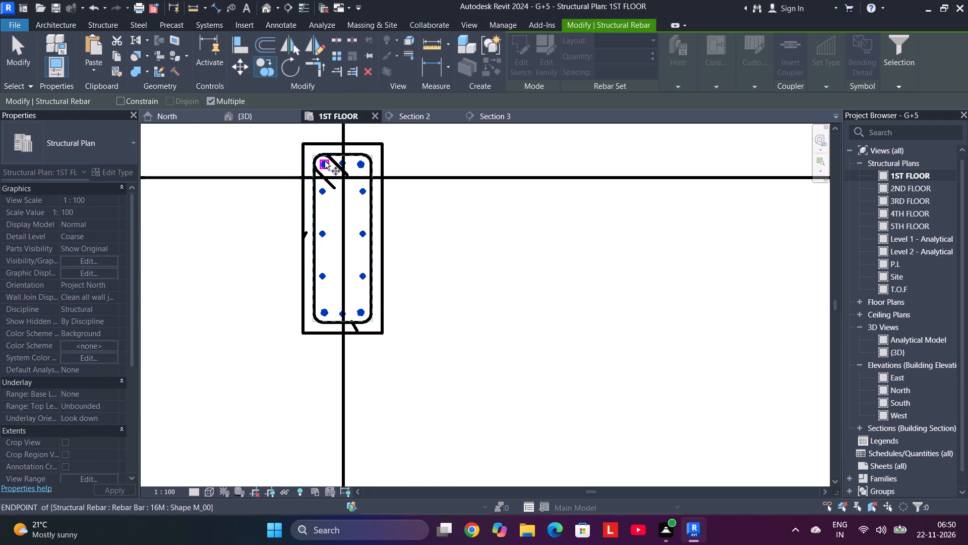
scroll(325, 161, up, 5)
click(324, 168)
scroll(494, 184, down, 10)
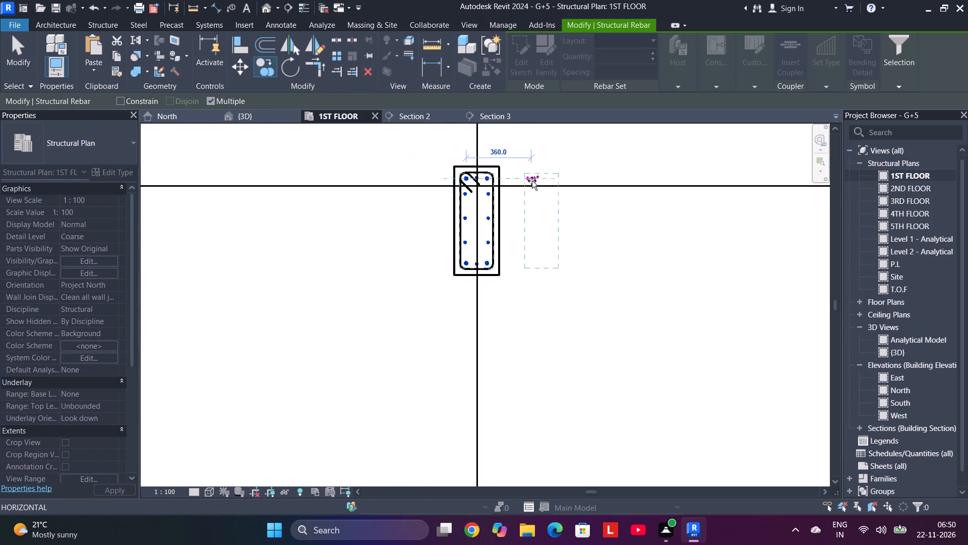
middle_drag(548, 178, 125, 160)
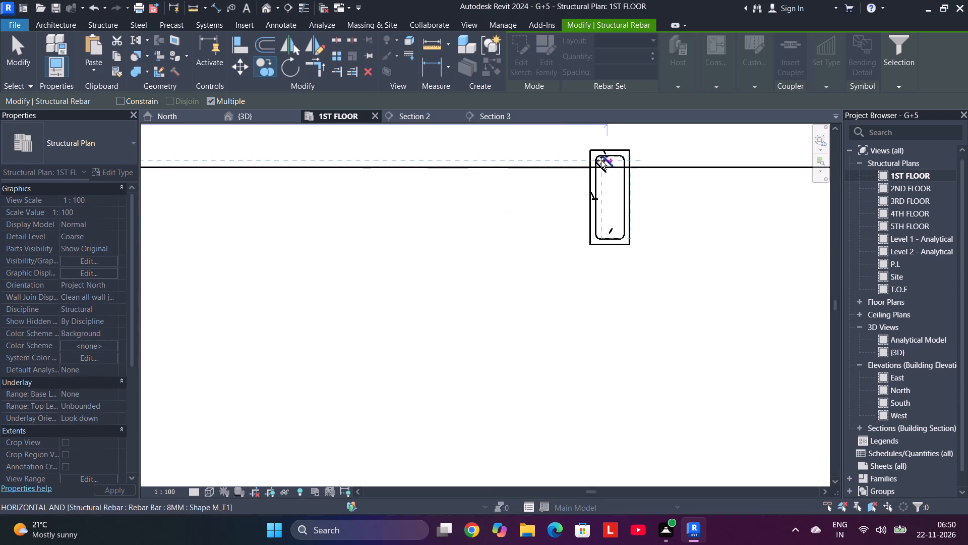
scroll(601, 160, up, 8)
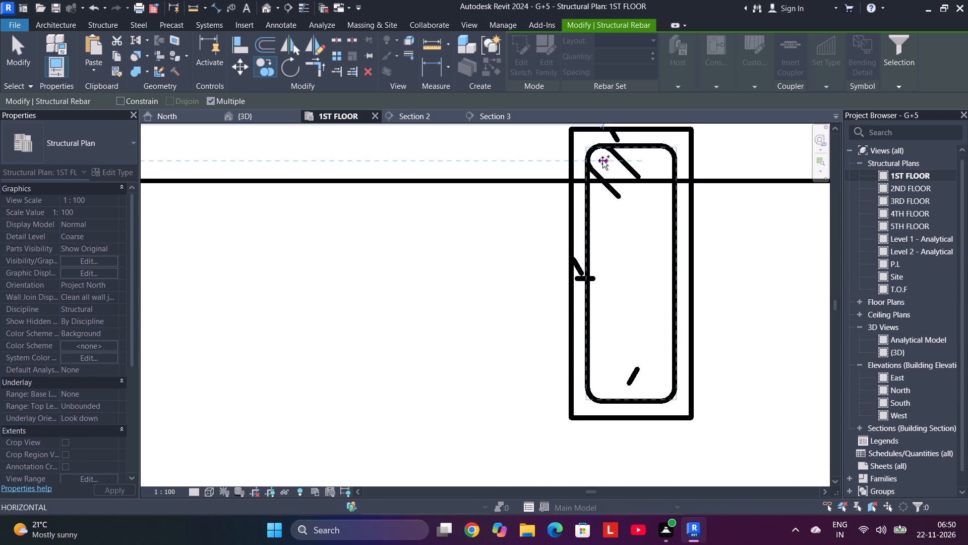
click(602, 160)
Place further copies of the straight bars inside the third, fourth and fifth columns of the same row.
scroll(603, 160, down, 10)
middle_drag(604, 160, 149, 157)
scroll(588, 158, up, 5)
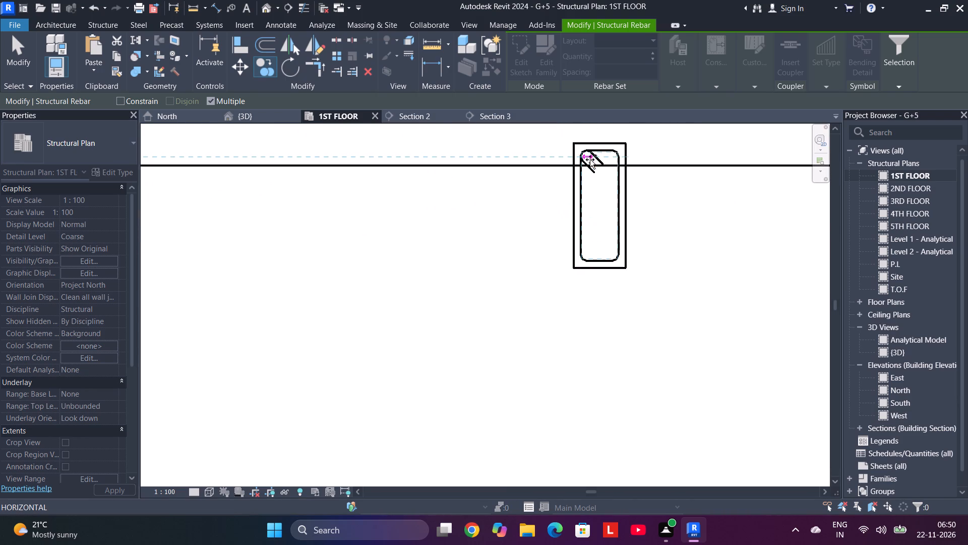
scroll(590, 159, up, 3)
click(584, 159)
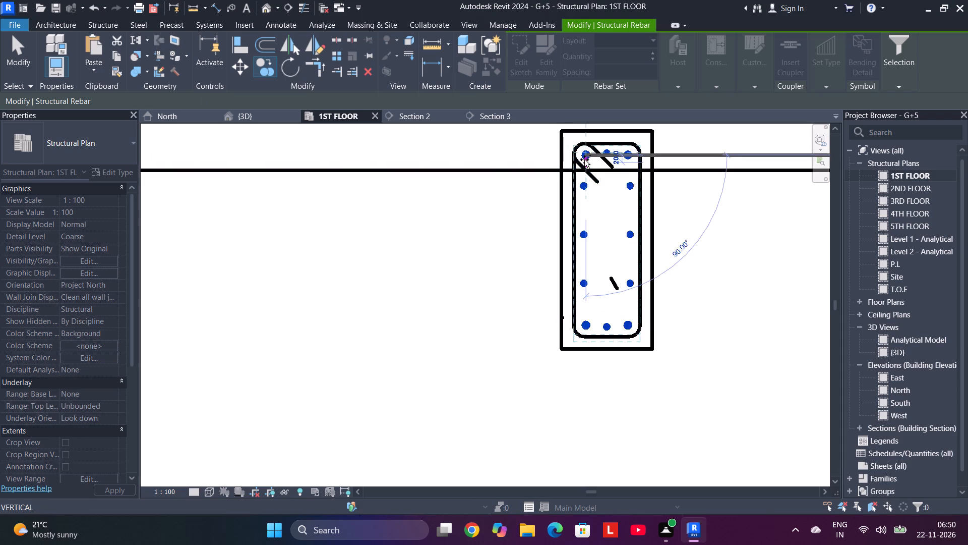
scroll(584, 159, down, 9)
middle_drag(585, 159, 210, 173)
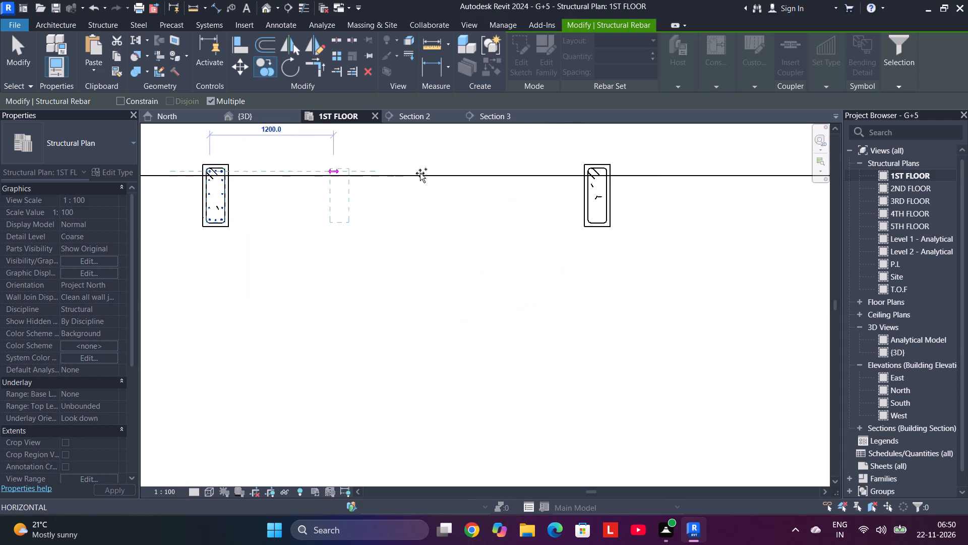
scroll(587, 169, up, 8)
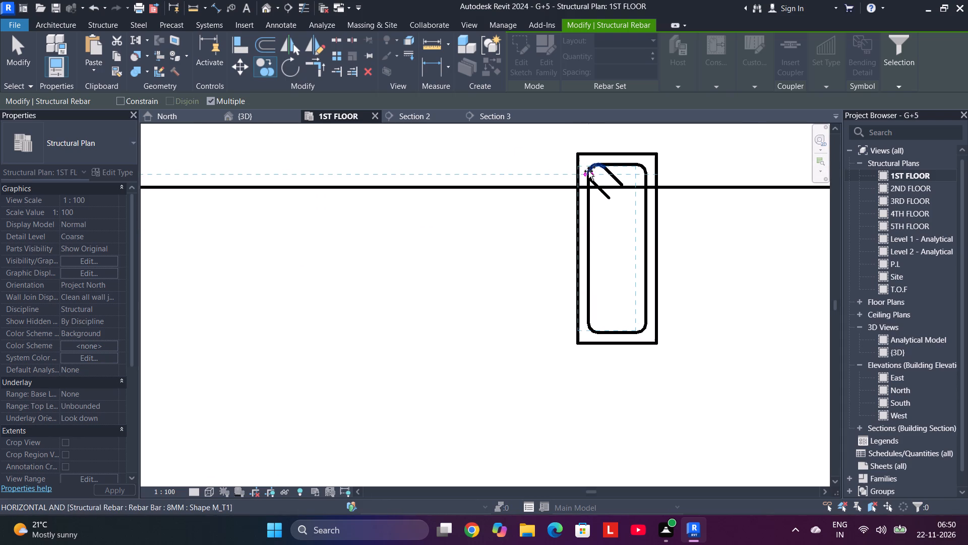
click(601, 174)
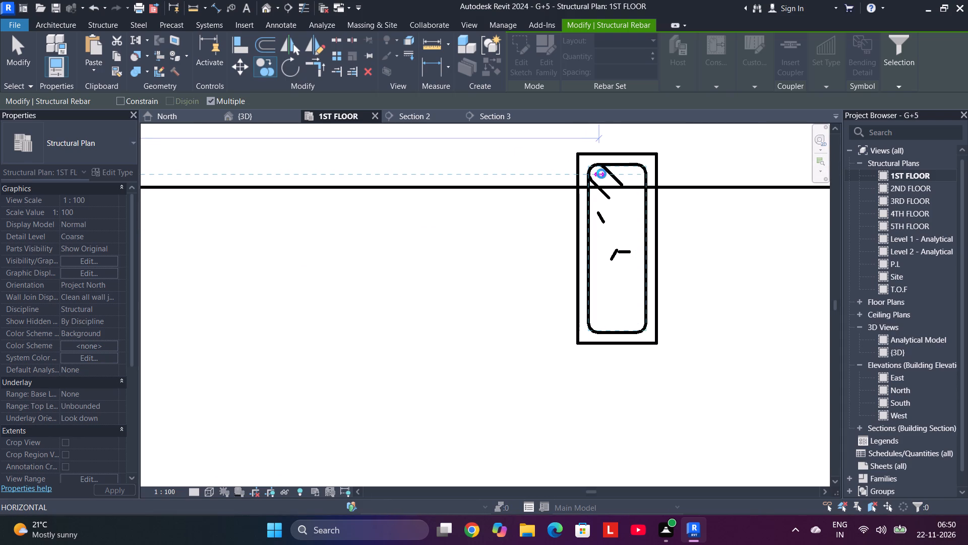
scroll(610, 178, down, 8)
middle_drag(611, 179, 216, 189)
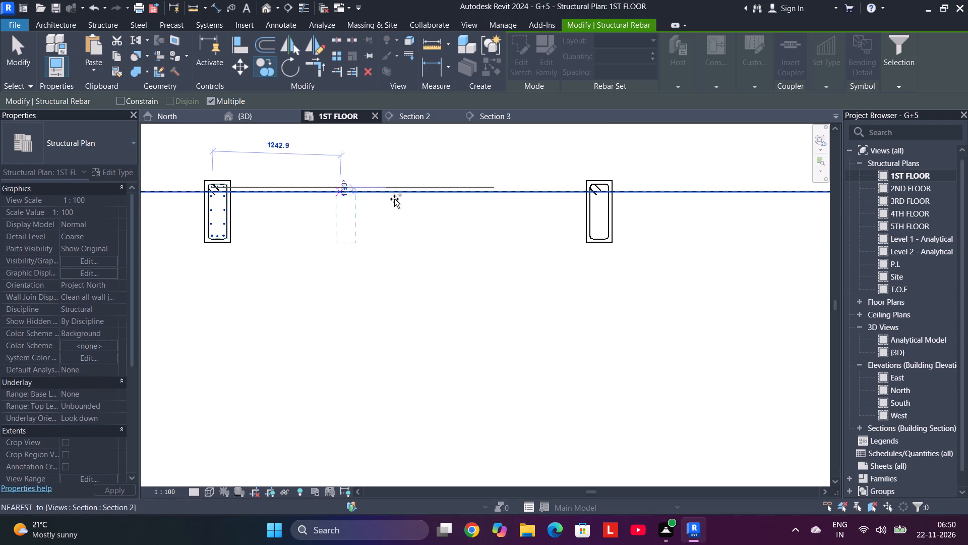
scroll(590, 192, up, 10)
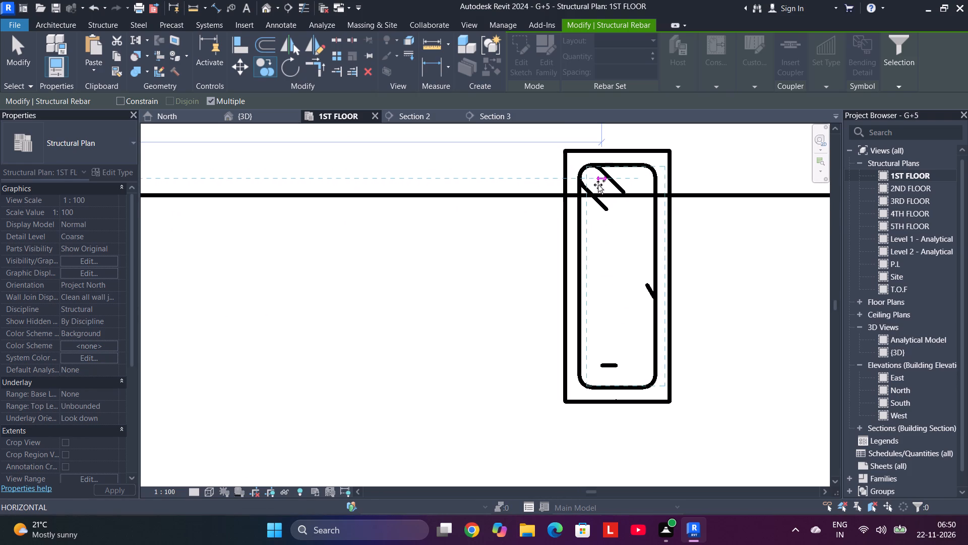
click(595, 185)
Place another copy of the straight bars in the column directly below, the fifth of the next row down.
scroll(595, 185, up, 1)
scroll(595, 185, down, 15)
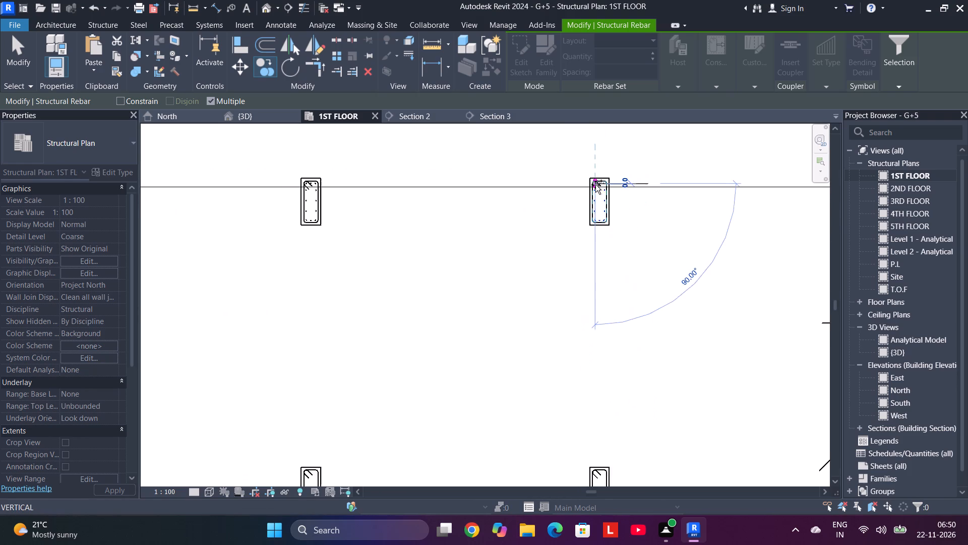
middle_drag(589, 192, 384, 158)
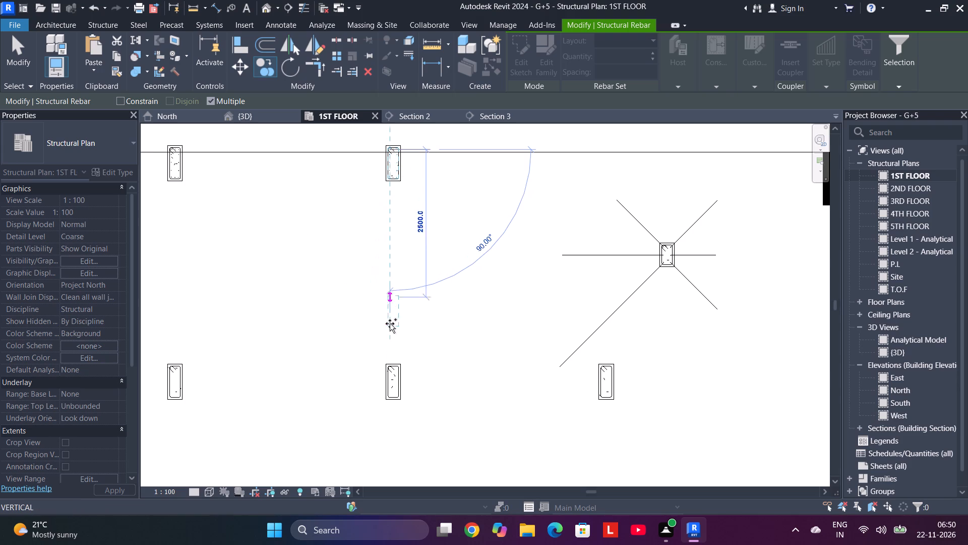
scroll(390, 387, up, 11)
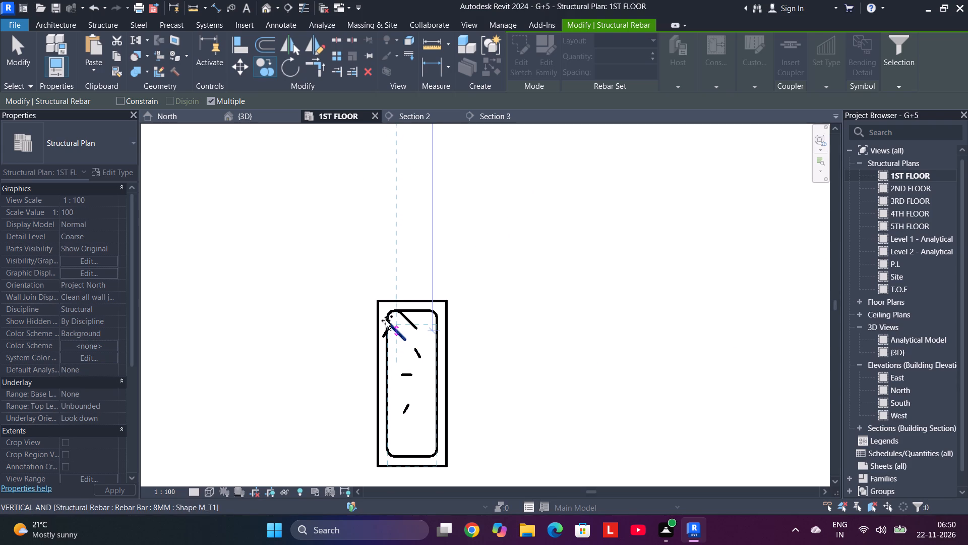
click(386, 319)
Place further copies of the straight bars inside the fourth and third columns of the second row.
scroll(346, 314, down, 7)
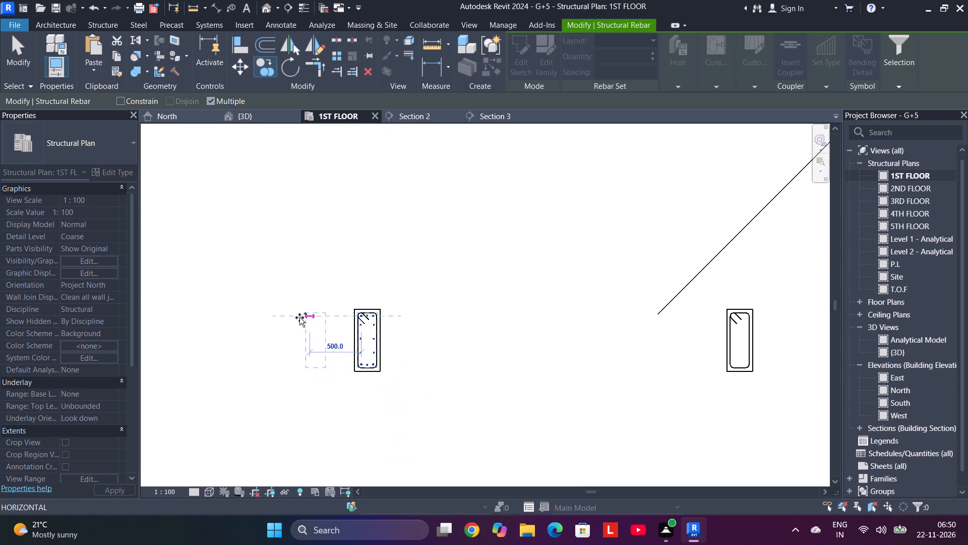
middle_drag(301, 315, 622, 259)
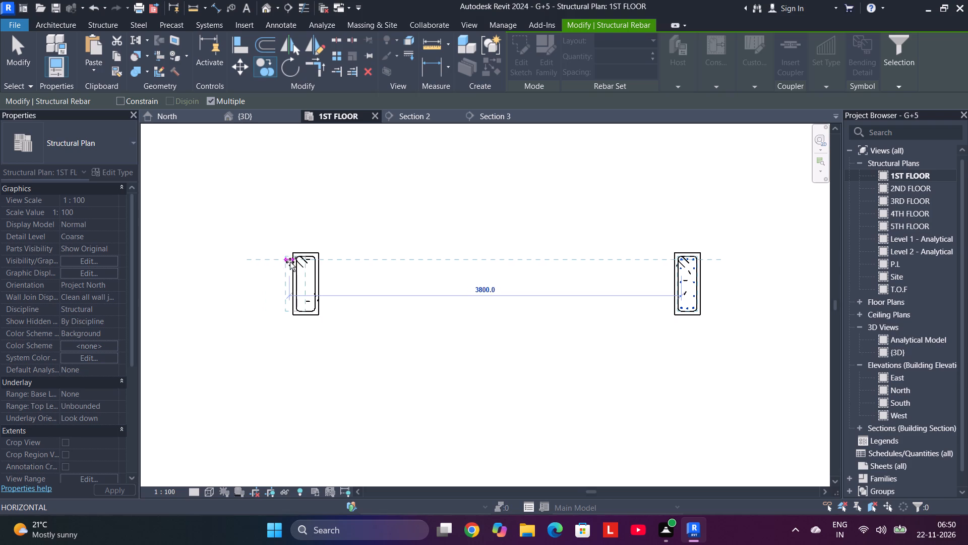
scroll(291, 262, up, 8)
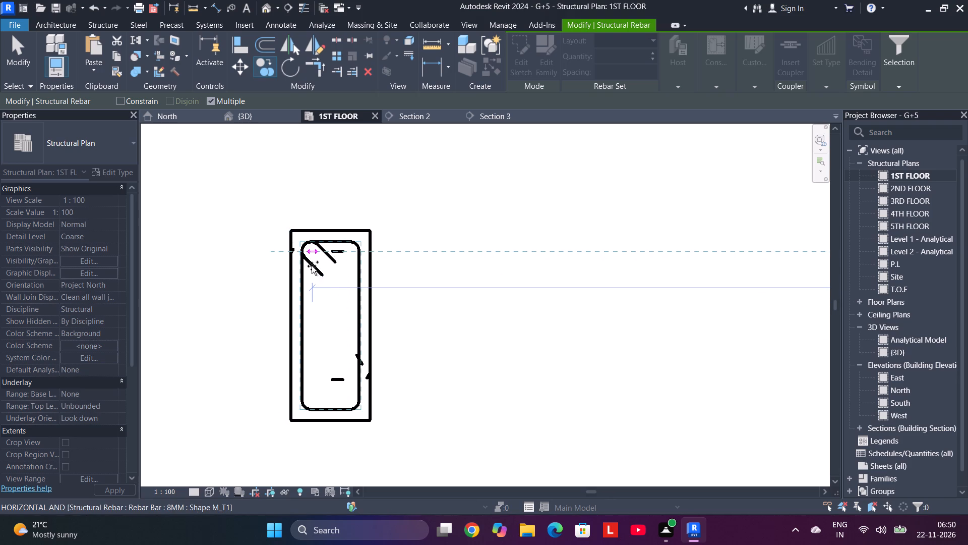
click(312, 266)
scroll(265, 262, down, 3)
middle_drag(265, 262, 649, 211)
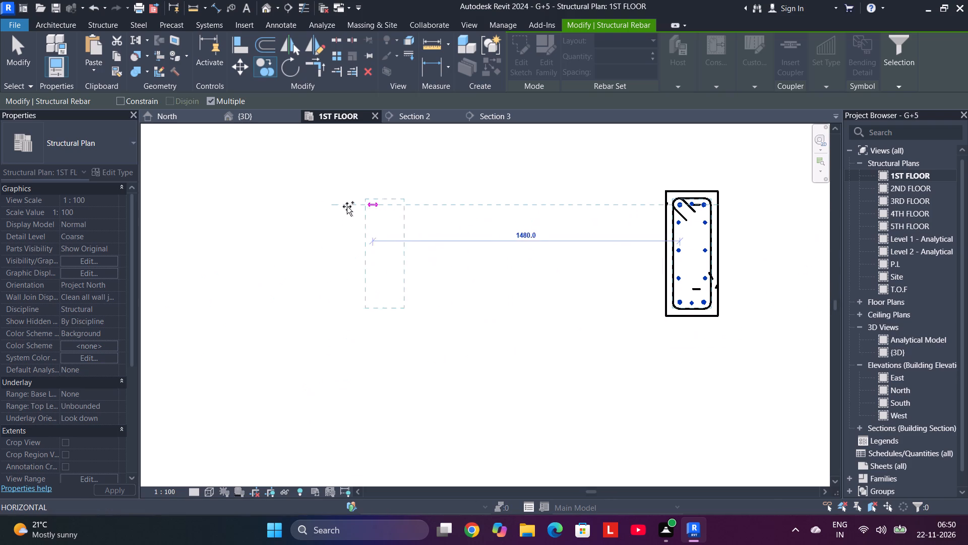
middle_drag(336, 201, 559, 229)
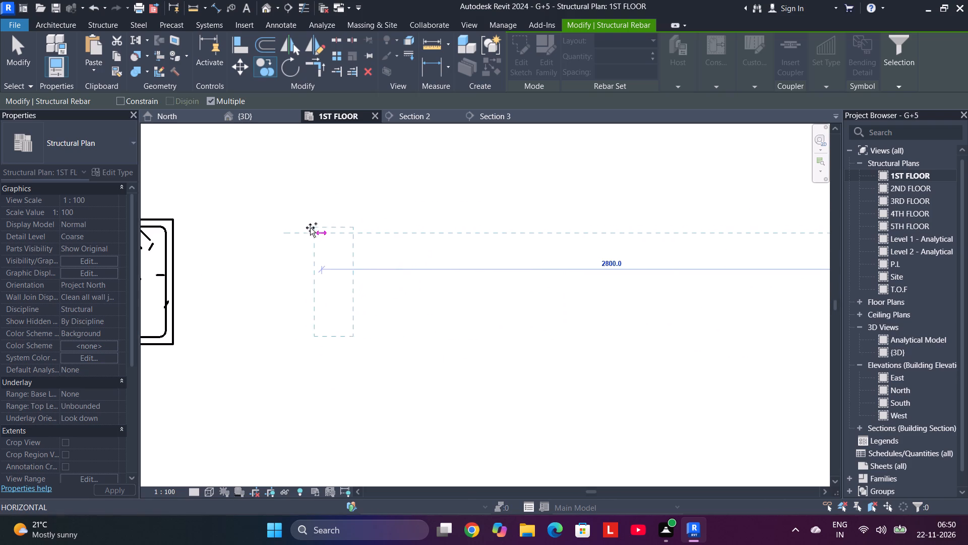
middle_drag(306, 228, 640, 228)
scroll(473, 245, up, 4)
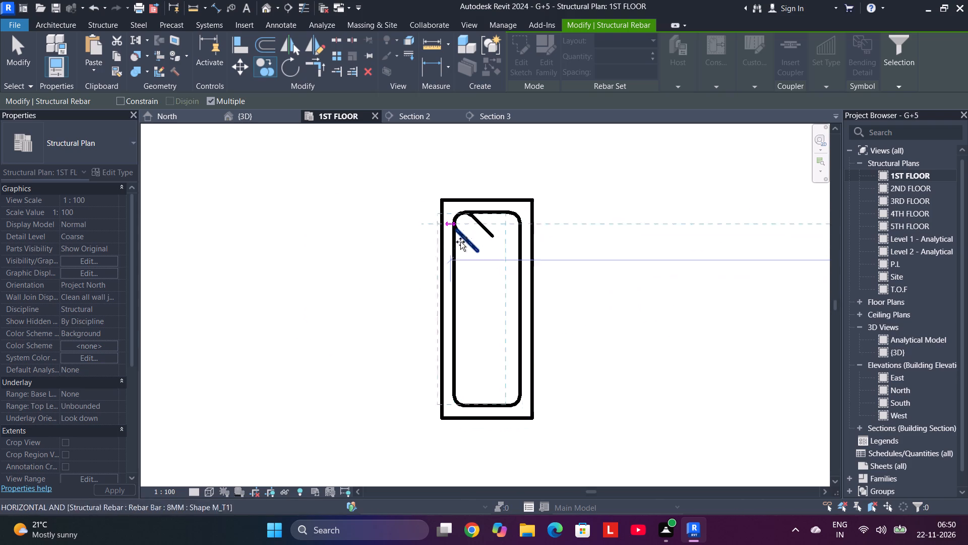
click(465, 242)
Place another copy of the straight bars inside the second column of that row.
scroll(456, 239, down, 10)
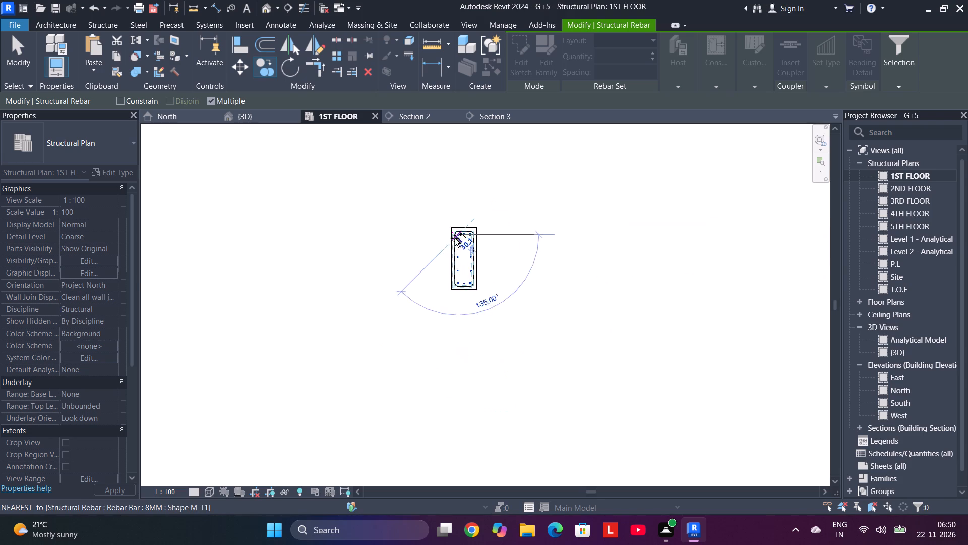
middle_drag(298, 243, 776, 228)
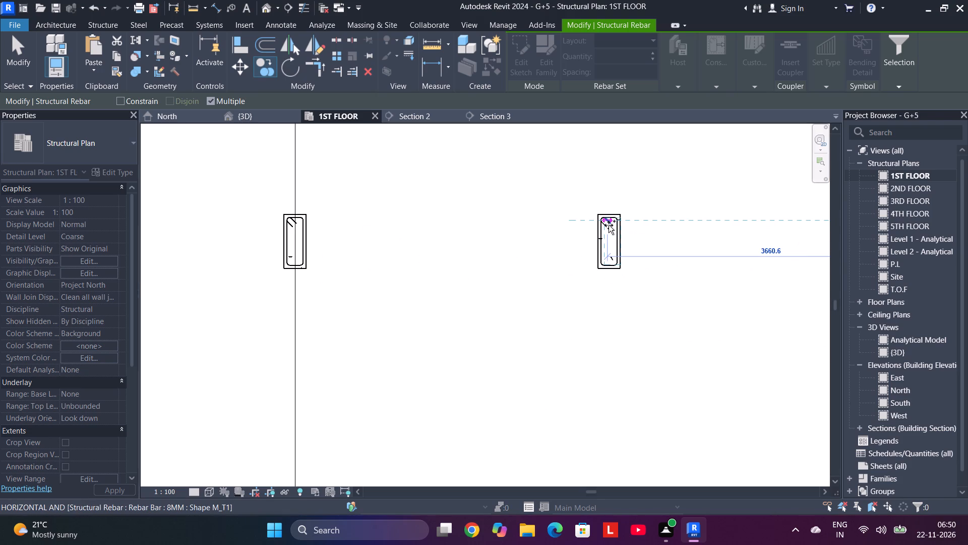
scroll(602, 223, up, 3)
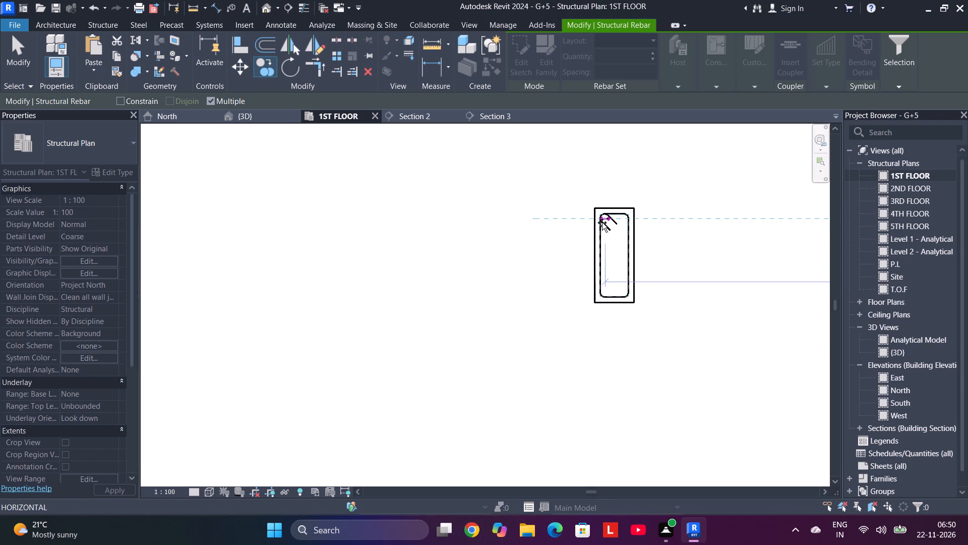
scroll(602, 223, up, 5)
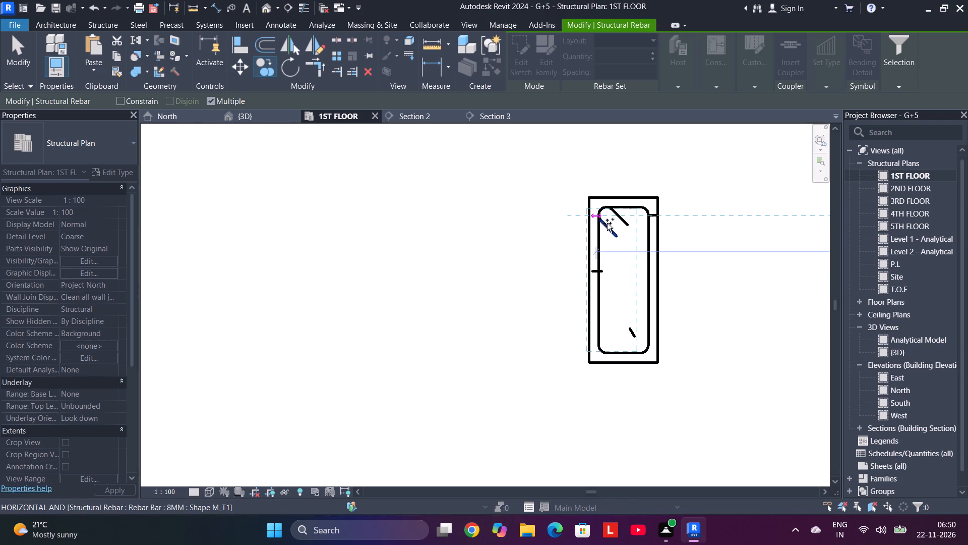
click(609, 223)
Place the last copy of the straight bars in the row's first column, crossed by the vertical section line, and finish copying.
scroll(536, 236, down, 8)
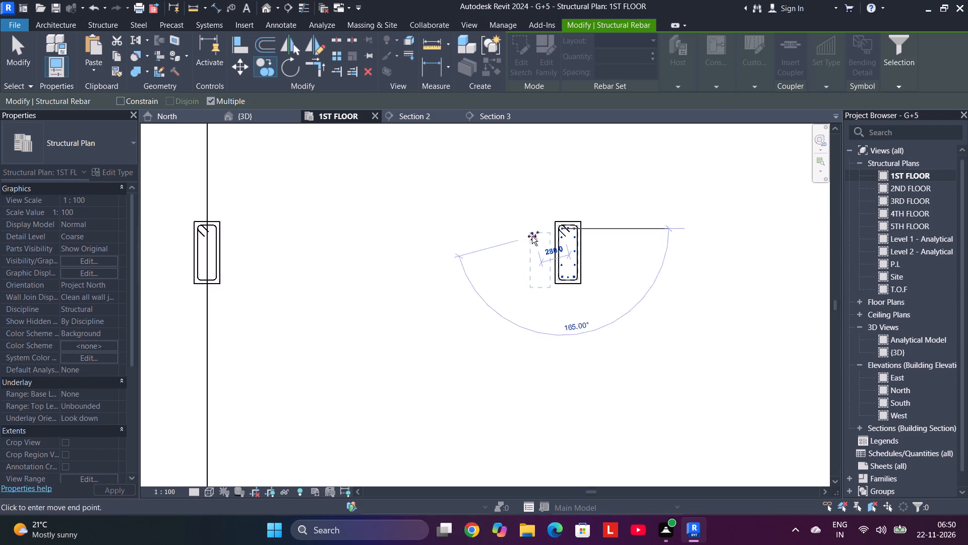
scroll(532, 236, down, 1)
middle_drag(457, 236, 655, 244)
scroll(480, 237, up, 5)
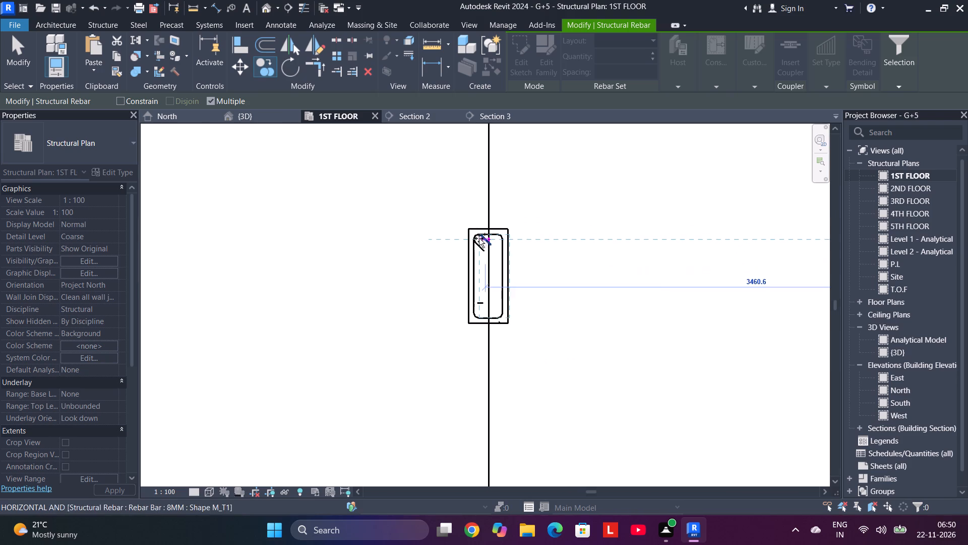
scroll(477, 238, up, 3)
click(479, 239)
scroll(478, 239, down, 5)
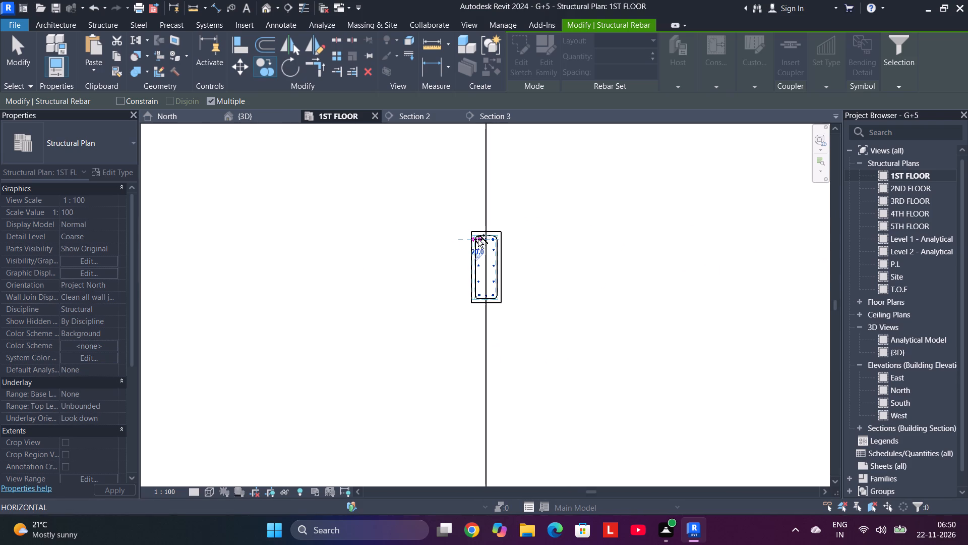
middle_drag(410, 239, 790, 248)
scroll(487, 247, down, 10)
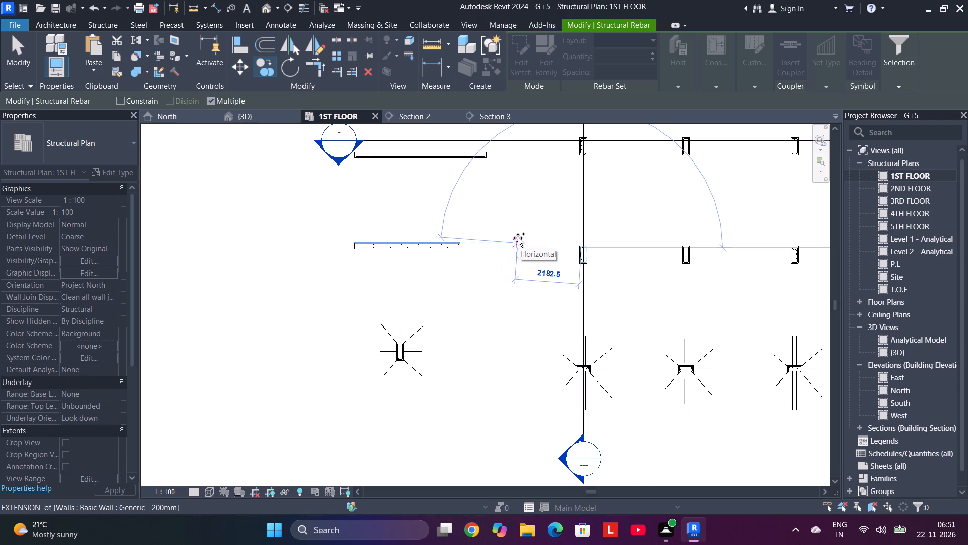
key(Escape)
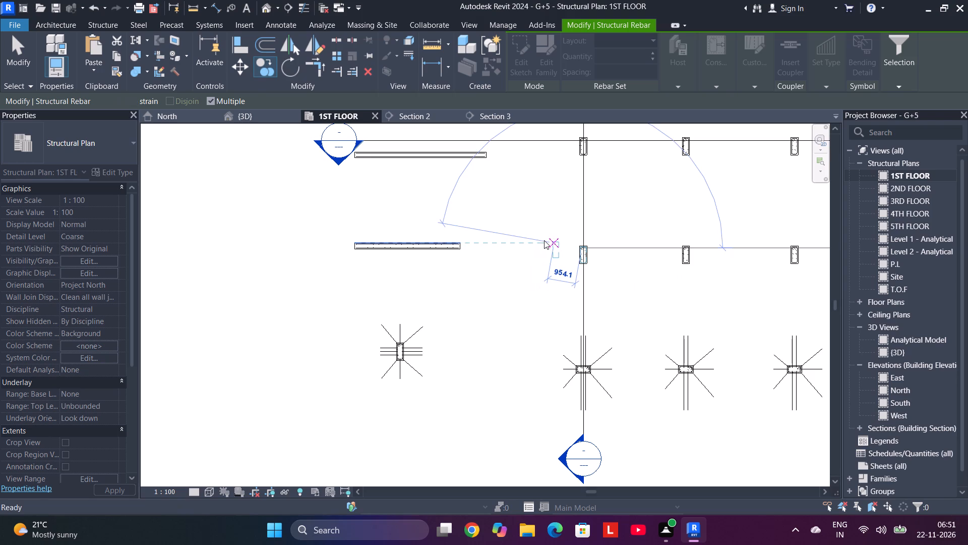
scroll(578, 252, up, 5)
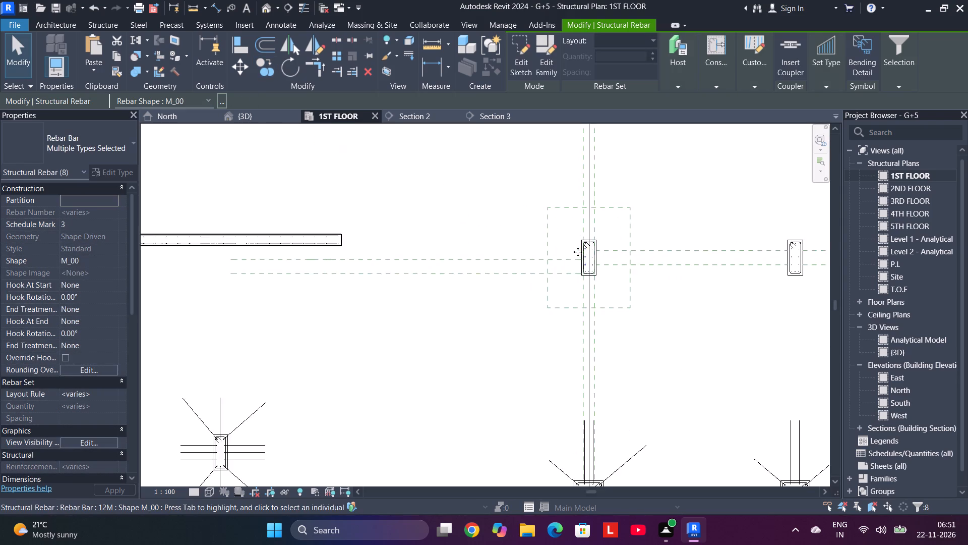
scroll(578, 252, up, 5)
key(Escape)
Select the three bent-leg bars fanning out to the right of the section-line column in the next row down.
scroll(746, 203, down, 8)
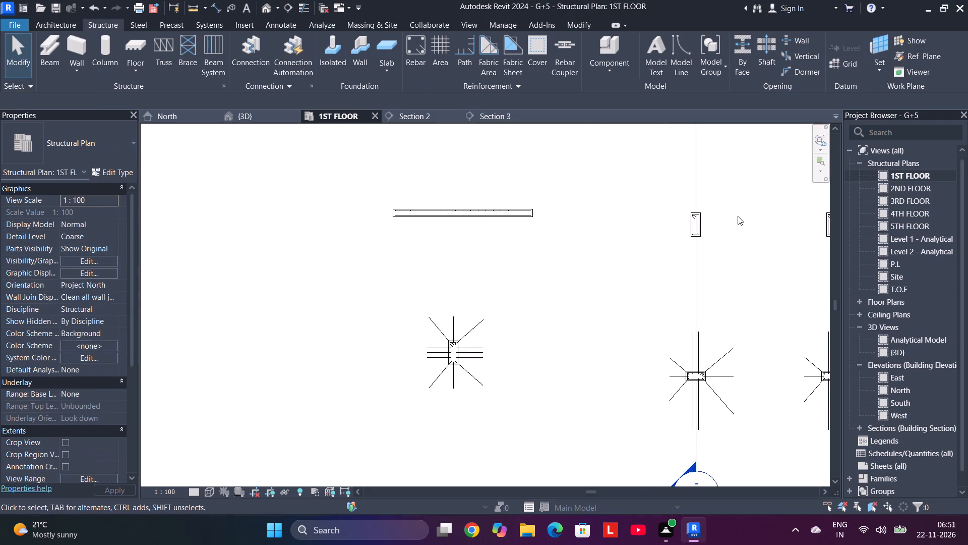
middle_drag(735, 217, 485, 210)
scroll(480, 364, up, 3)
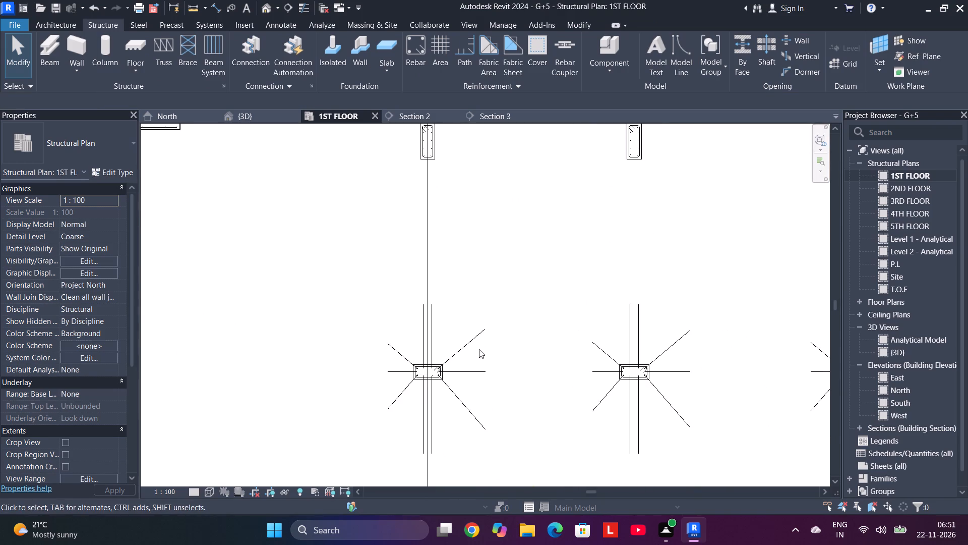
scroll(472, 305, up, 7)
scroll(411, 256, down, 3)
middle_drag(415, 259, 409, 149)
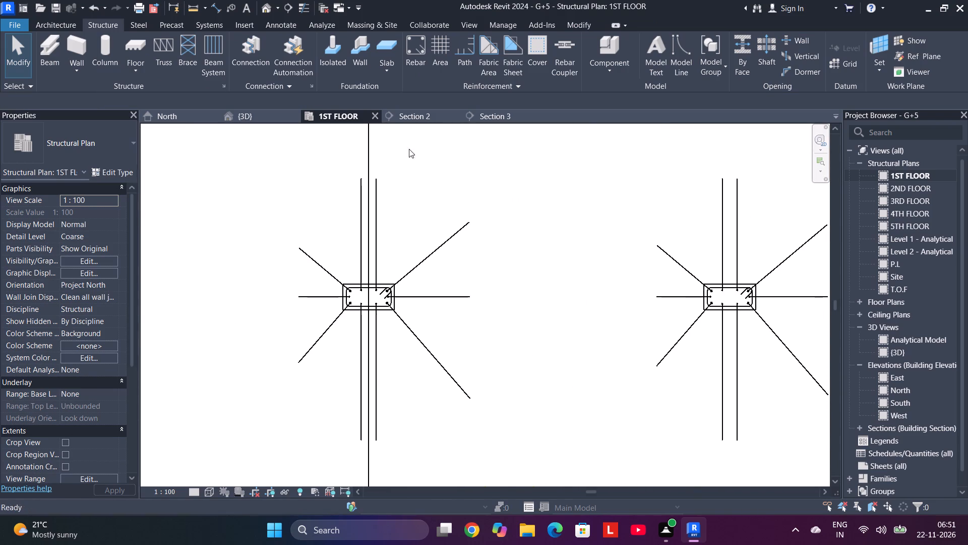
click(374, 161)
click(377, 164)
drag(377, 164, 378, 168)
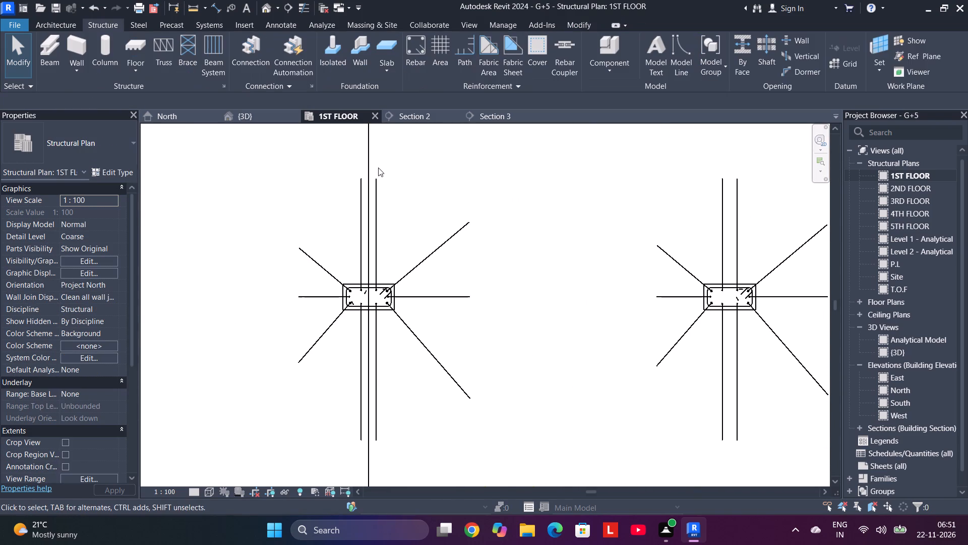
drag(378, 168, 396, 195)
drag(440, 206, 443, 217)
drag(443, 217, 430, 397)
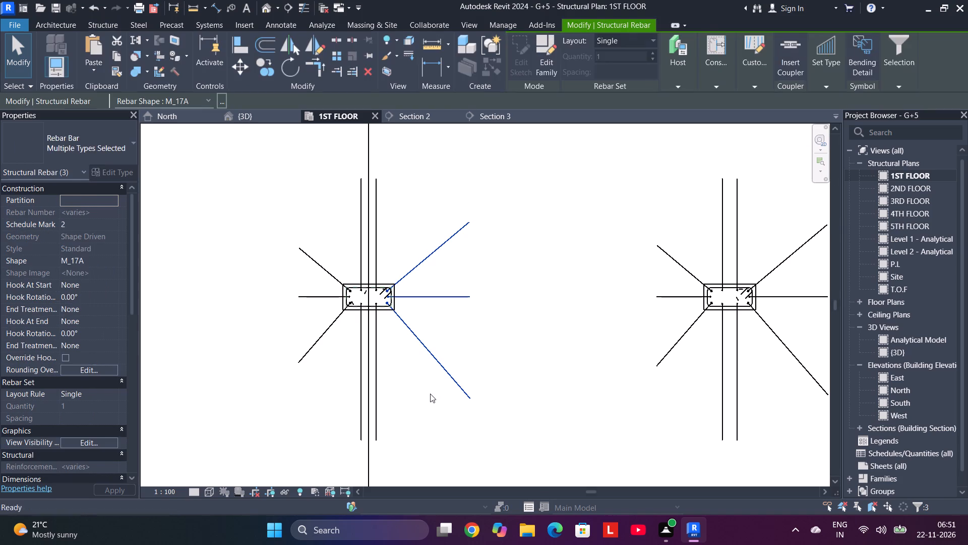
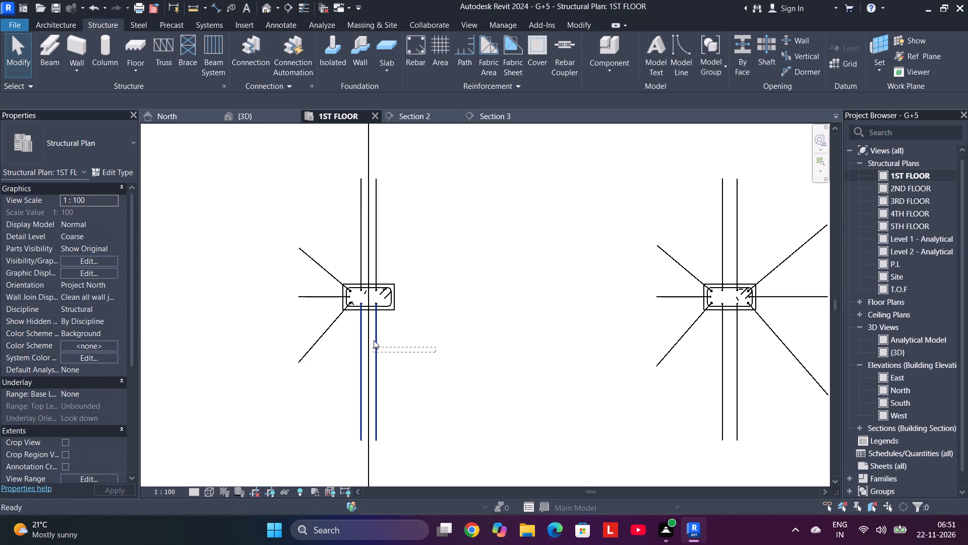
Delete the four vertical bent-leg bars extending above and below the column crossed by the section line.
drag(402, 205, 375, 210)
key(Delete)
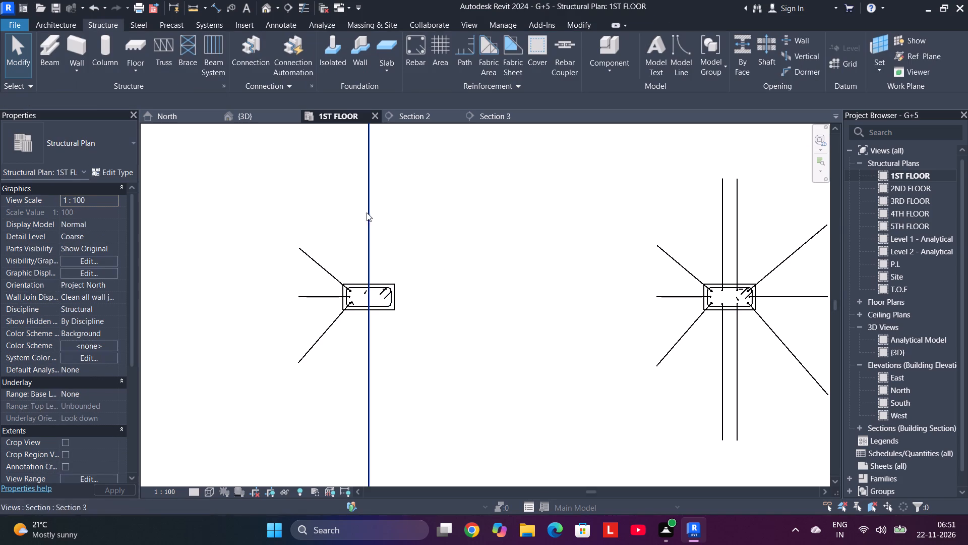
Select the three bent-leg bars fanning out to the left of the same section-line column.
drag(339, 219, 335, 372)
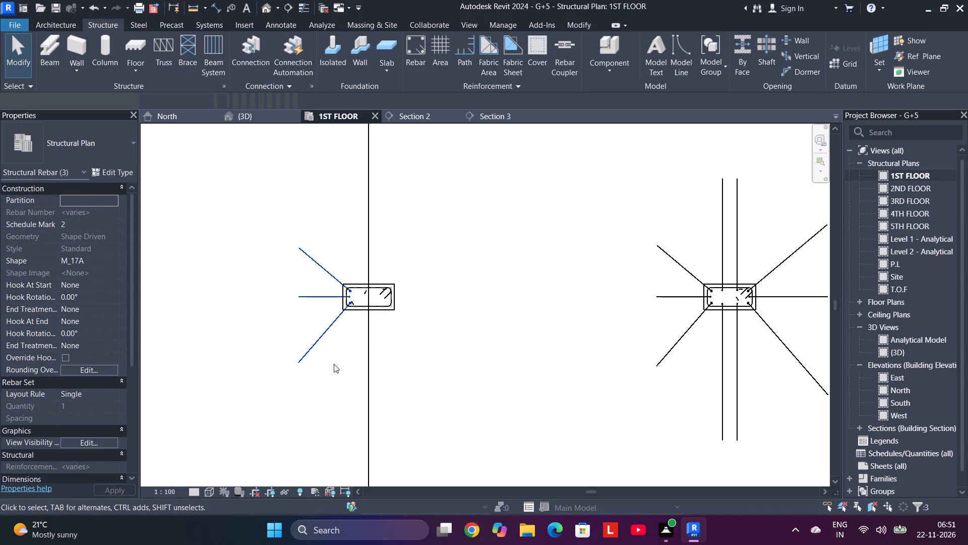
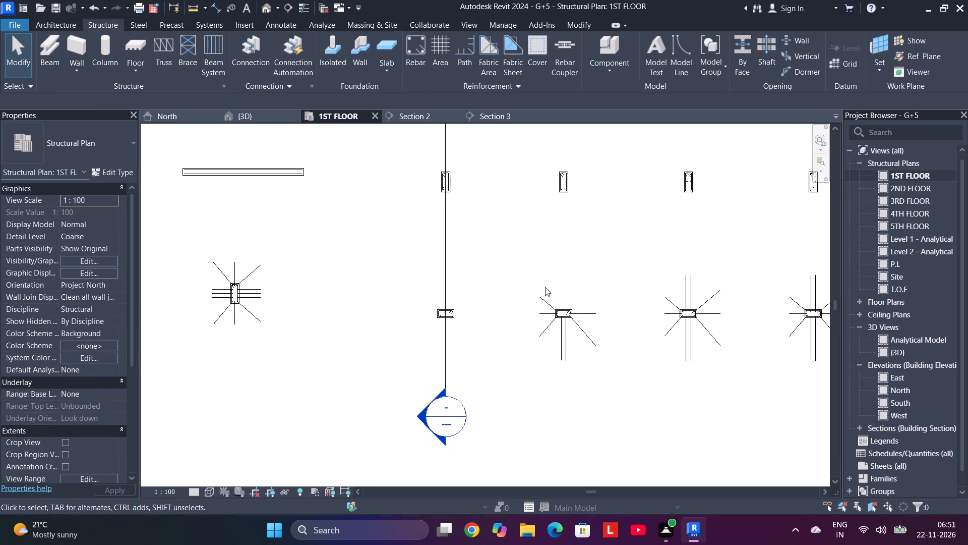
Select the three bent-leg bars fanning out to the left of the lower-row column immediately right of the section line.
drag(548, 287, 543, 353)
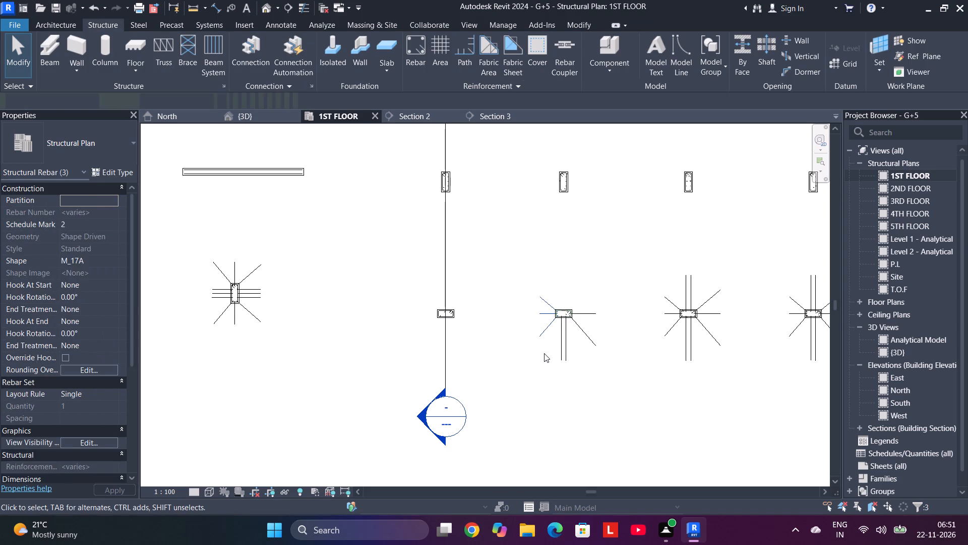
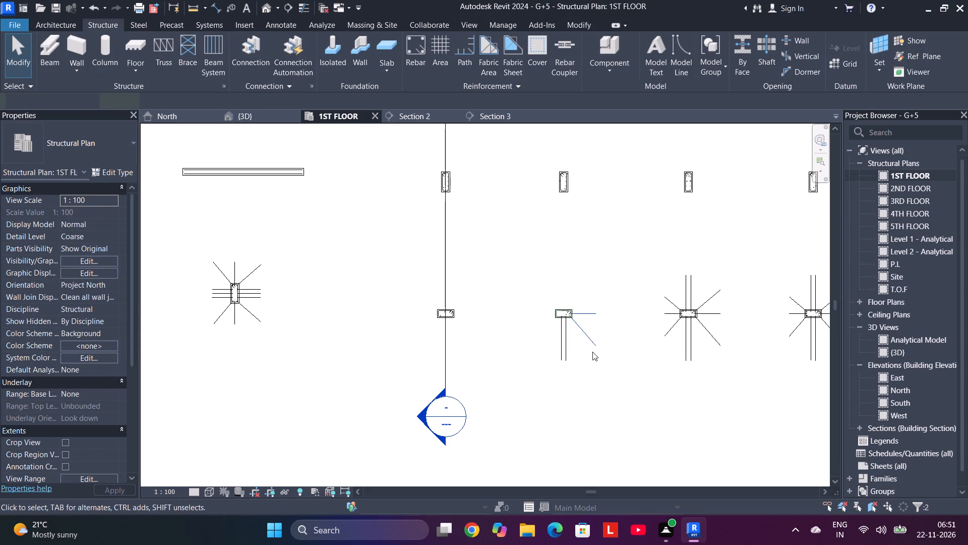
Delete the remaining bent-leg bars extending right and downward from the lower-row column immediately right of the section line.
drag(578, 352, 554, 350)
key(Delete)
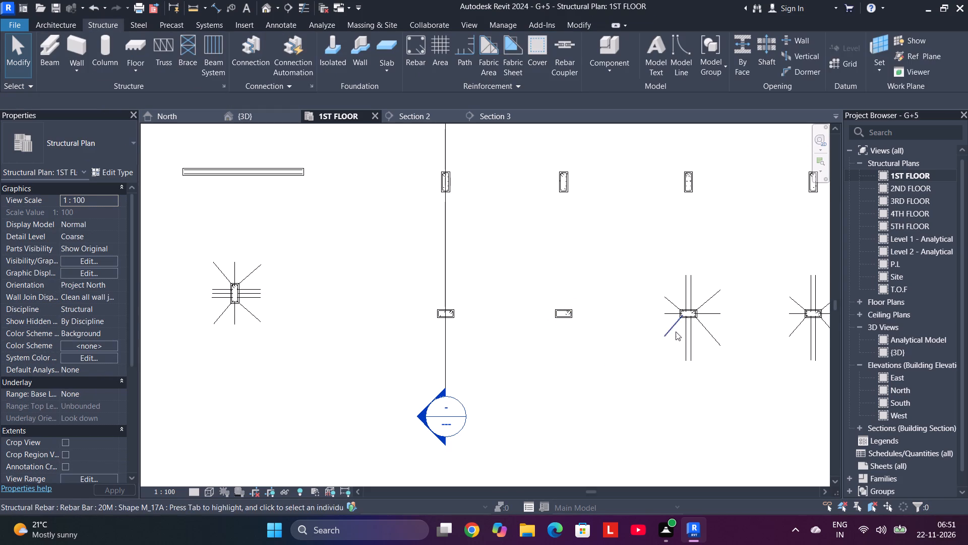
Delete the bent-leg bars radiating around the second lower-row column right of the section line, keeping the column and its ties.
scroll(675, 333, up, 1)
middle_drag(675, 333, 494, 329)
drag(561, 325, 442, 333)
key(Delete)
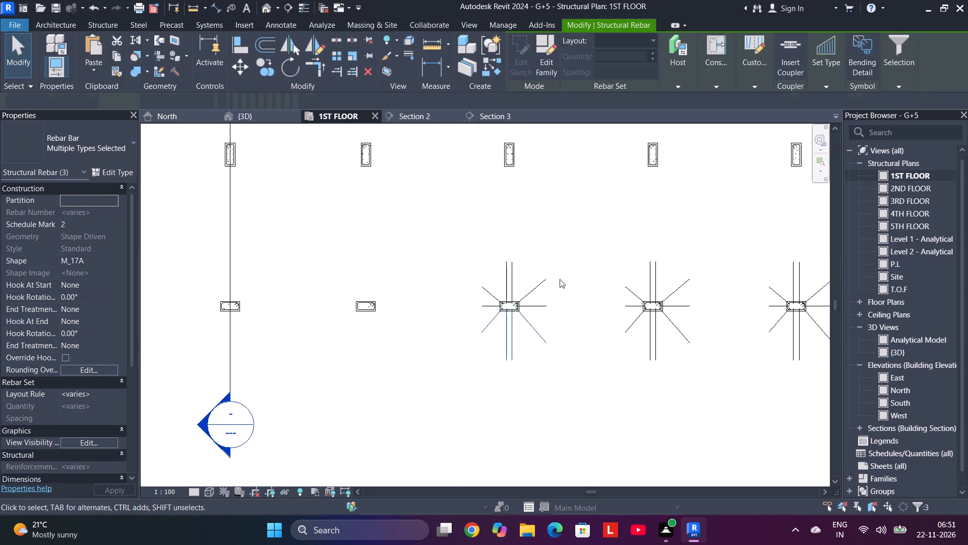
drag(549, 292, 465, 293)
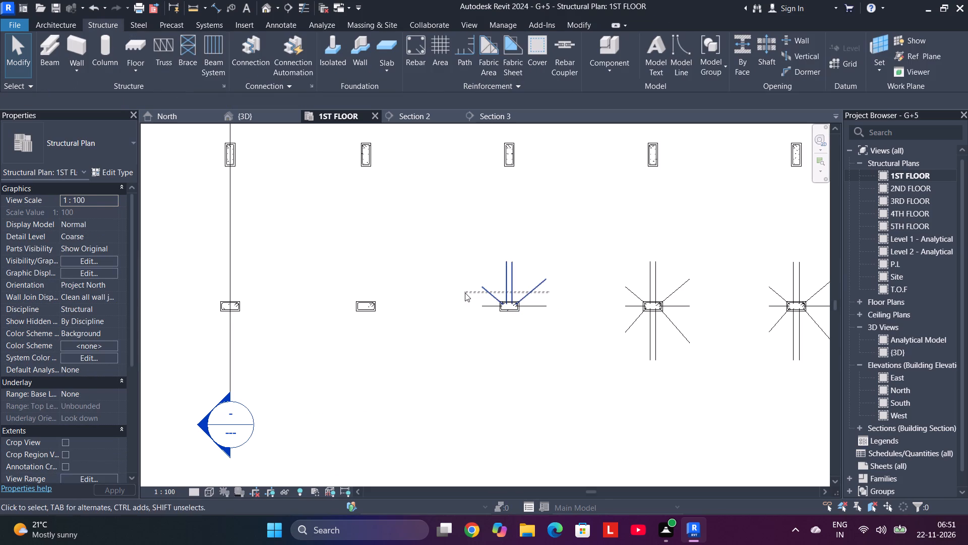
key(Delete)
drag(535, 324, 536, 262)
key(Delete)
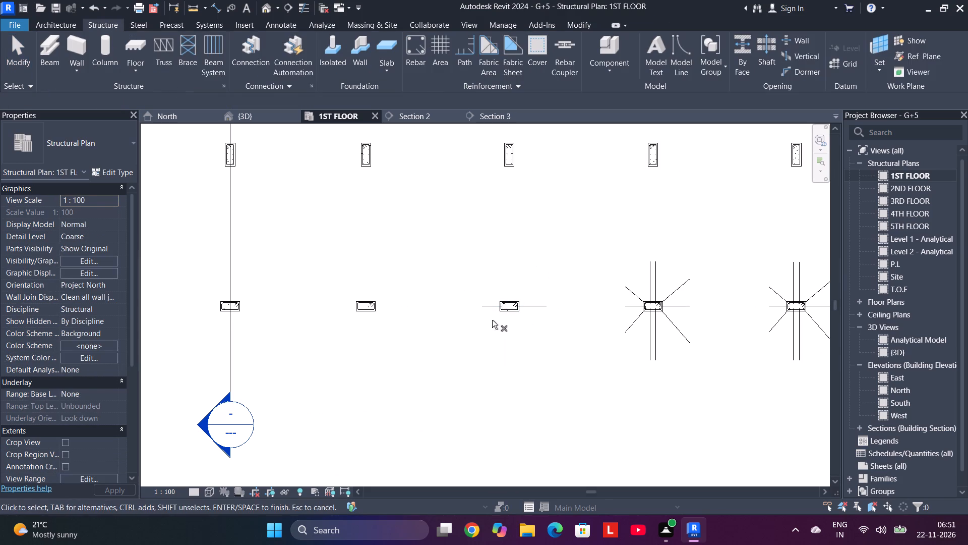
drag(492, 320, 484, 291)
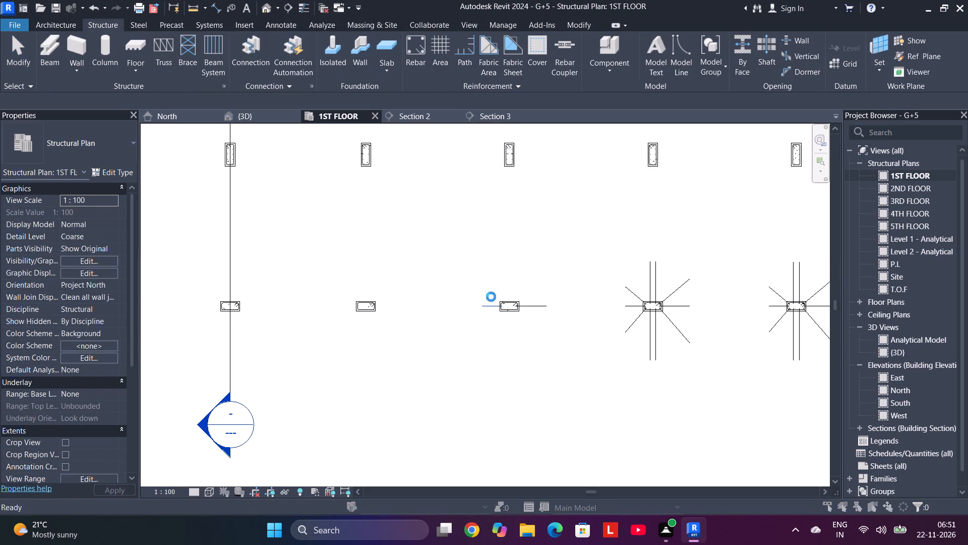
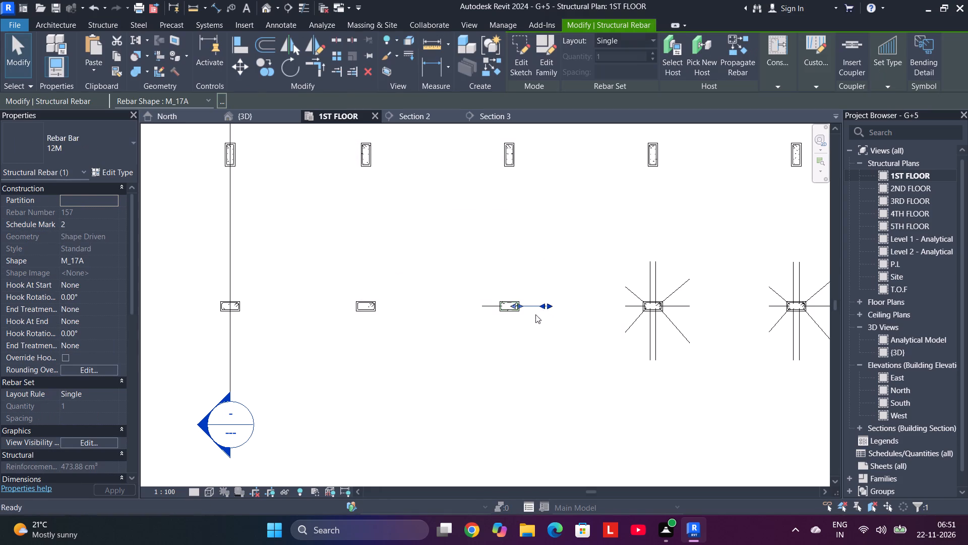
Delete the last bent-leg bar extending left from the second lower-row column right of the section line.
drag(485, 314, 476, 282)
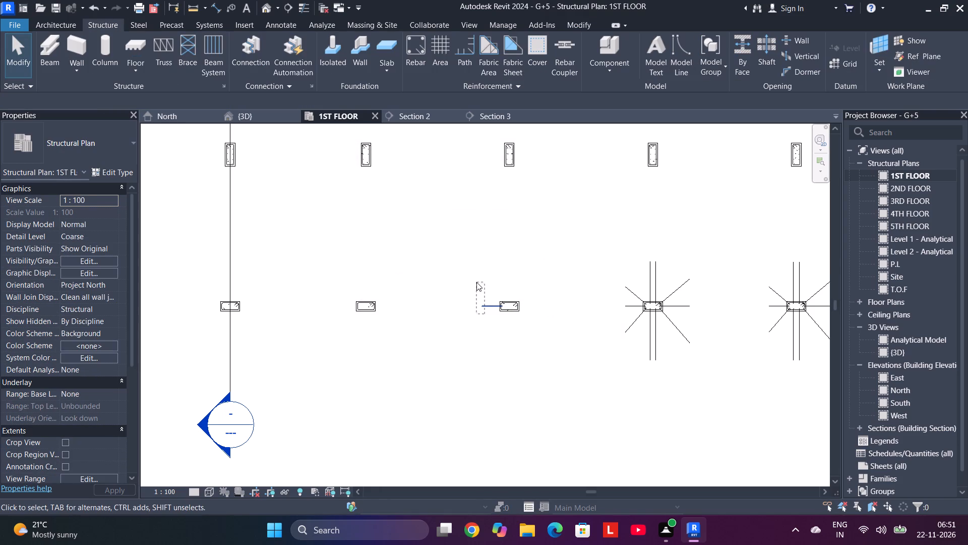
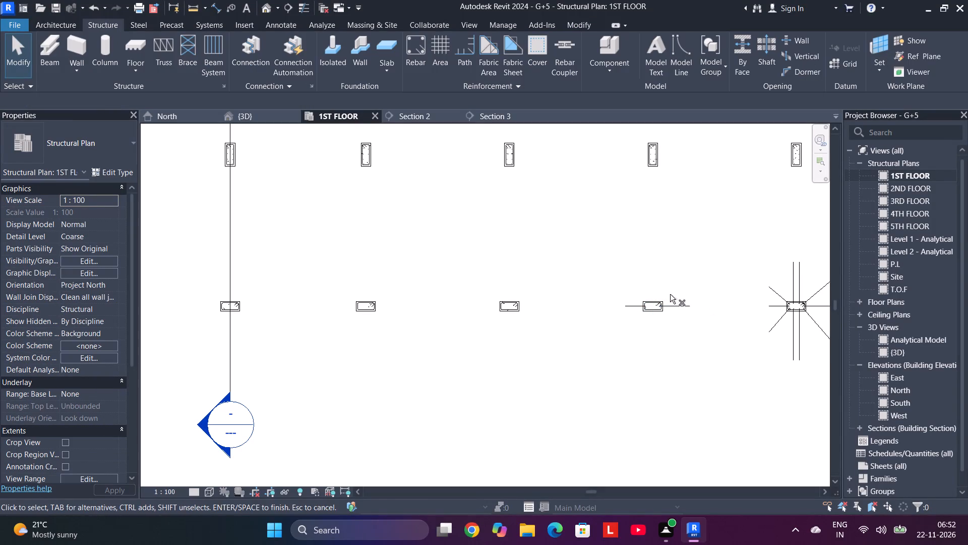
Delete the two remaining bent-leg bars extending right and left from the third lower-row column right of the section line.
click(672, 306)
key(Delete)
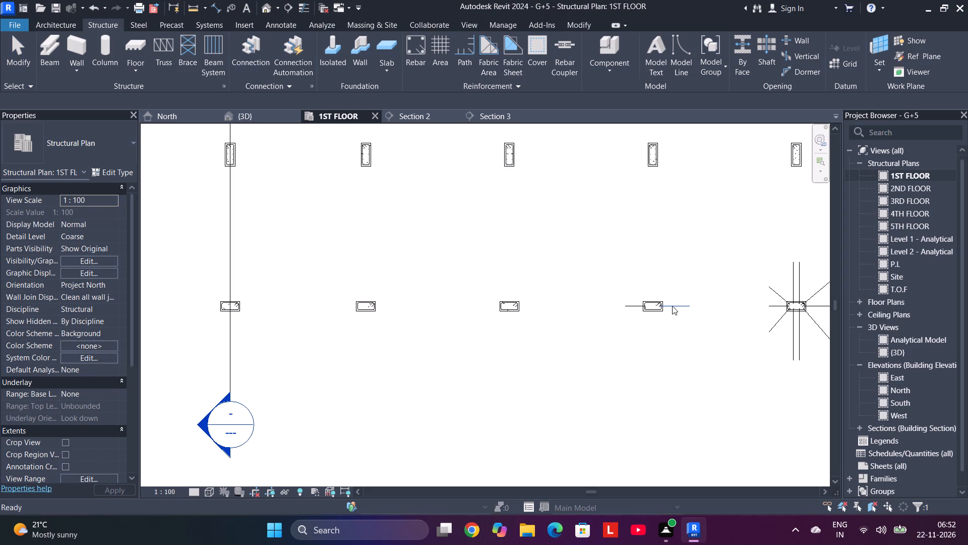
click(634, 306)
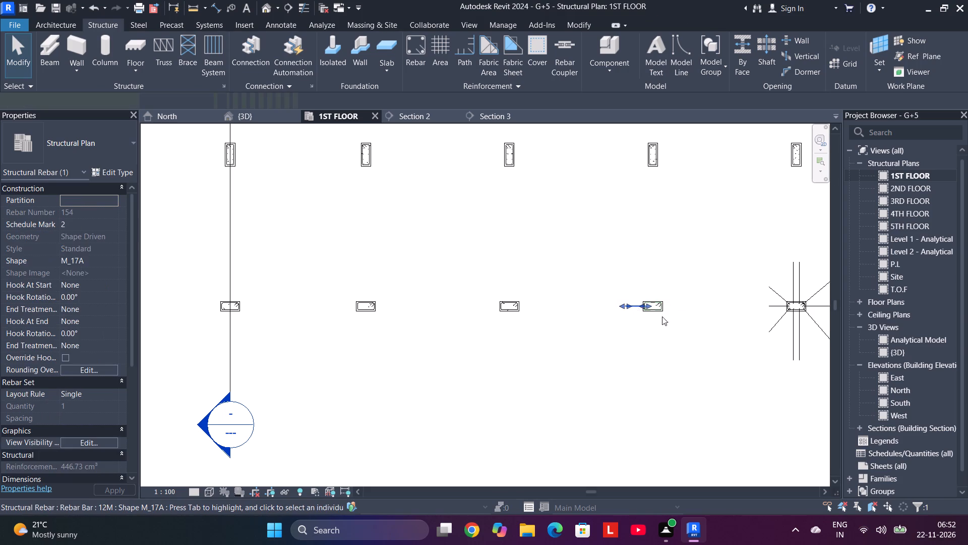
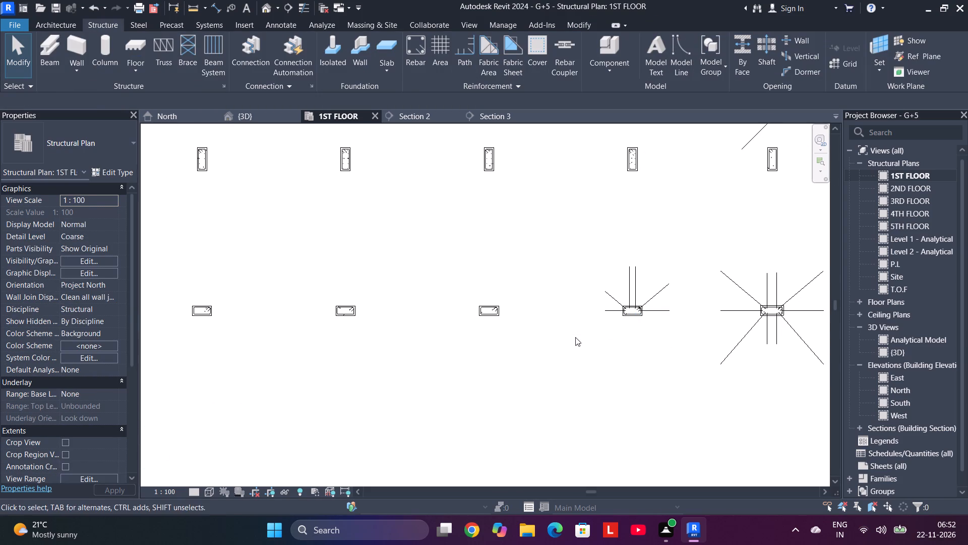
Delete the remaining bent-leg bars extending upward, right and left from the second-to-last column of the lower row.
drag(670, 297, 547, 292)
key(Delete)
scroll(655, 312, up, 6)
click(657, 312)
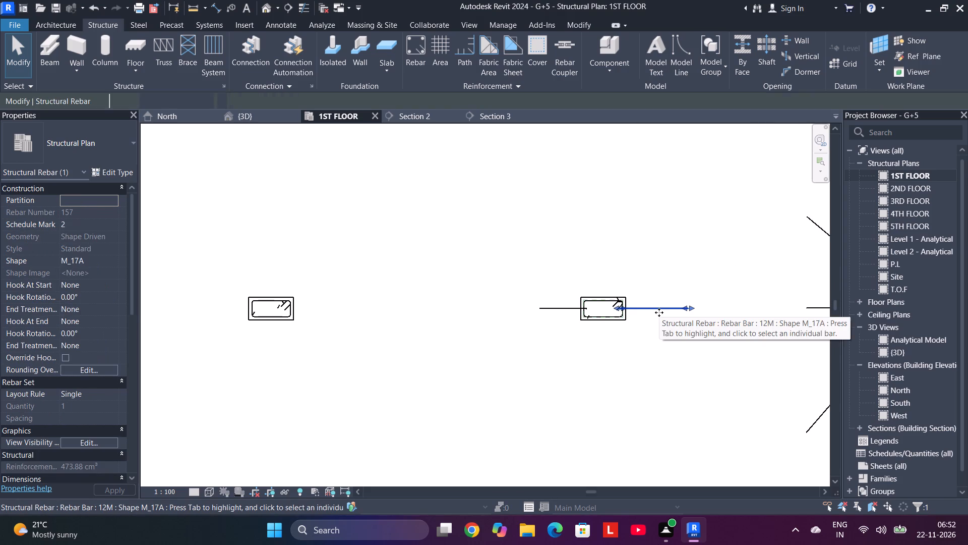
key(Delete)
click(558, 306)
key(Delete)
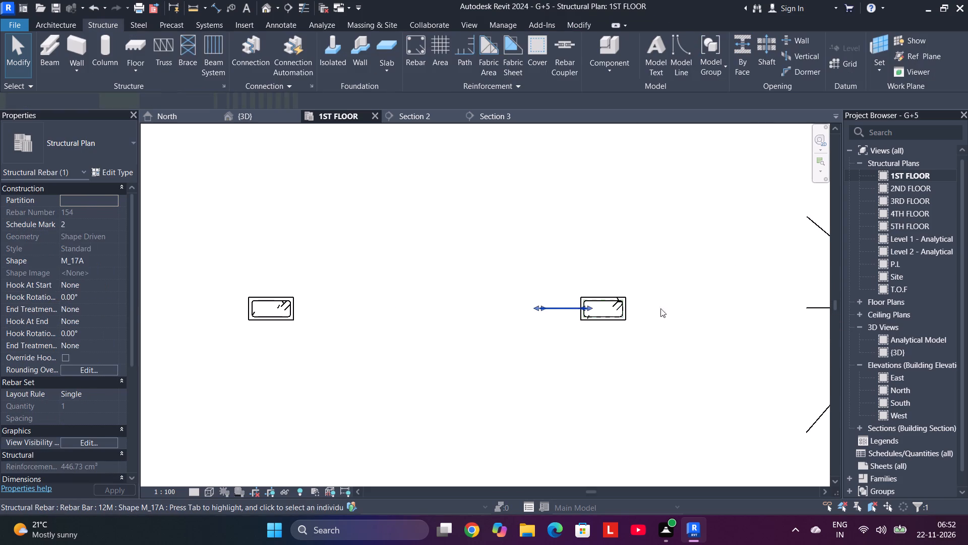
Delete the four bent-leg bars extending upward and diagonally upward from the last column at the right end of the lower row.
scroll(688, 305, down, 2)
middle_drag(688, 305, 400, 303)
scroll(450, 297, down, 5)
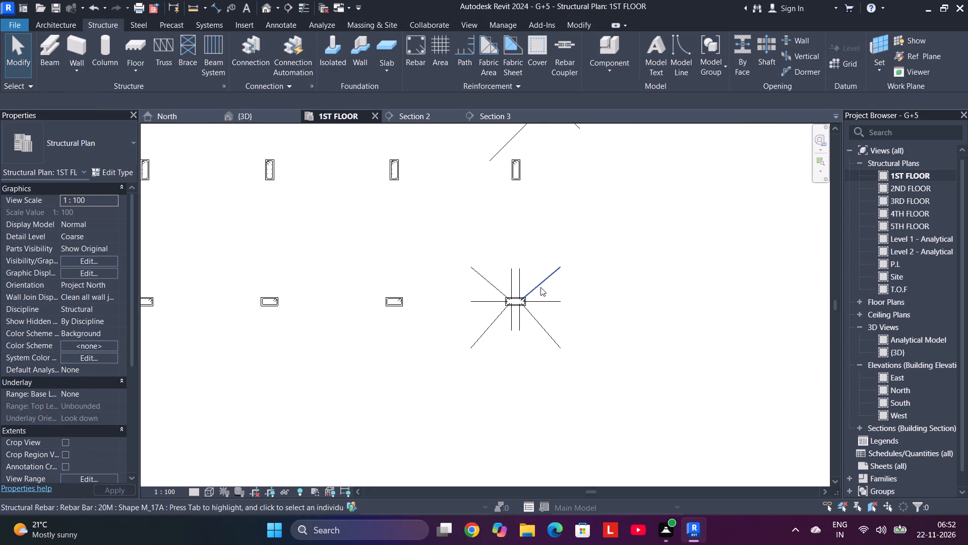
drag(558, 283, 462, 279)
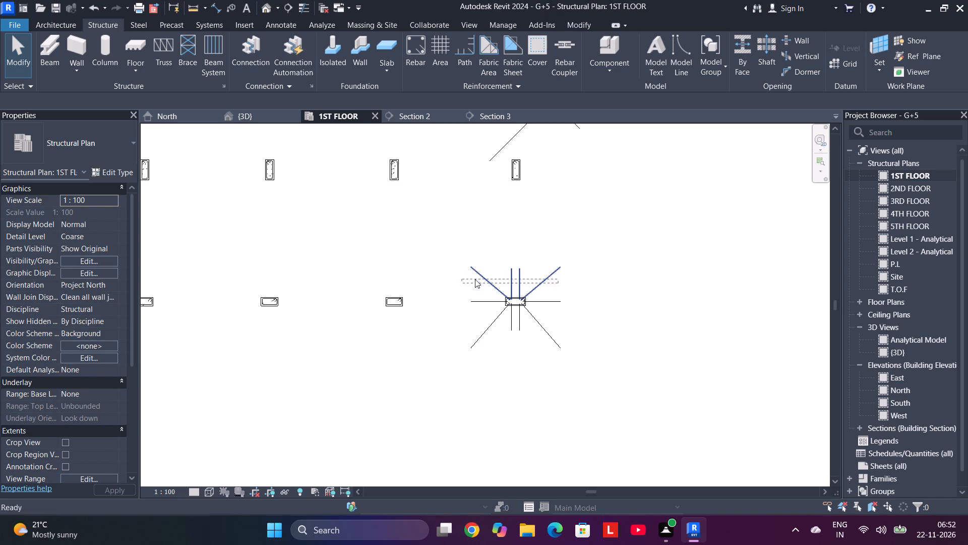
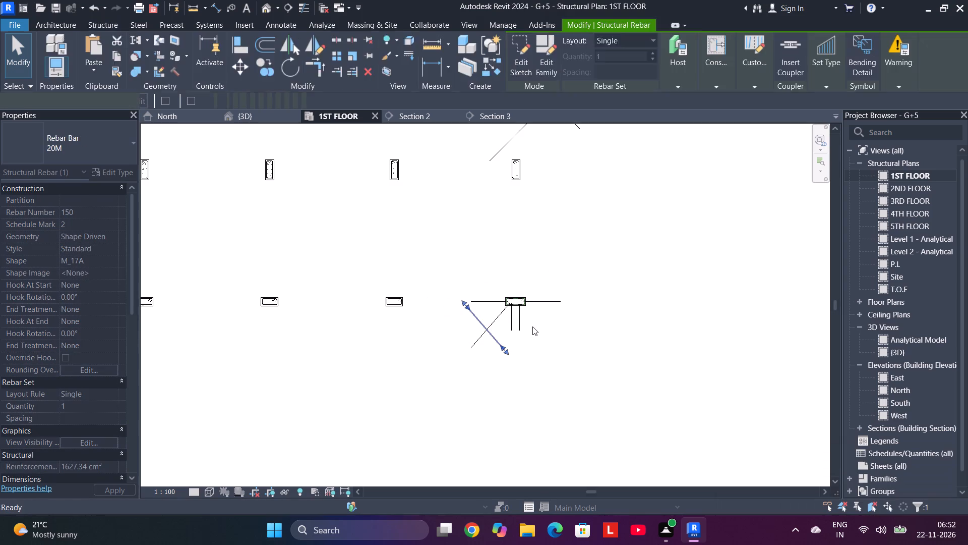
Delete the remaining bent-leg bars extending downward, diagonally, right and left from the last column at the right end of the lower row.
drag(535, 326, 488, 322)
key(Delete)
drag(544, 315, 544, 271)
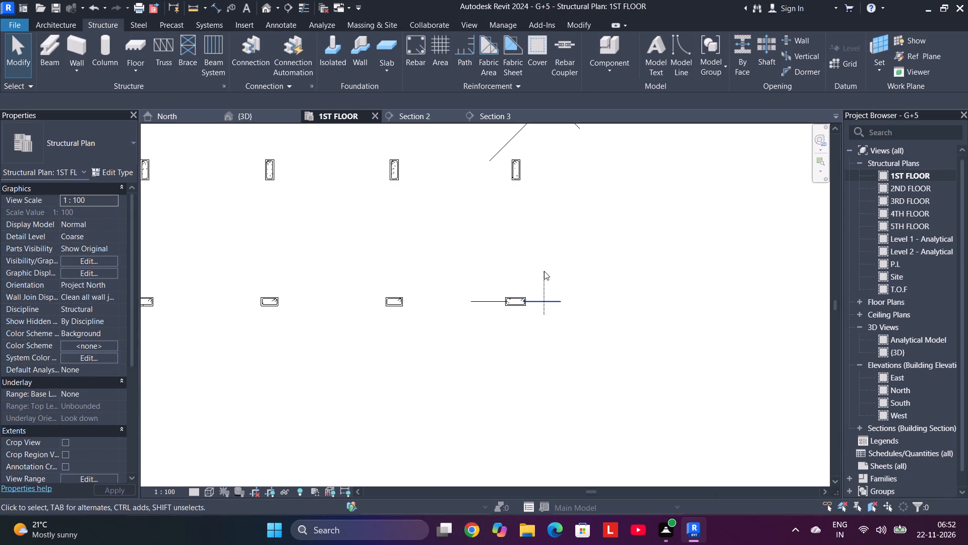
key(Delete)
drag(482, 326, 460, 265)
key(Delete)
Look over the column rows of the 1ST FLOOR plan for columns that still carry bent-leg bars.
scroll(484, 288, down, 3)
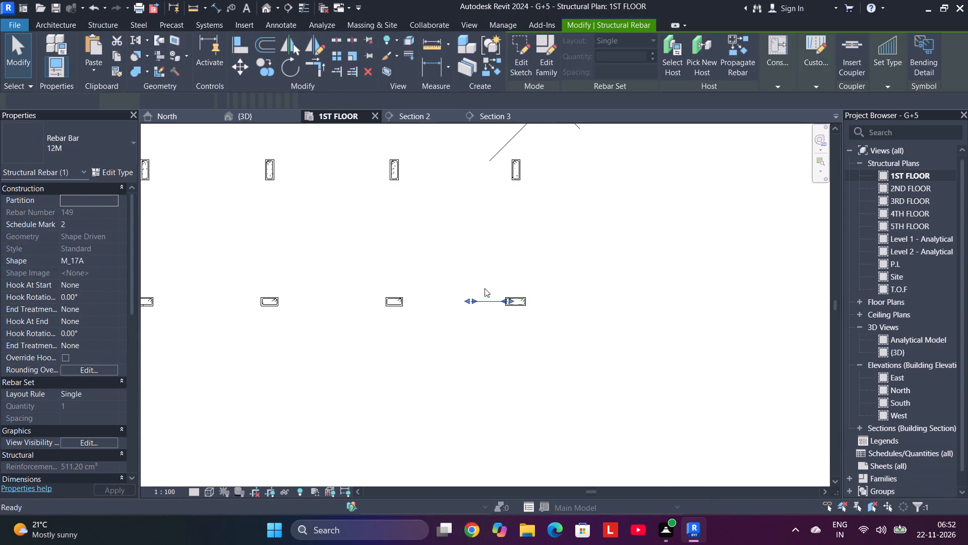
scroll(485, 288, down, 3)
middle_drag(408, 273, 603, 296)
scroll(459, 262, up, 1)
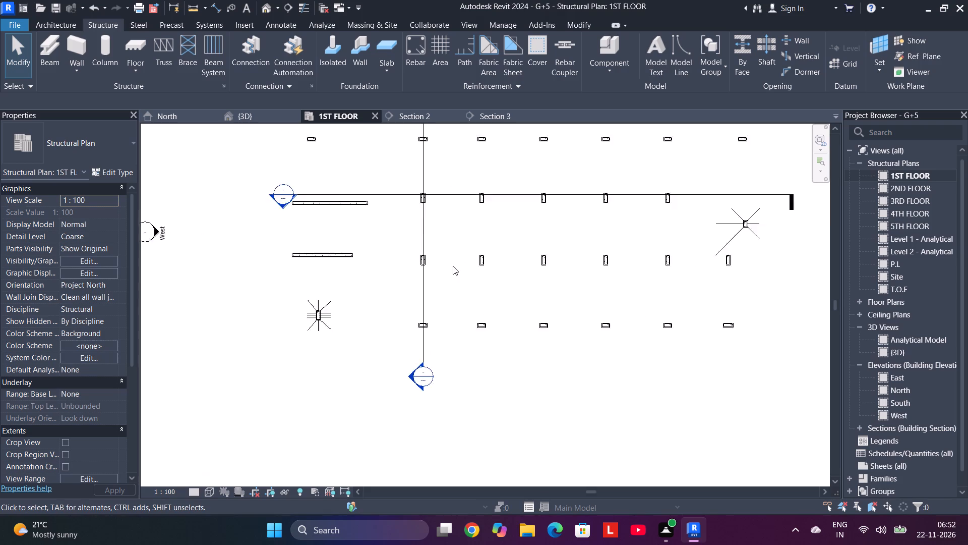
scroll(453, 266, up, 3)
scroll(450, 271, down, 5)
scroll(444, 275, up, 2)
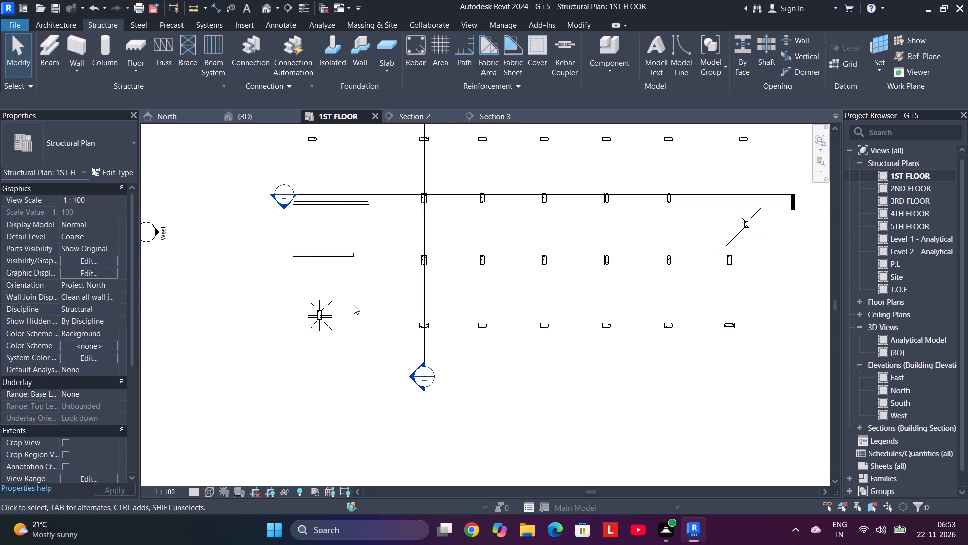
scroll(354, 305, up, 1)
scroll(355, 305, down, 3)
scroll(356, 301, up, 3)
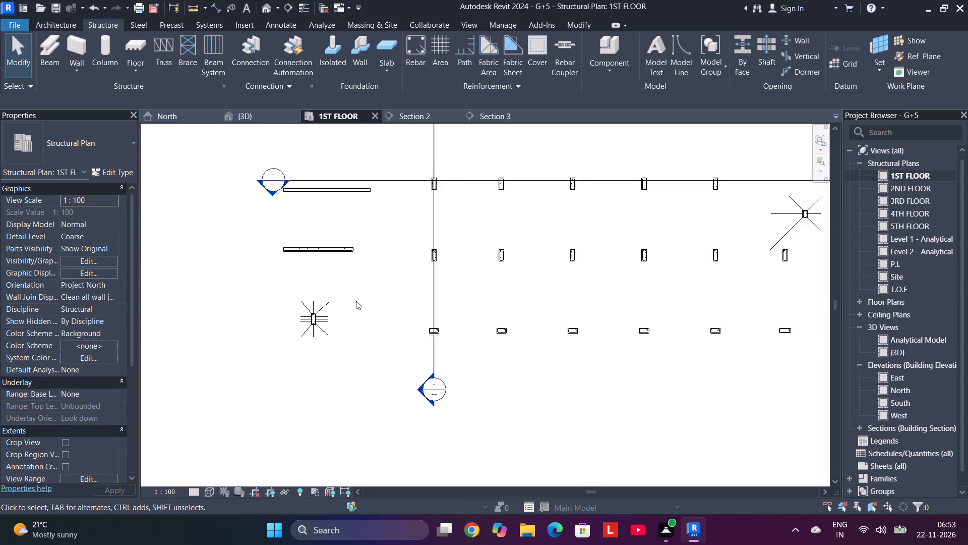
scroll(356, 301, up, 1)
scroll(356, 301, down, 3)
scroll(356, 301, up, 3)
scroll(356, 302, down, 3)
scroll(356, 303, up, 3)
middle_drag(358, 309, 463, 305)
scroll(498, 304, up, 1)
scroll(499, 304, down, 2)
middle_drag(474, 309, 424, 314)
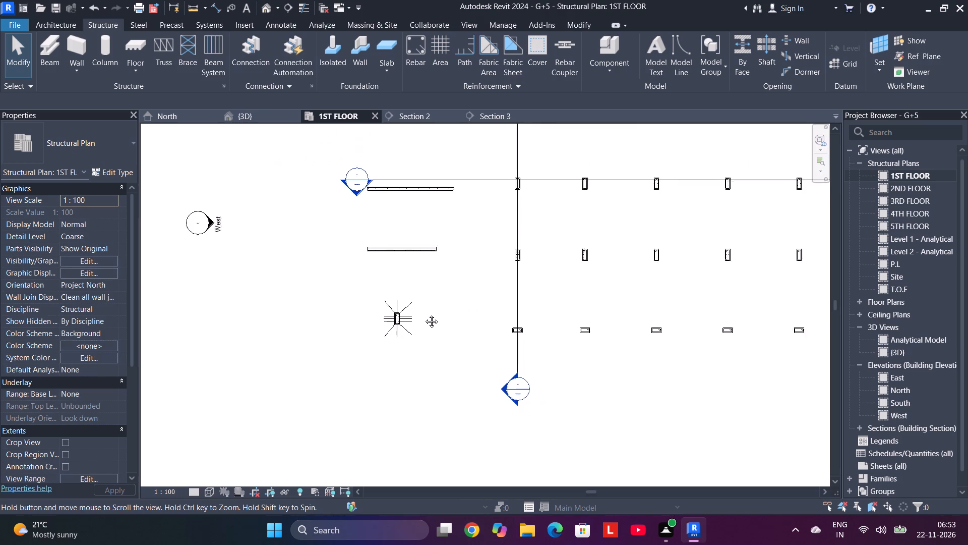
middle_drag(424, 314, 313, 311)
middle_click(312, 312)
middle_click(312, 314)
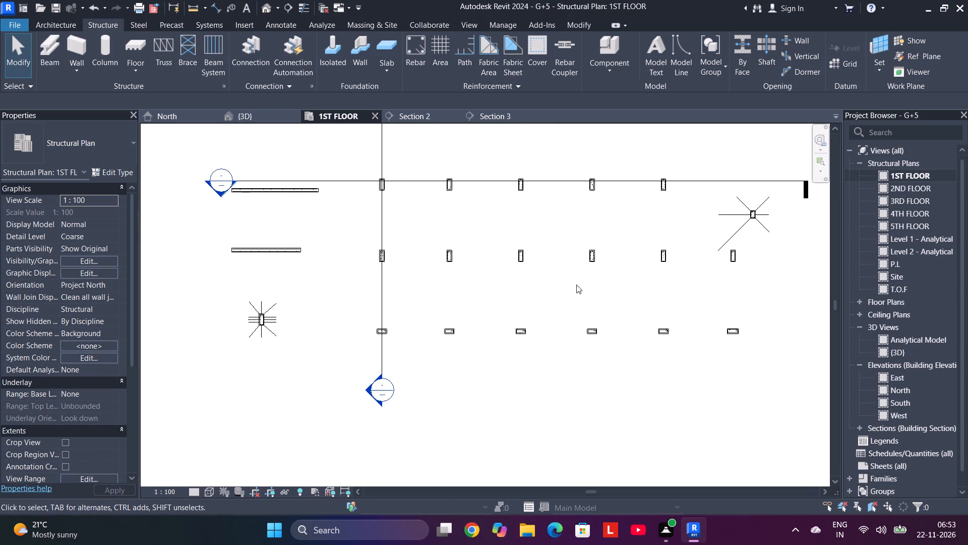
key(Escape)
Nudge the left middle 12M bar of the top-row column on the Section 3 line slightly right, in line with the corner bars.
middle_drag(398, 312, 412, 381)
scroll(390, 197, up, 9)
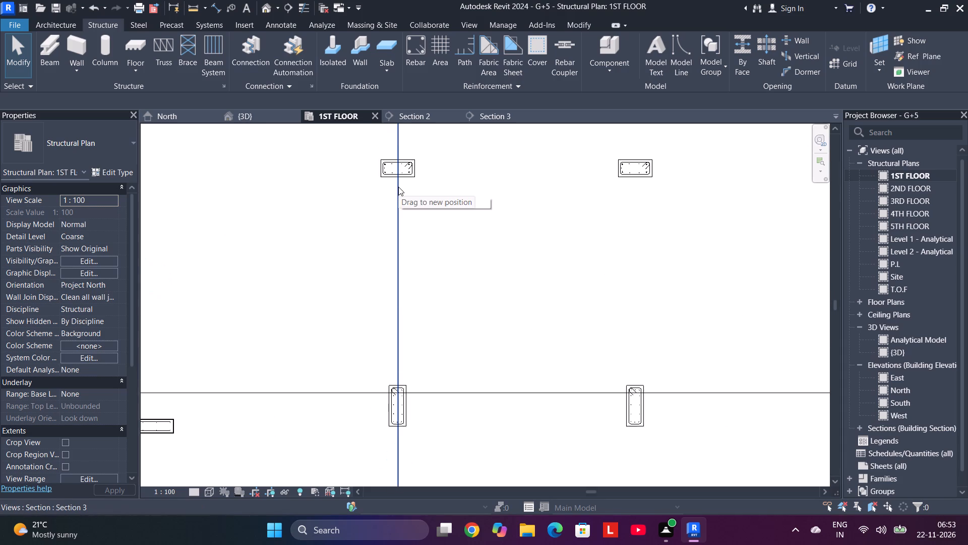
scroll(400, 182, up, 3)
middle_drag(409, 196, 417, 256)
scroll(414, 229, up, 4)
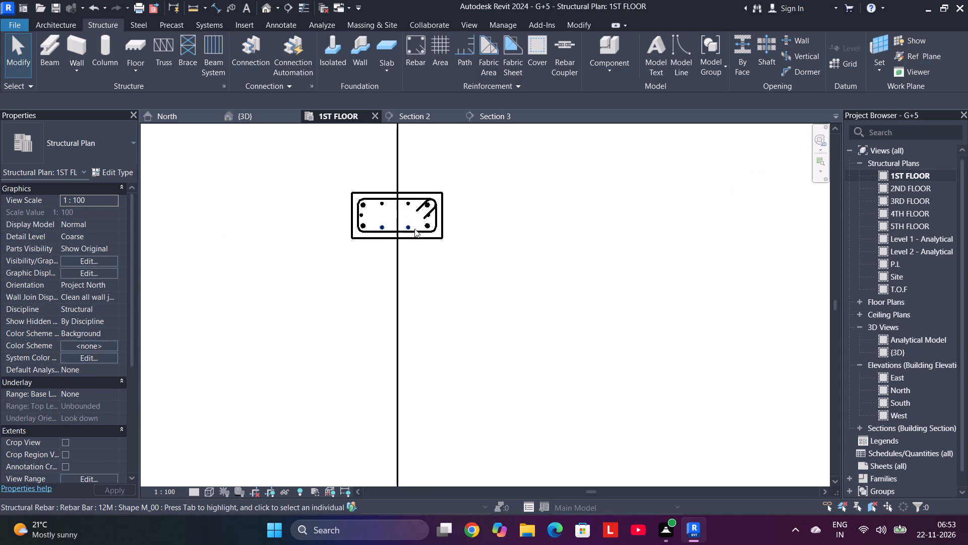
scroll(428, 214, up, 5)
click(430, 219)
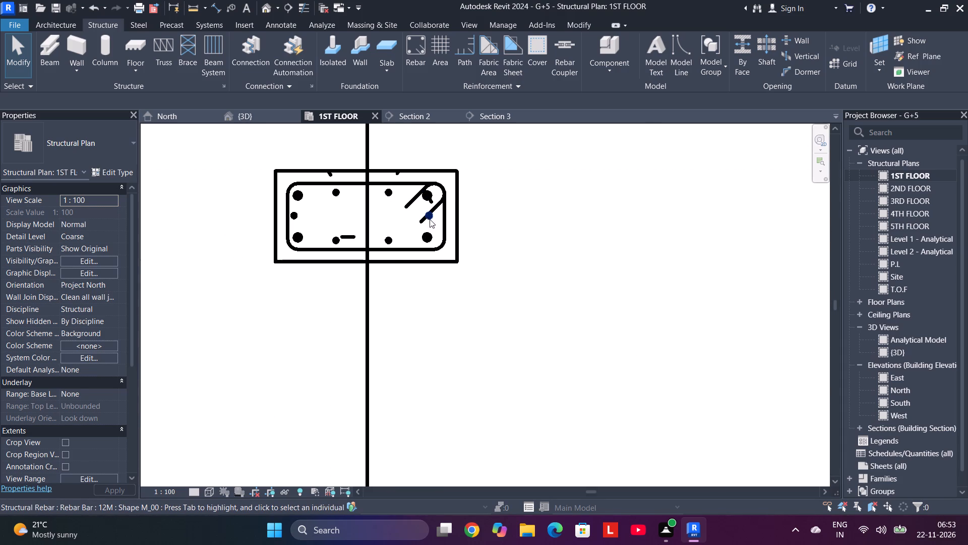
click(295, 215)
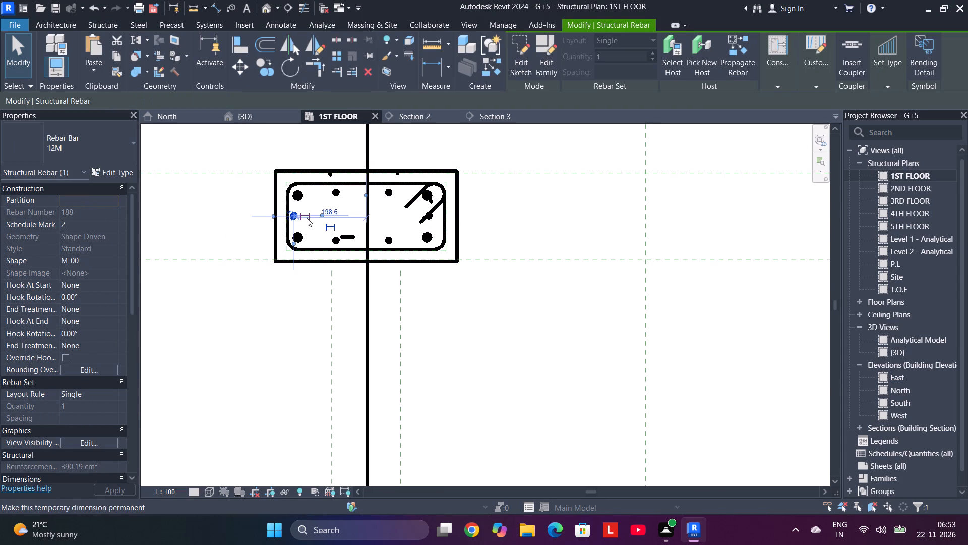
key(Right)
scroll(318, 217, down, 5)
click(280, 177)
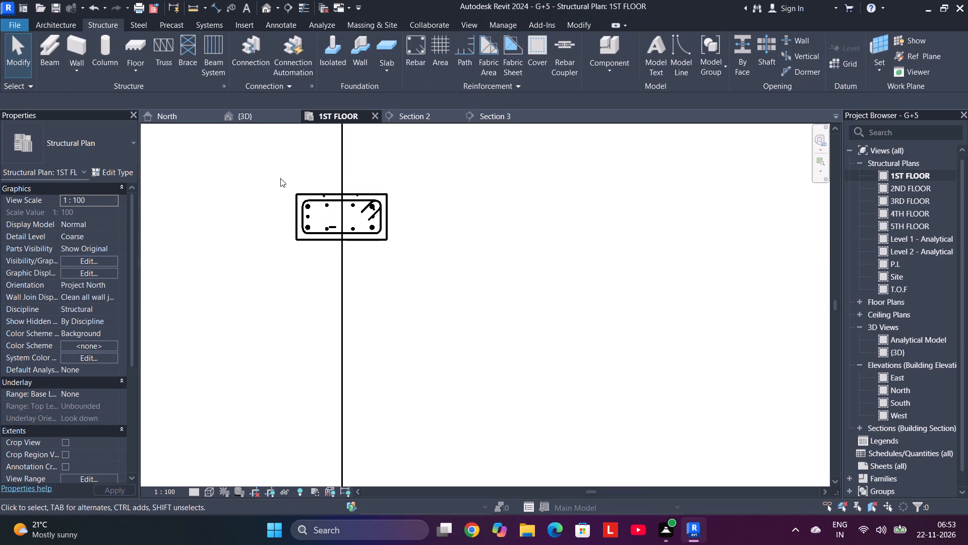
Copy all straight vertical bars from the top-row column on the Section 3 line down into the lower row's first column, with Multiple enabled.
scroll(300, 189, up, 4)
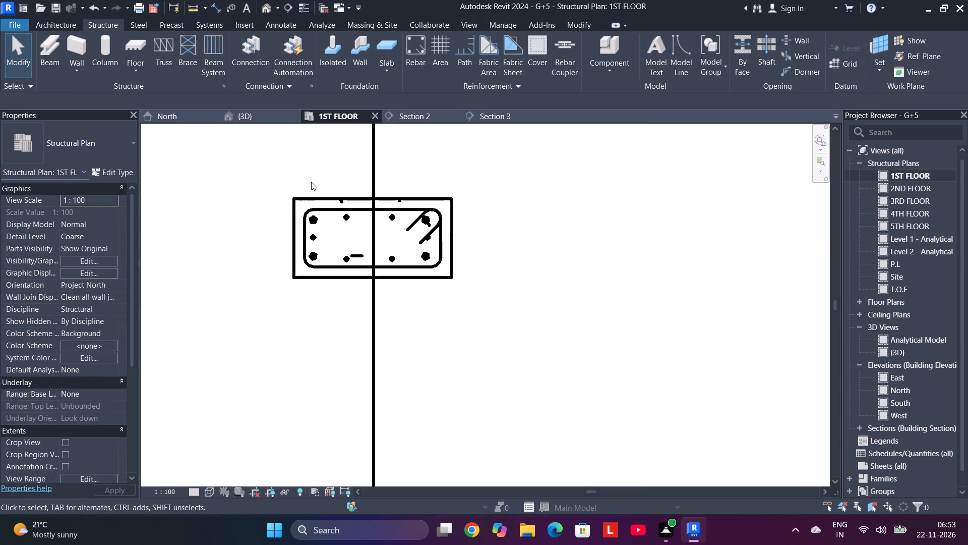
drag(311, 182, 435, 316)
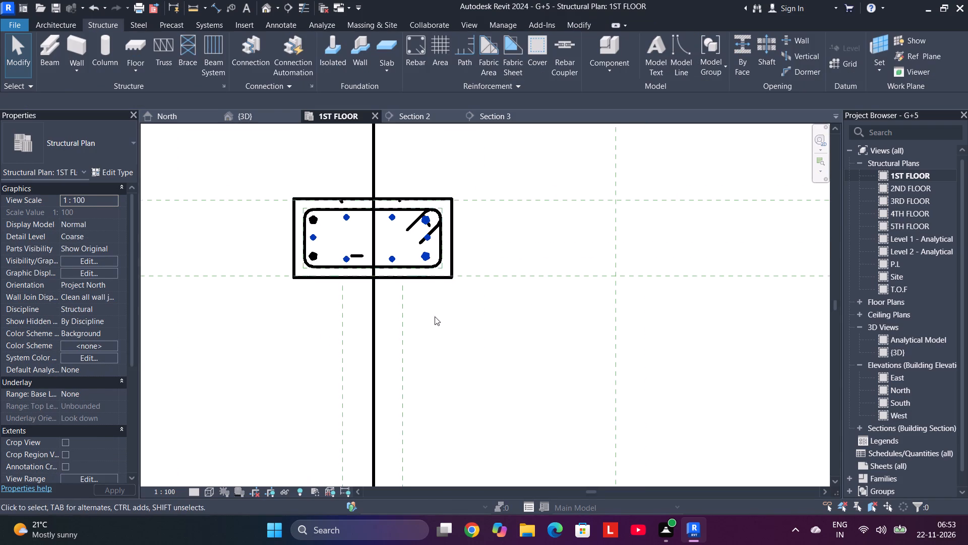
scroll(313, 229, up, 4)
drag(295, 156, 296, 163)
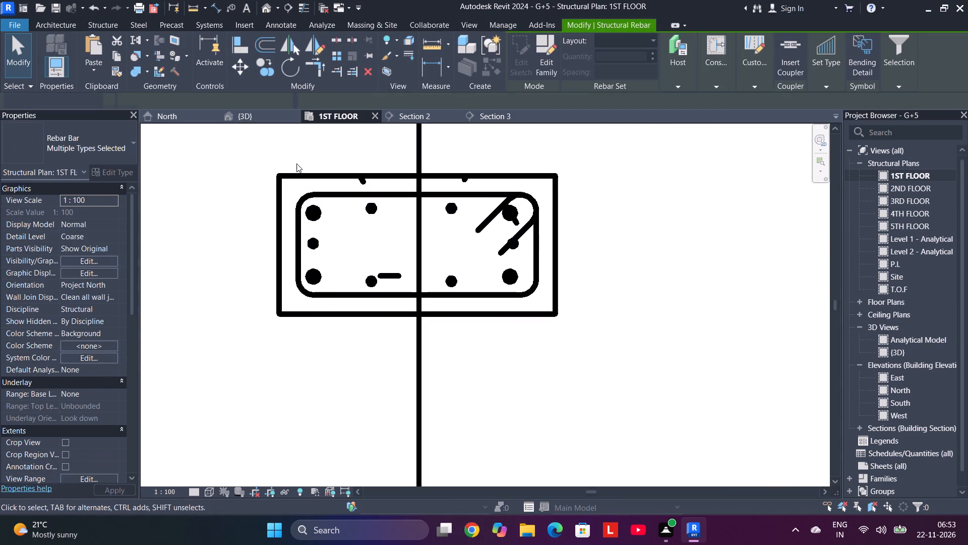
drag(296, 163, 521, 359)
scroll(521, 359, down, 6)
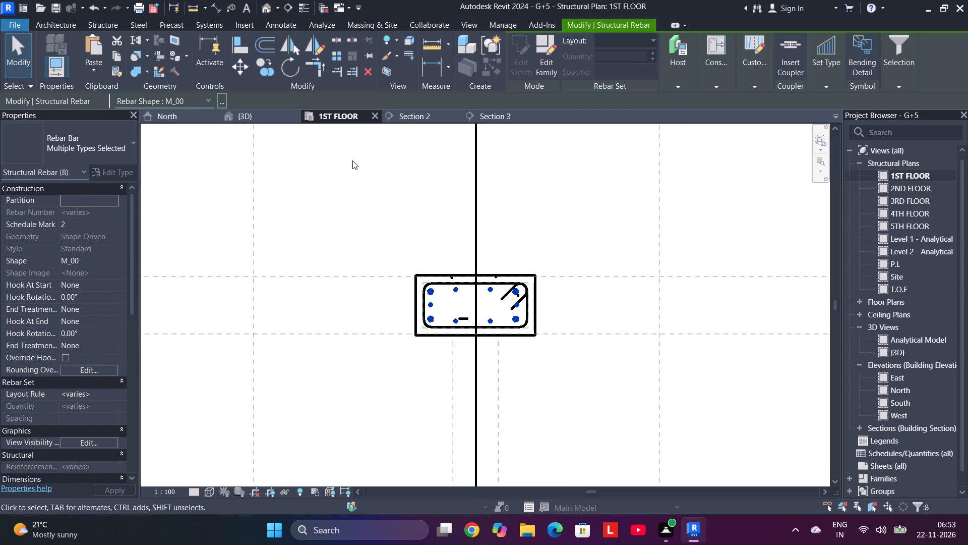
click(261, 66)
scroll(386, 275, down, 5)
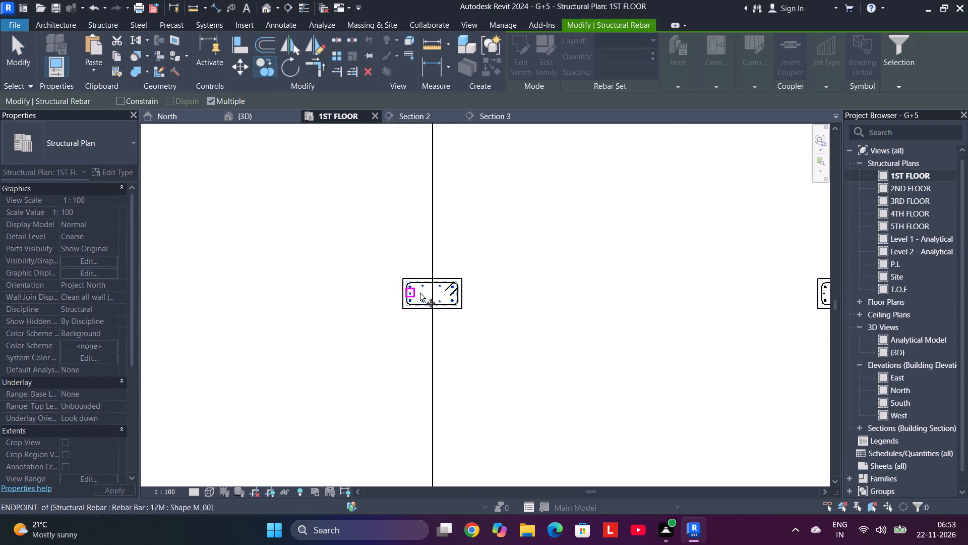
scroll(409, 285, up, 5)
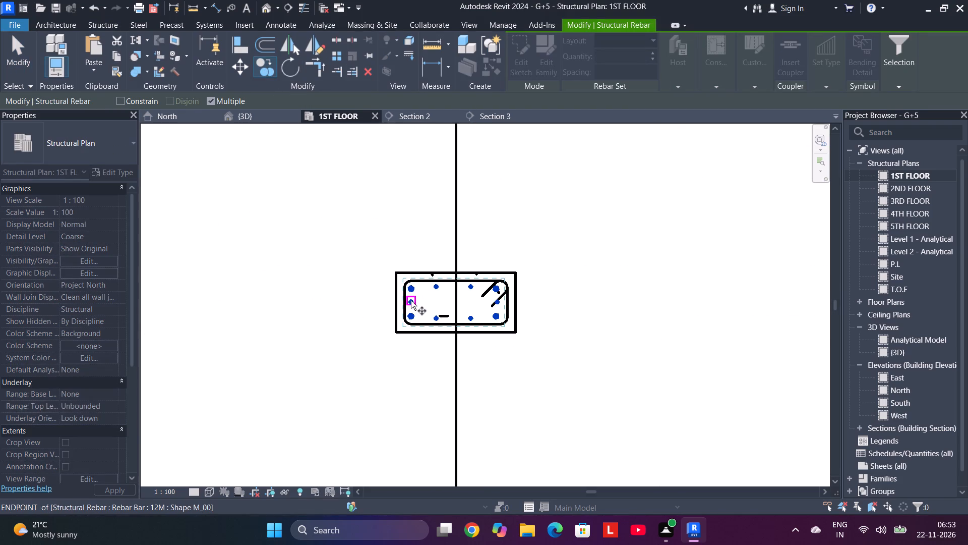
scroll(411, 303, up, 6)
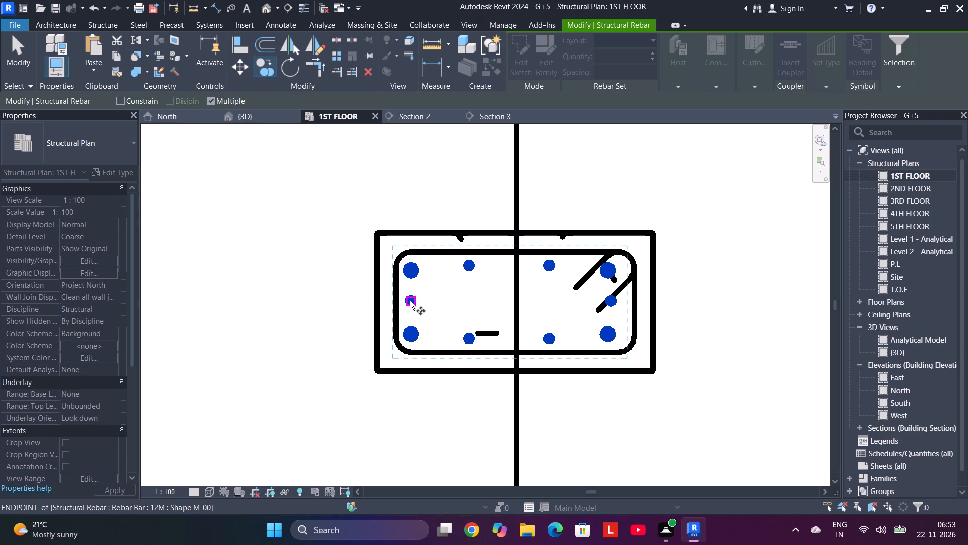
click(410, 301)
scroll(410, 302, down, 17)
scroll(420, 379, down, 1)
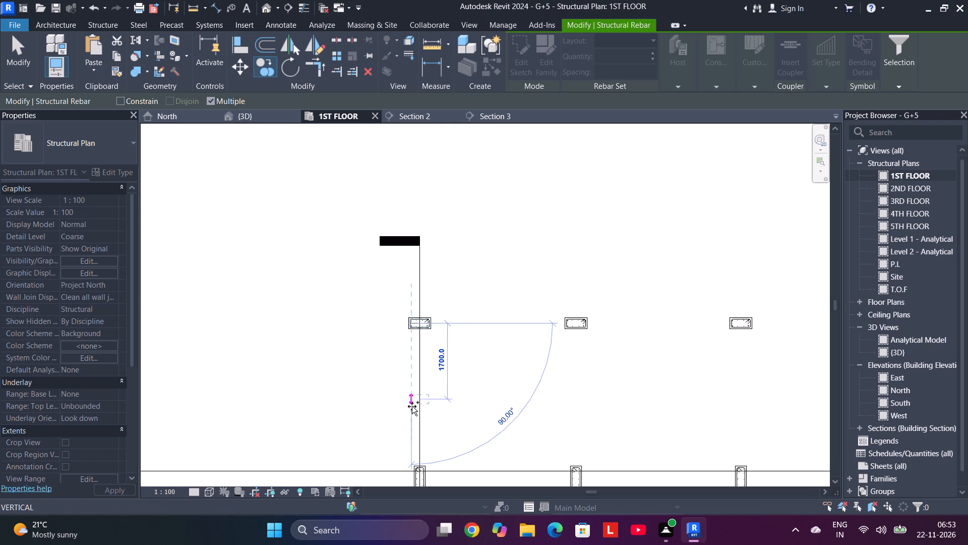
middle_drag(404, 392, 395, 180)
middle_drag(404, 334, 412, 232)
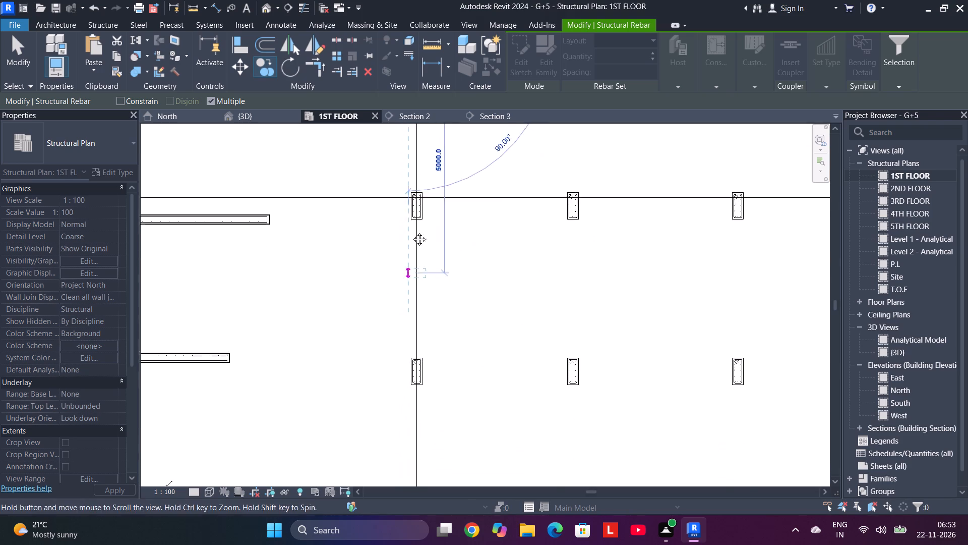
middle_drag(412, 232, 412, 210)
scroll(430, 386, down, 2)
middle_drag(418, 438, 424, 341)
scroll(421, 398, up, 6)
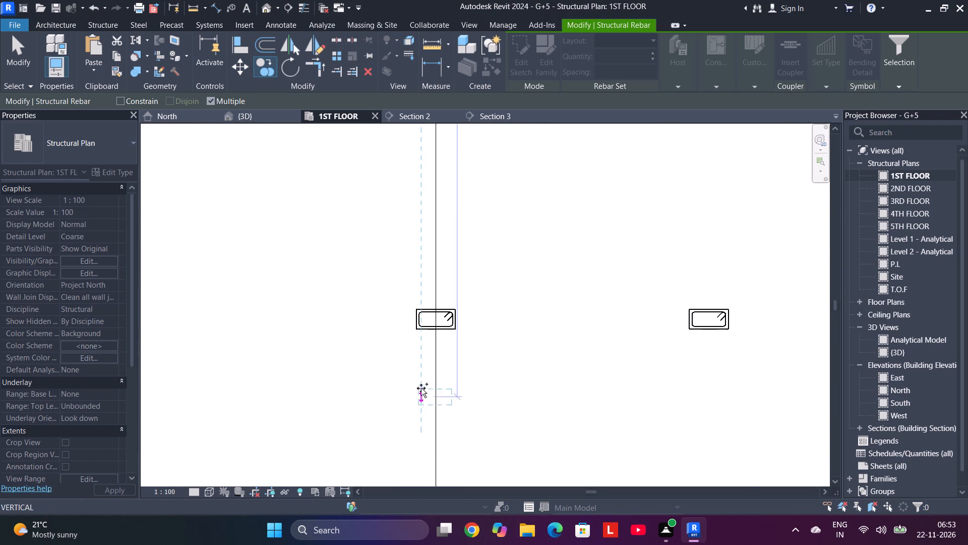
scroll(403, 317, up, 12)
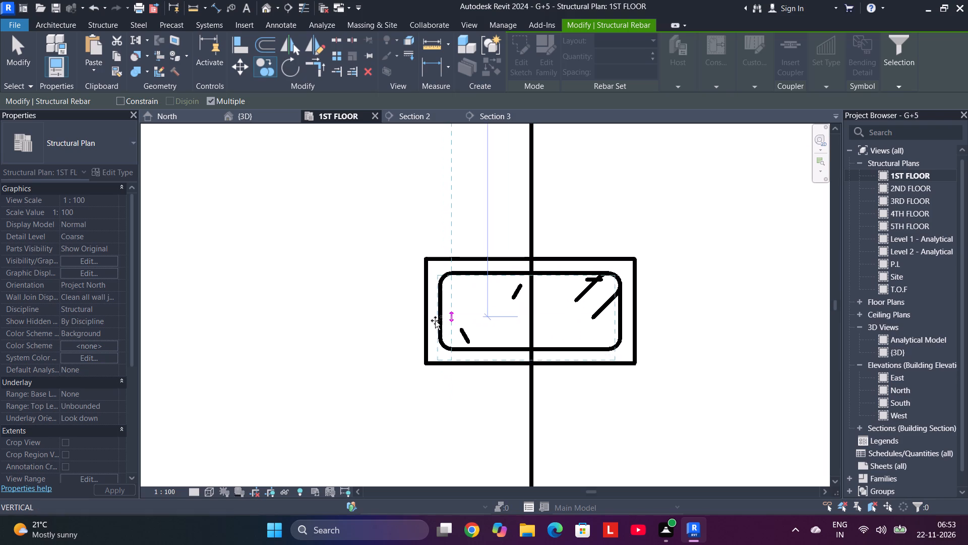
click(435, 320)
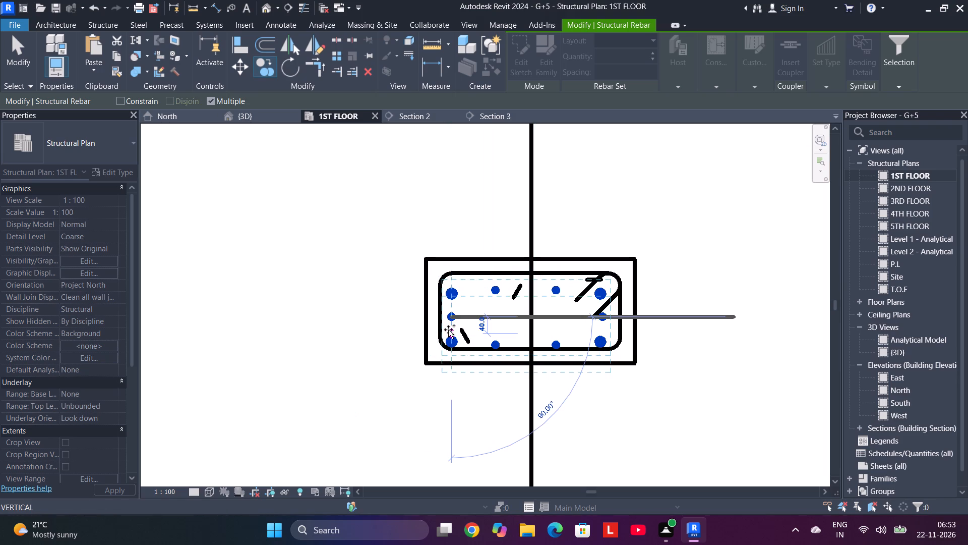
key(Up)
key(Escape)
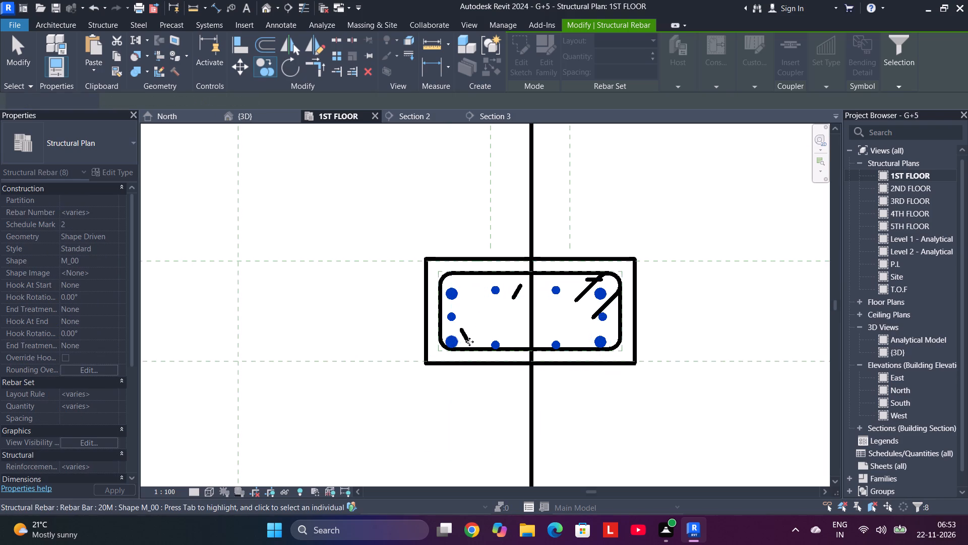
Nudge the copied bars three increments upward inside the stirrup of the lower row's first column.
key(Up)
key(Up)
key(Up)
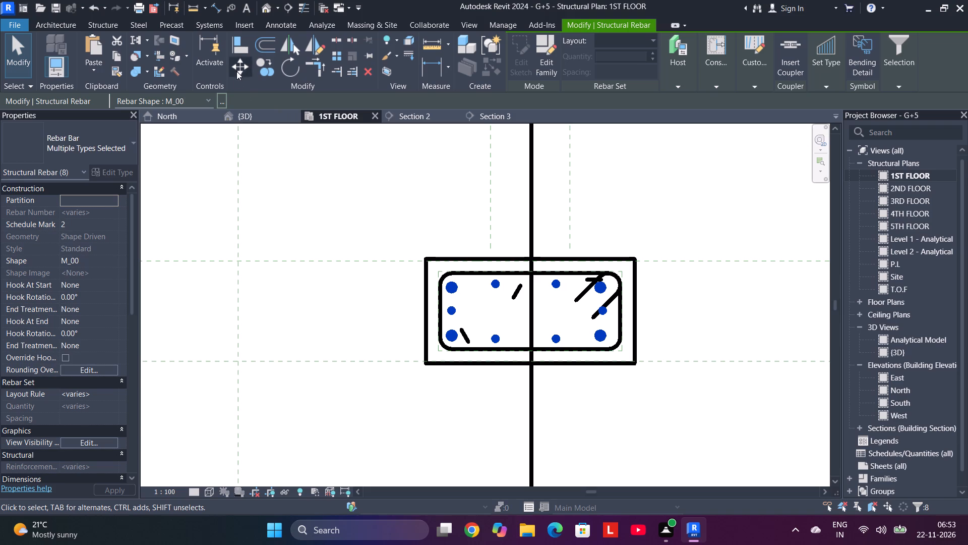
Copy the selected straight bars from the lower row's first column into the row's second and third columns, with Multiple enabled.
click(262, 67)
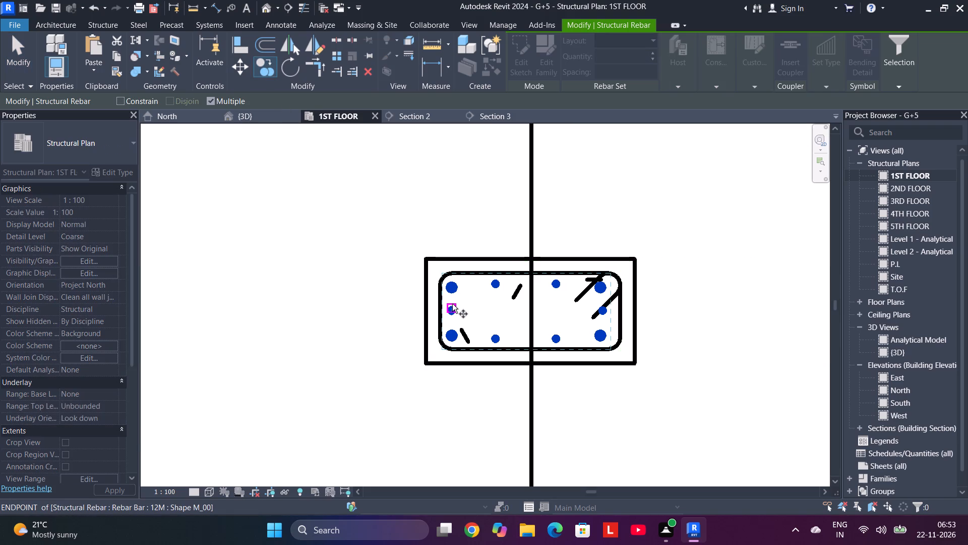
click(451, 310)
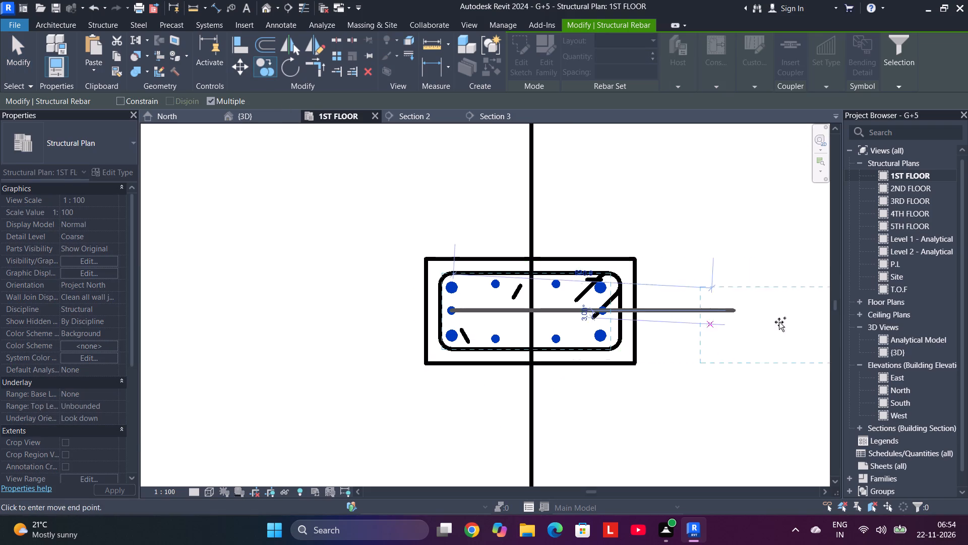
middle_drag(785, 325, 199, 306)
scroll(415, 294, down, 5)
middle_drag(473, 289, 282, 296)
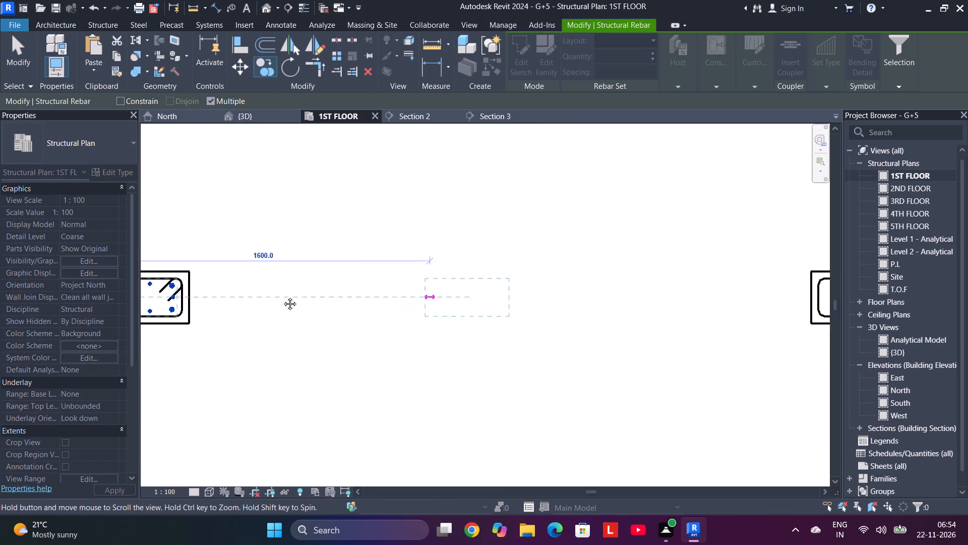
middle_drag(282, 296, 142, 289)
scroll(532, 293, up, 5)
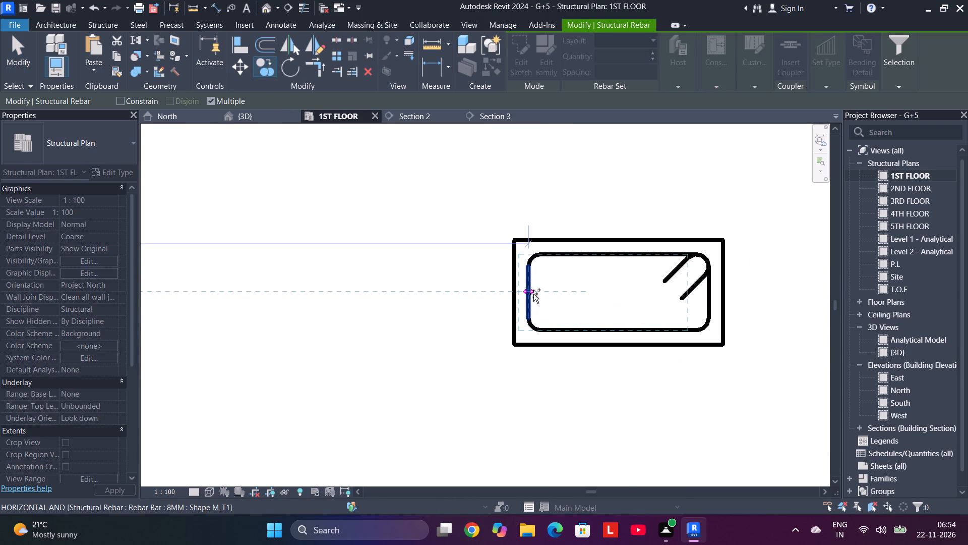
click(539, 294)
scroll(539, 294, down, 4)
middle_drag(539, 294, 0, 343)
middle_drag(457, 337, 101, 305)
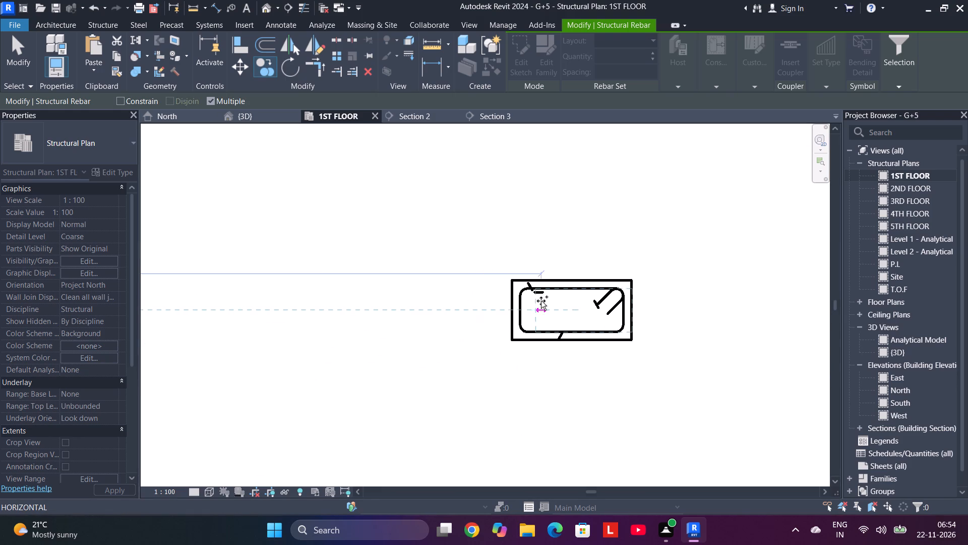
scroll(525, 306, up, 6)
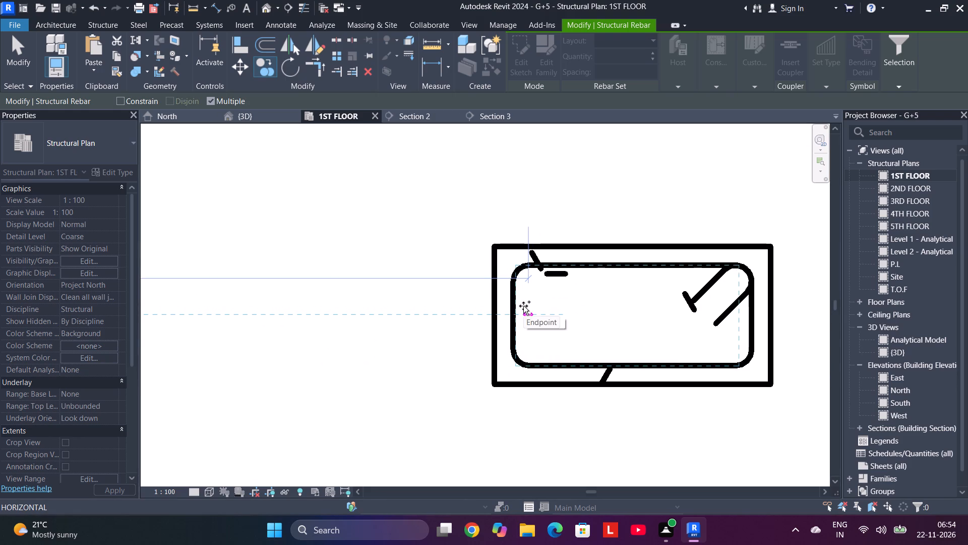
click(524, 306)
Place further copies of the straight bars inside the stirrups of the lower row's fourth and fifth columns.
scroll(538, 306, down, 9)
middle_drag(529, 314, 19, 283)
scroll(22, 283, up, 1)
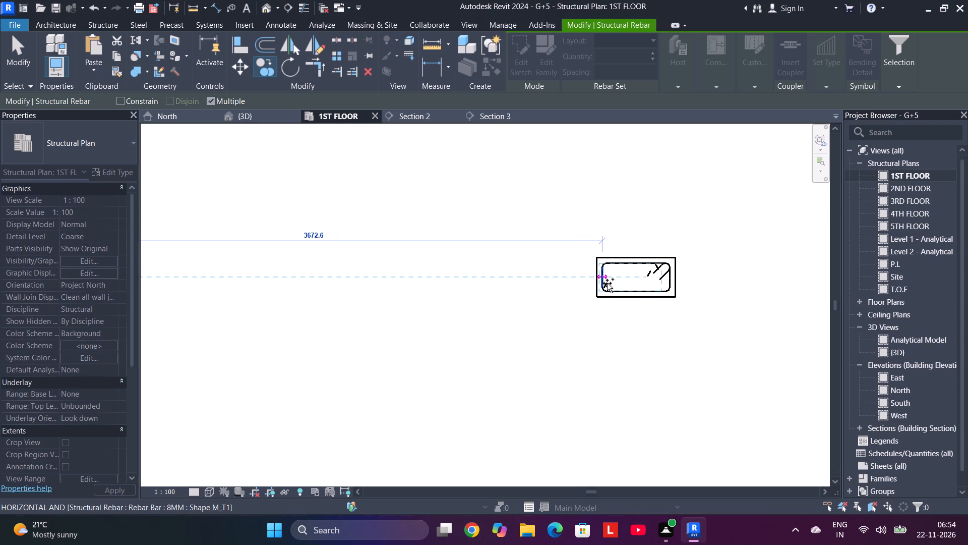
scroll(613, 283, up, 5)
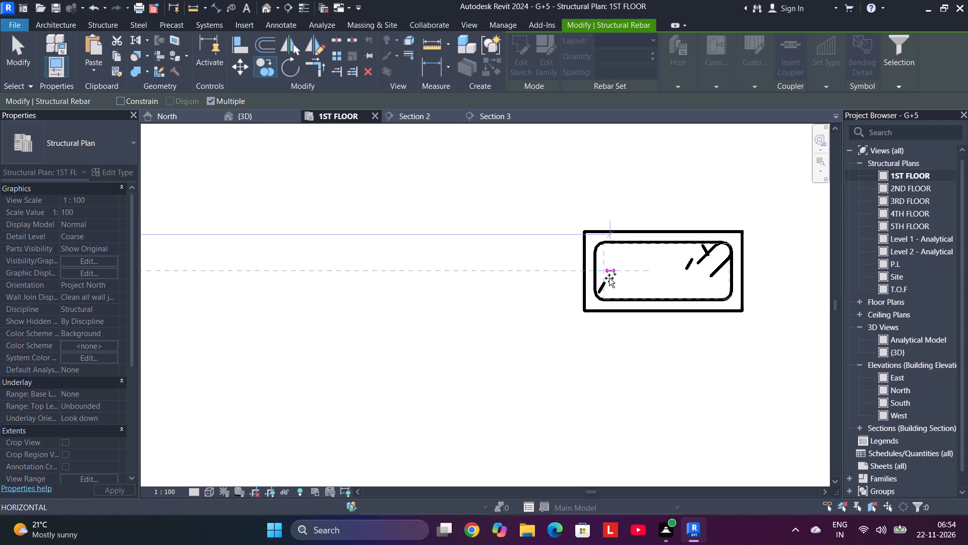
click(602, 278)
scroll(603, 278, down, 5)
middle_drag(600, 279, 0, 292)
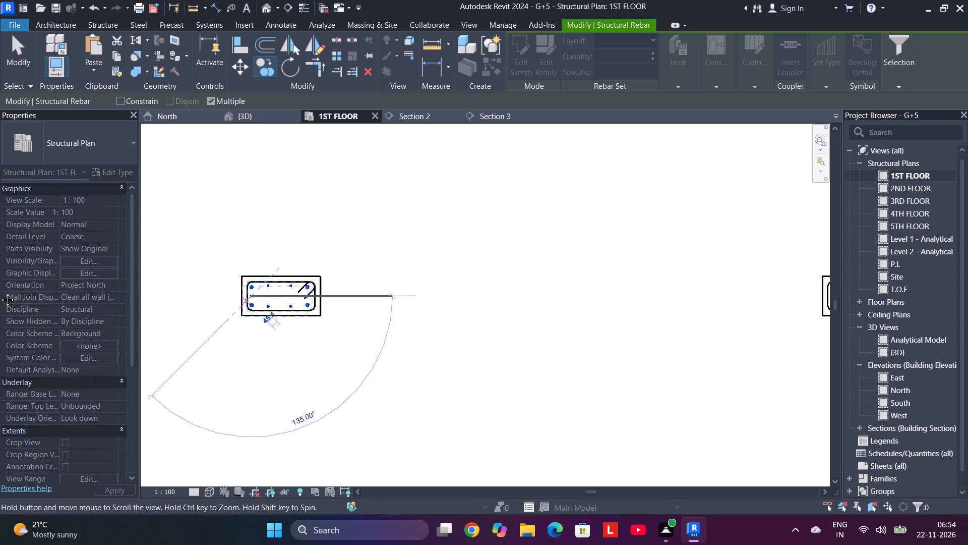
middle_drag(0, 292, 0, 291)
scroll(589, 286, up, 5)
middle_drag(586, 287, 468, 295)
click(460, 291)
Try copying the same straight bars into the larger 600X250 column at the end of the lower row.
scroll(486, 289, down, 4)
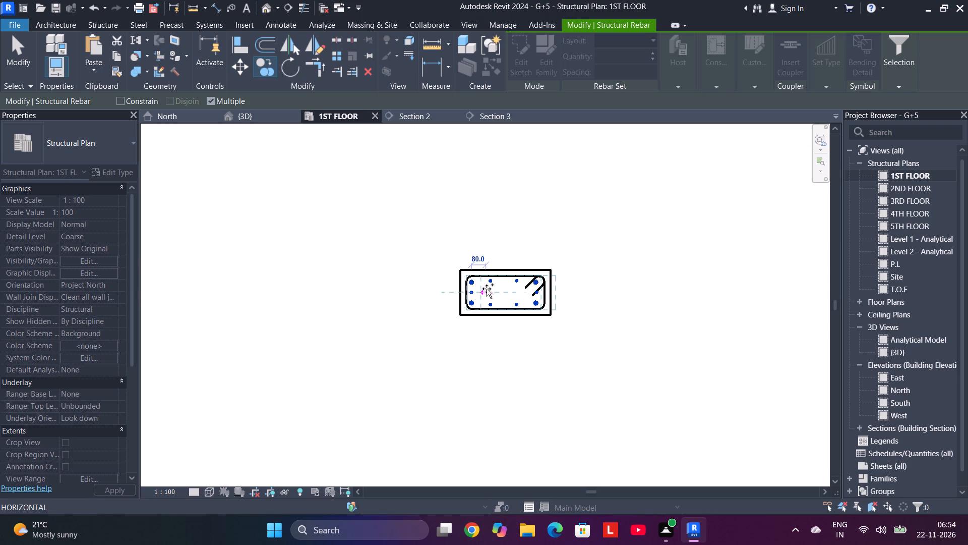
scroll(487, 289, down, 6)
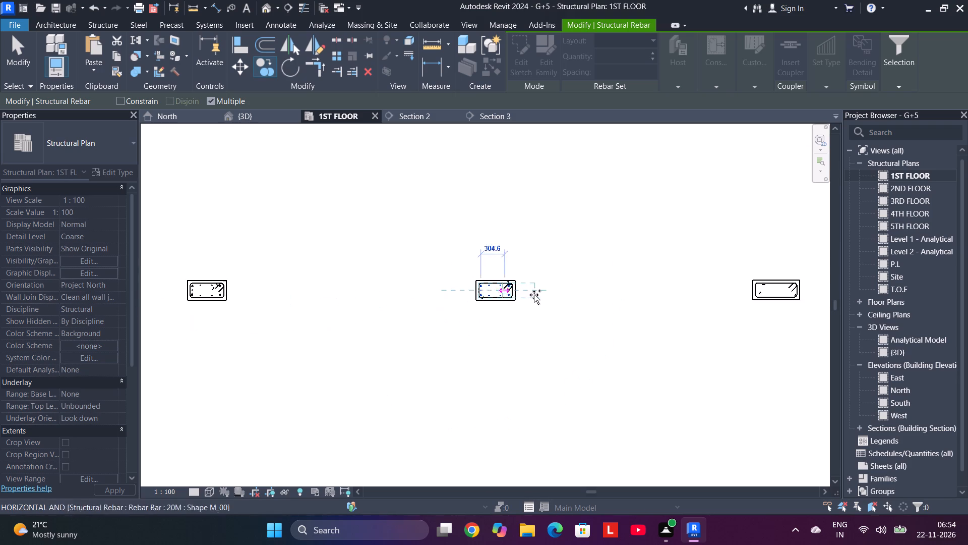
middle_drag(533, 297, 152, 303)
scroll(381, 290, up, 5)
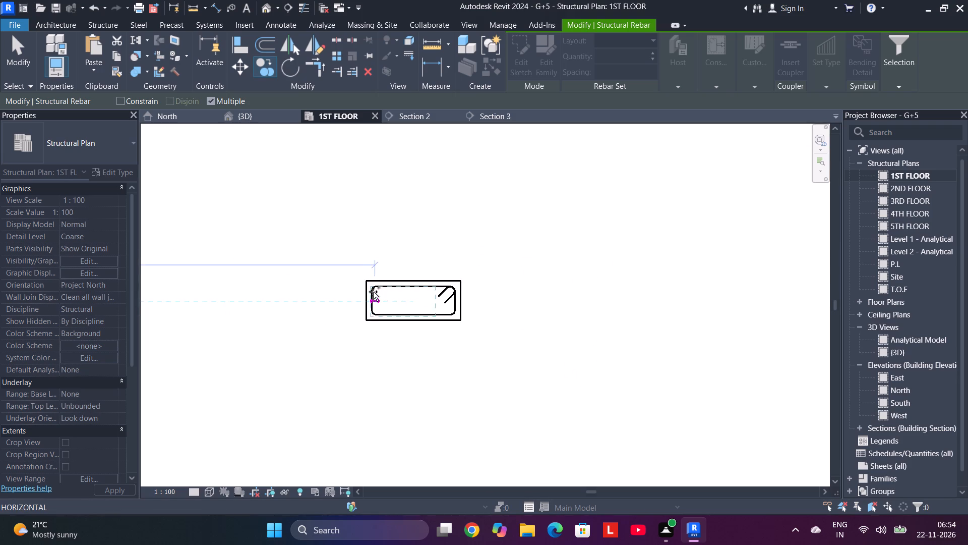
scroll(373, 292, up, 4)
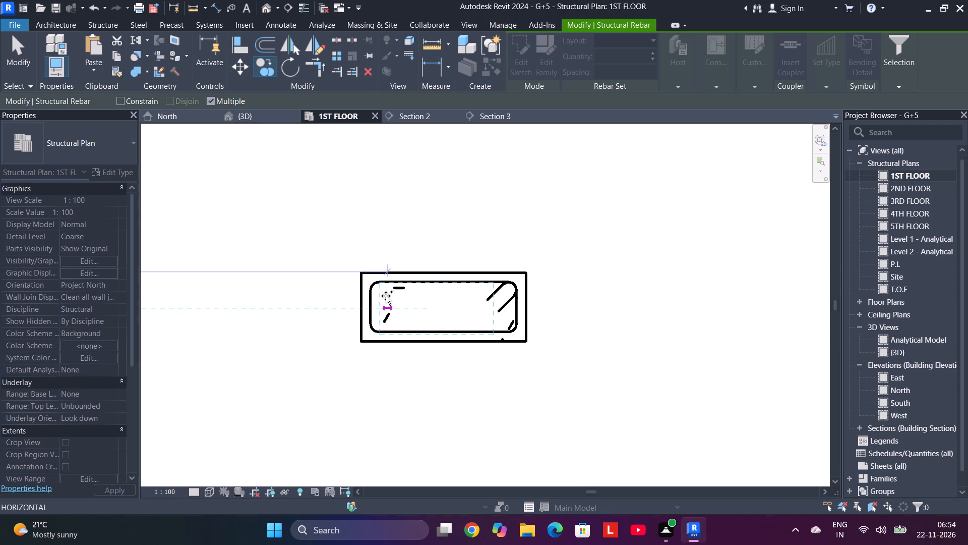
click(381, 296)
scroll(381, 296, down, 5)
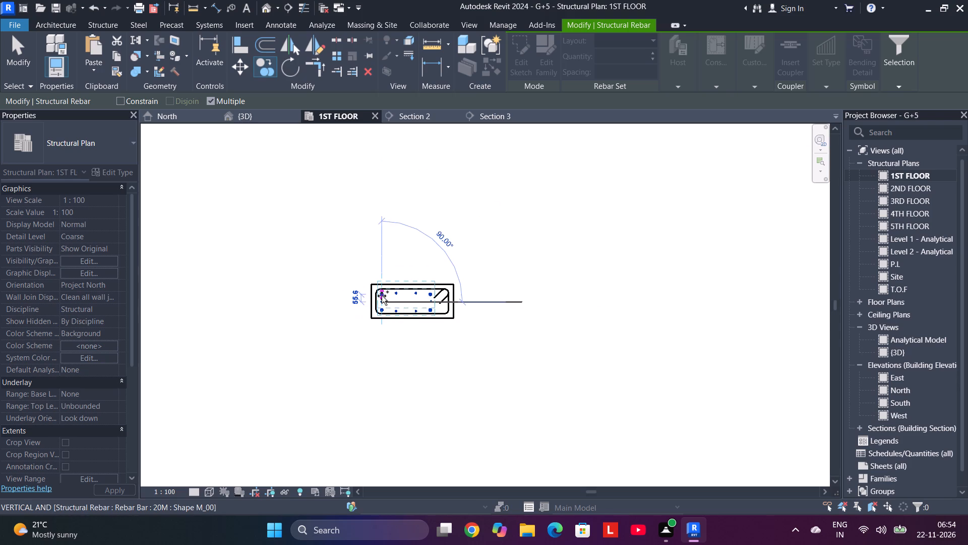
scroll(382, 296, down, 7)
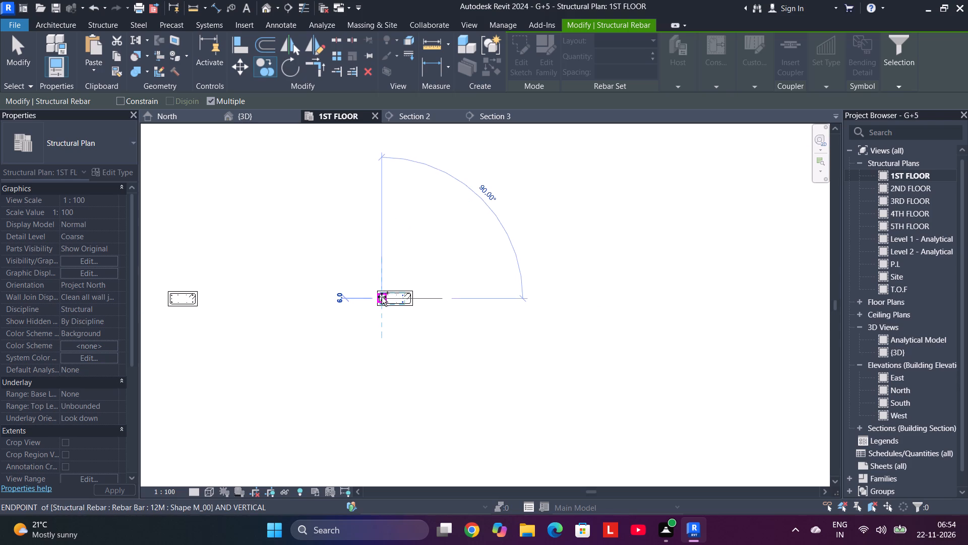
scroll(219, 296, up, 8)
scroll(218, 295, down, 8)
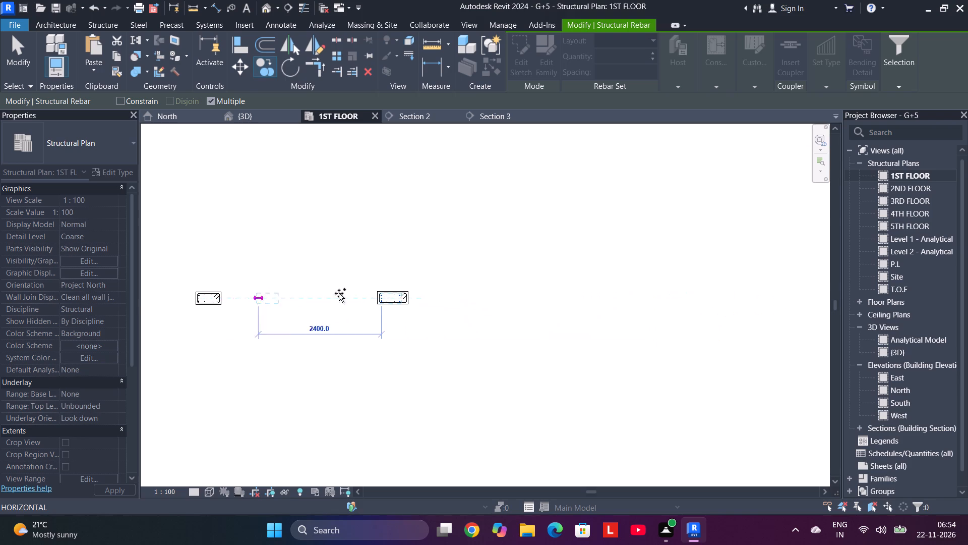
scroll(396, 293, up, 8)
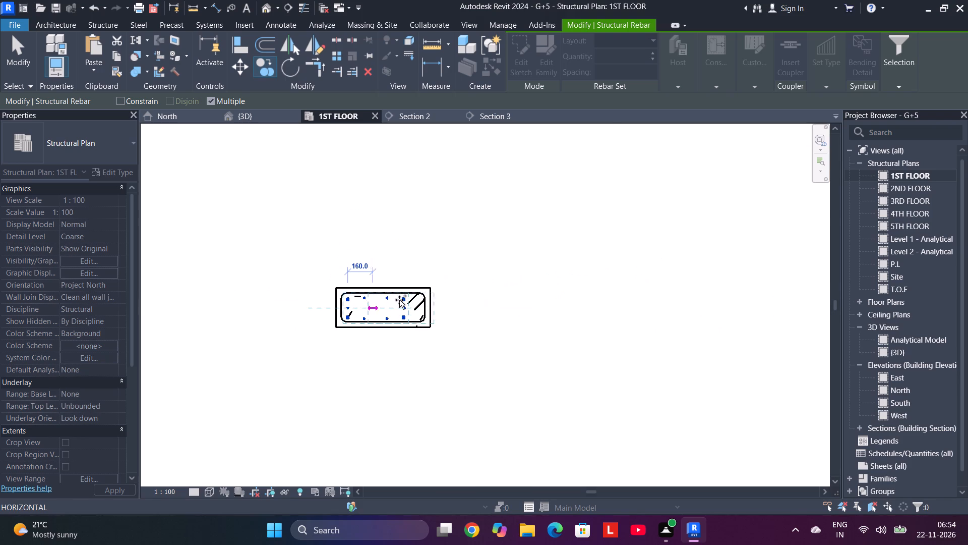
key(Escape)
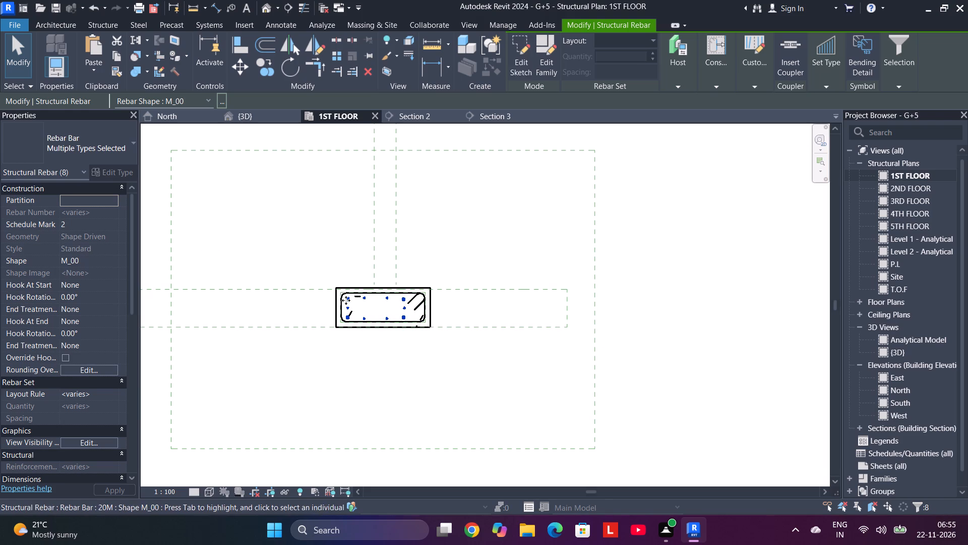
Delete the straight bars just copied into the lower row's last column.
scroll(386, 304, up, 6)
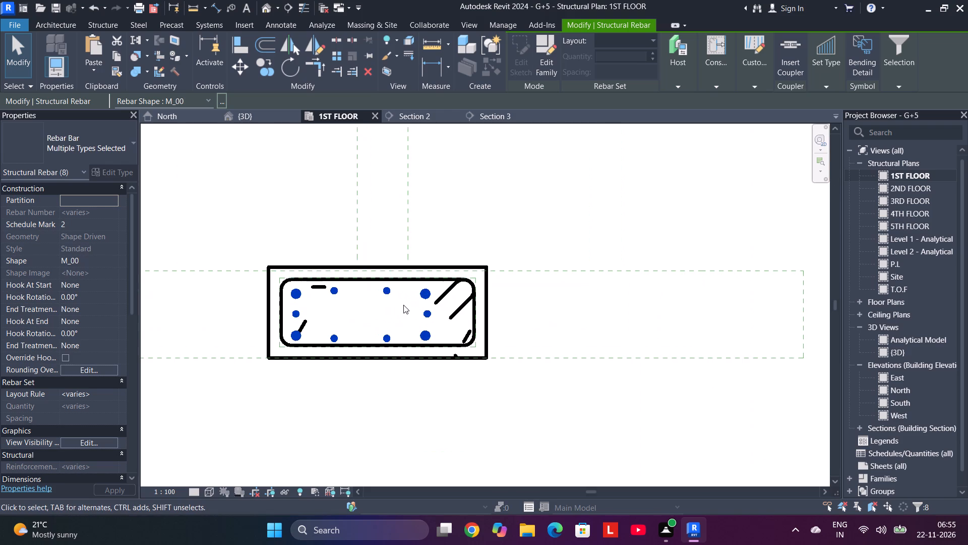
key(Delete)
Inspect the last columns of the two lowest rows in the 1ST FLOOR plan and compare their bars with neighbouring columns.
scroll(350, 316, down, 10)
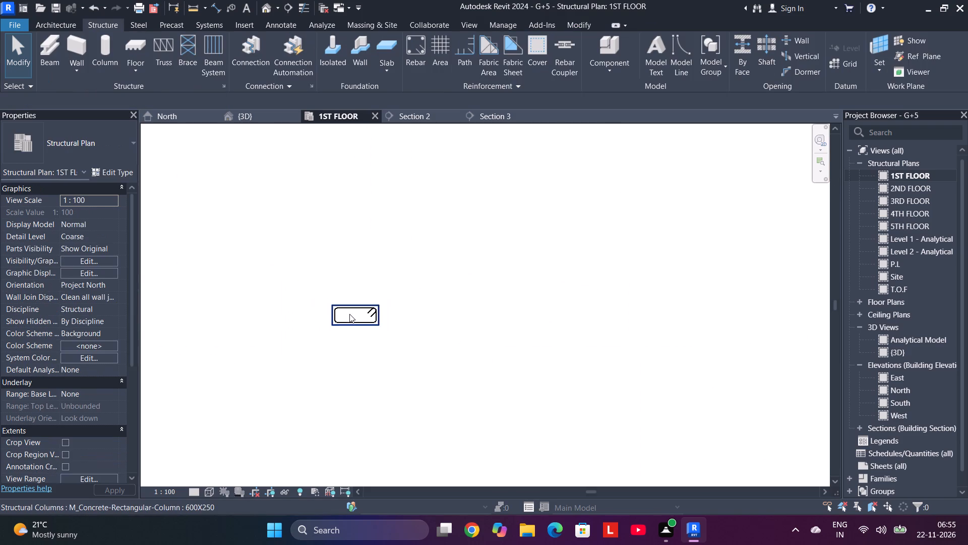
scroll(349, 314, down, 6)
middle_drag(283, 262, 409, 311)
scroll(371, 279, down, 2)
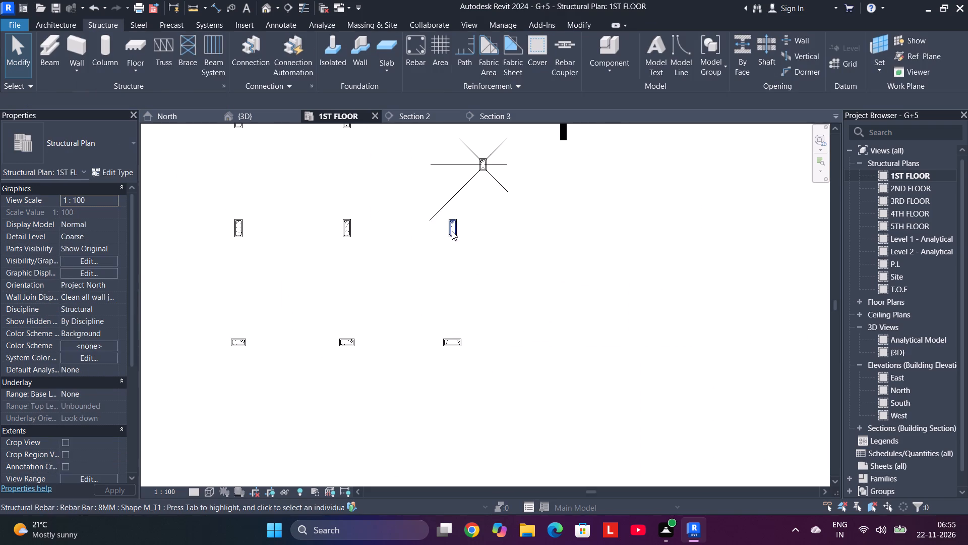
scroll(452, 231, up, 11)
scroll(452, 230, down, 8)
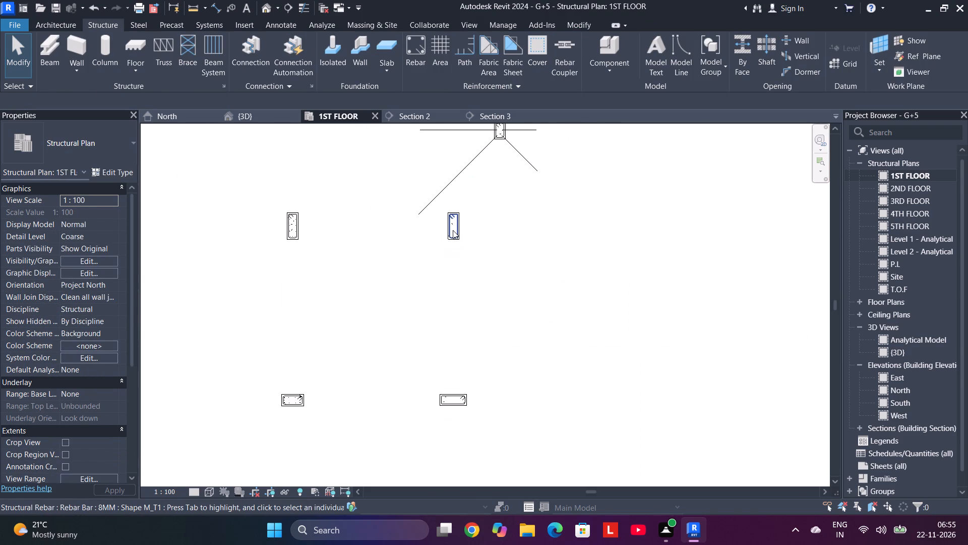
scroll(453, 230, up, 11)
scroll(453, 230, down, 11)
scroll(275, 237, up, 8)
scroll(296, 229, down, 4)
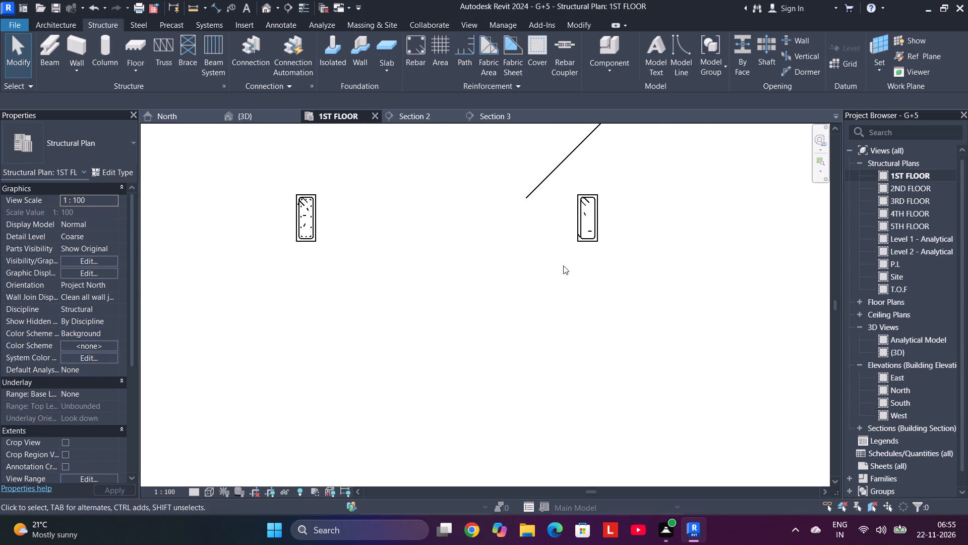
scroll(562, 266, down, 6)
middle_drag(570, 365, 521, 311)
scroll(529, 331, up, 1)
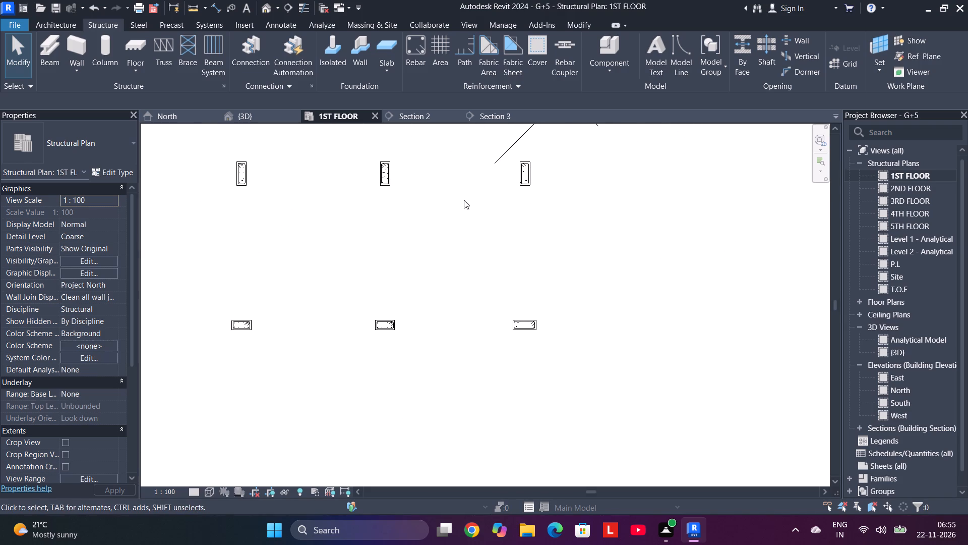
Copy all straight vertical bars from the second-to-last upright column into the last 600X250 upright column of that row.
scroll(531, 176, up, 5)
middle_drag(531, 187, 541, 347)
scroll(297, 345, up, 1)
middle_drag(297, 342, 481, 313)
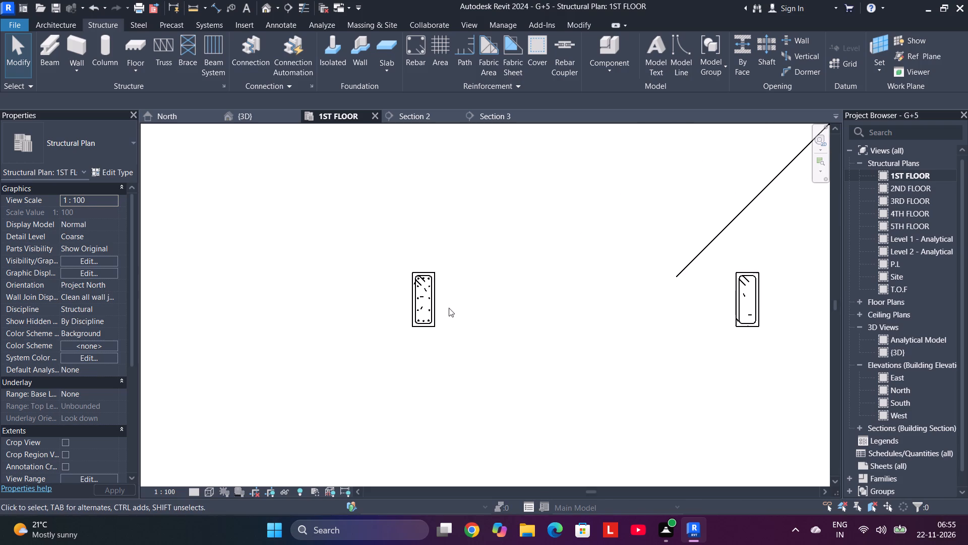
scroll(449, 308, up, 7)
drag(329, 223, 462, 351)
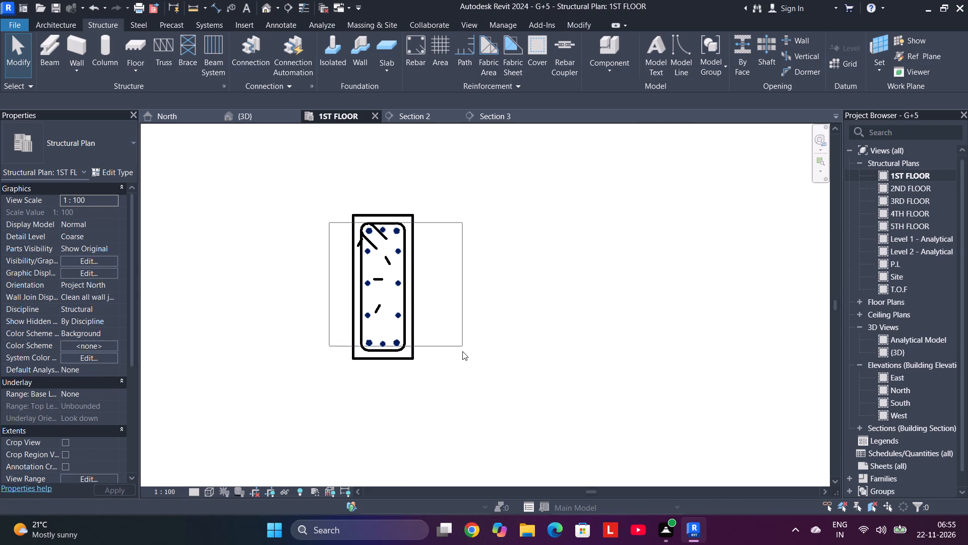
drag(462, 351, 461, 348)
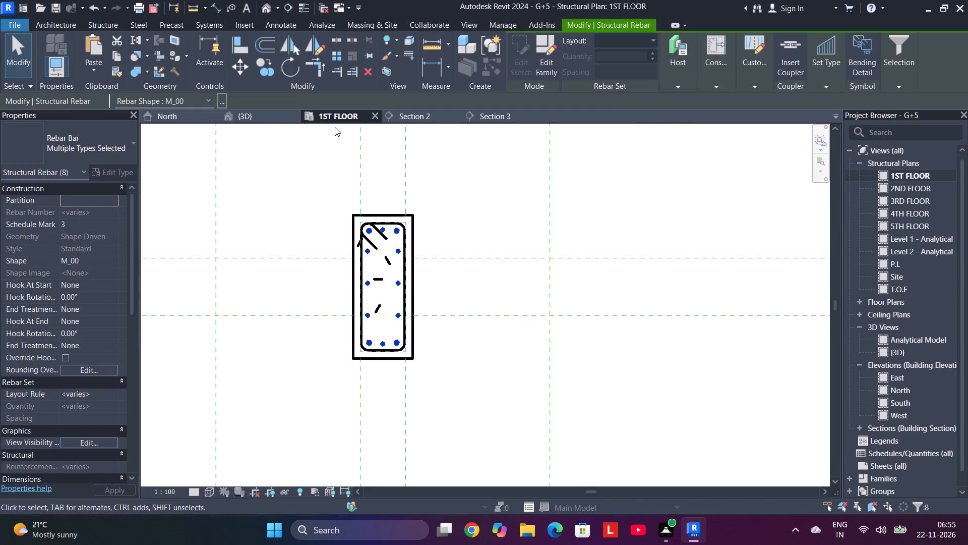
click(259, 62)
click(371, 230)
middle_drag(657, 241, 227, 240)
scroll(422, 262, down, 1)
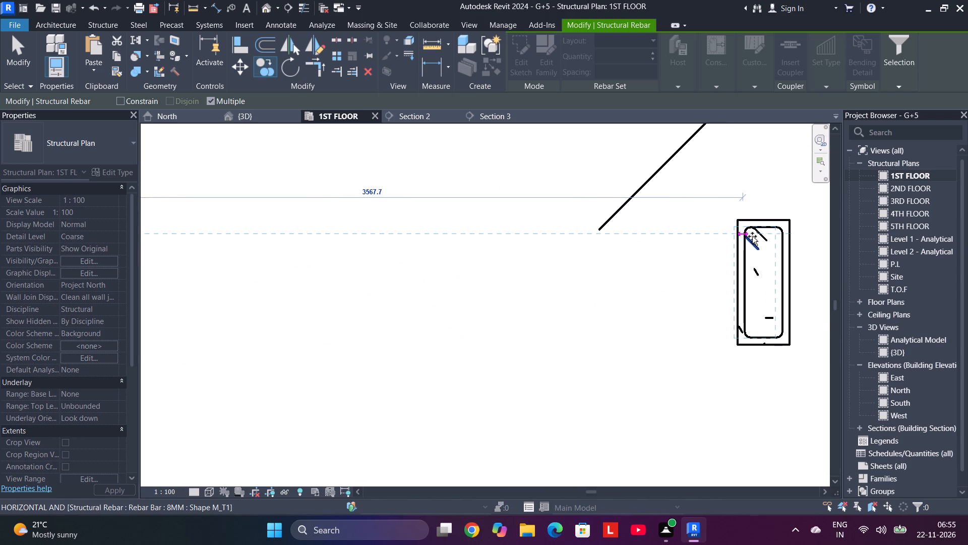
scroll(754, 235, up, 4)
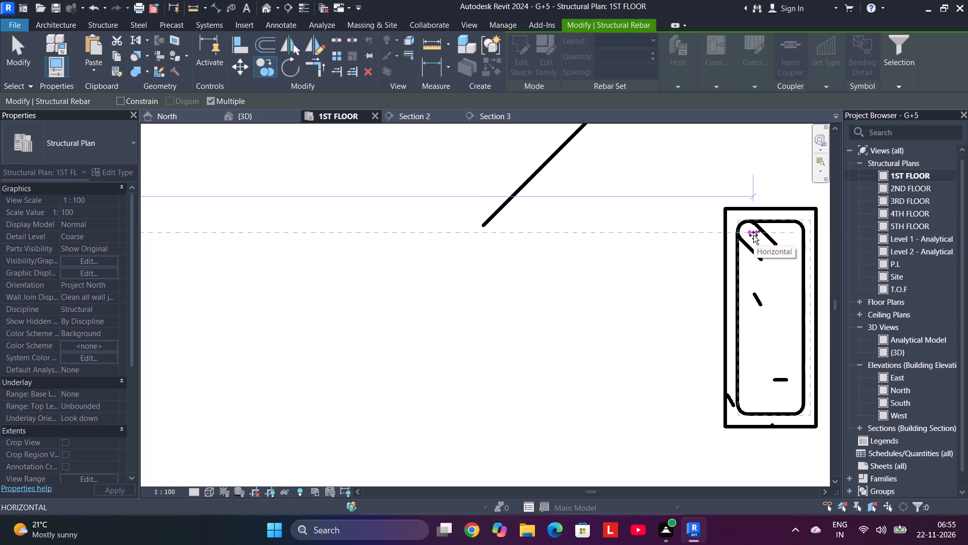
click(753, 235)
scroll(753, 240, down, 4)
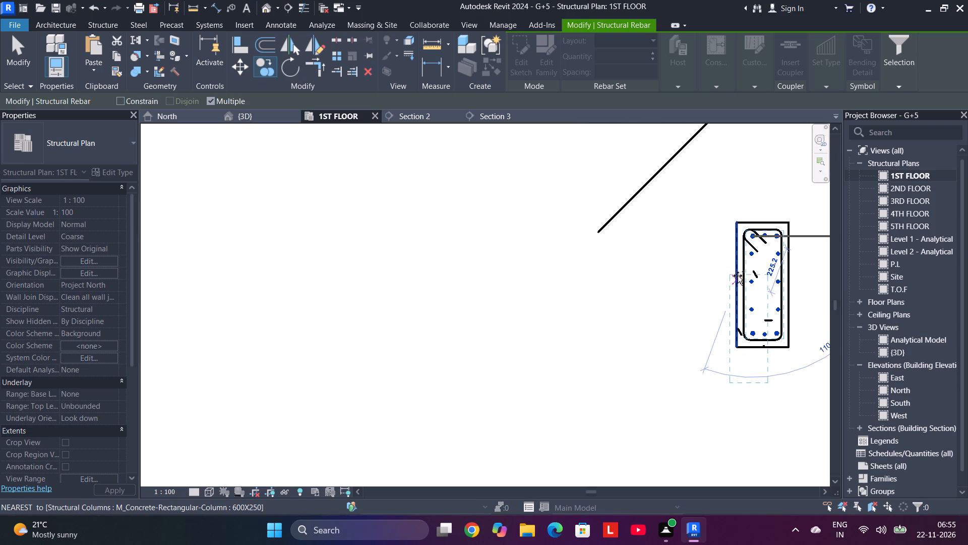
key(Escape)
Nudge the copied bars sideways, ending one increment left, to centre them inside the last upright column's stirrup.
key(Left)
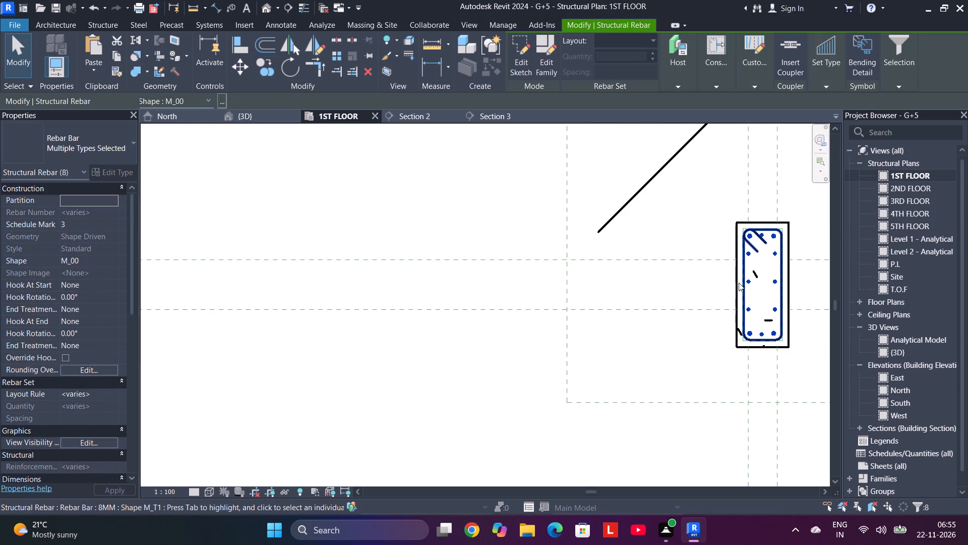
key(Right)
key(Left)
scroll(739, 283, up, 4)
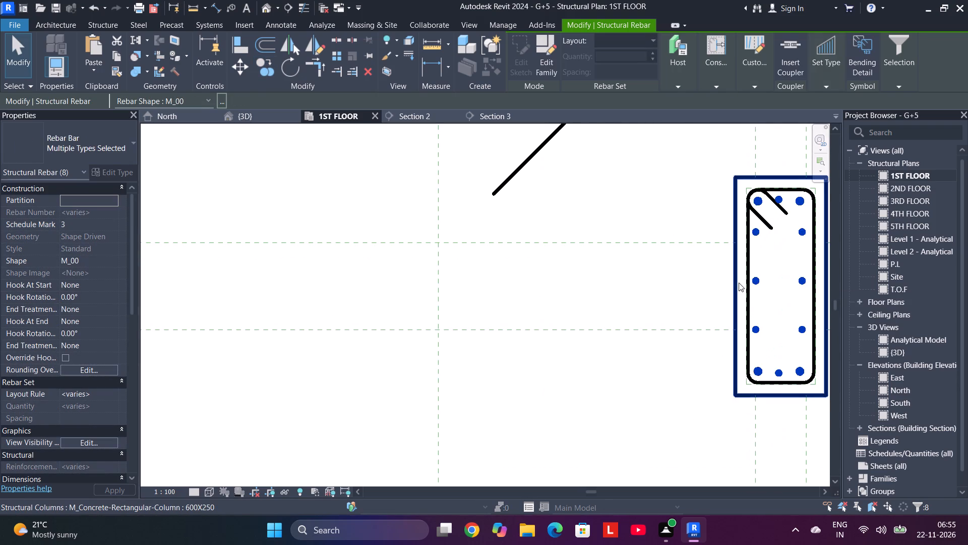
key(Right)
scroll(741, 283, up, 3)
key(Left)
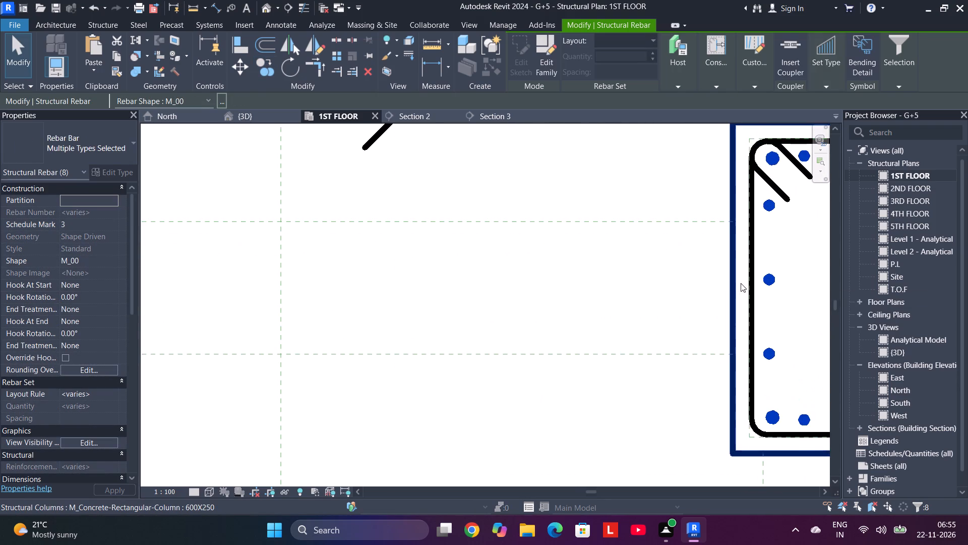
Examine the column bars across the rows of the 1ST FLOOR plan, ending at the bottom row's last horizontal column.
scroll(741, 283, down, 10)
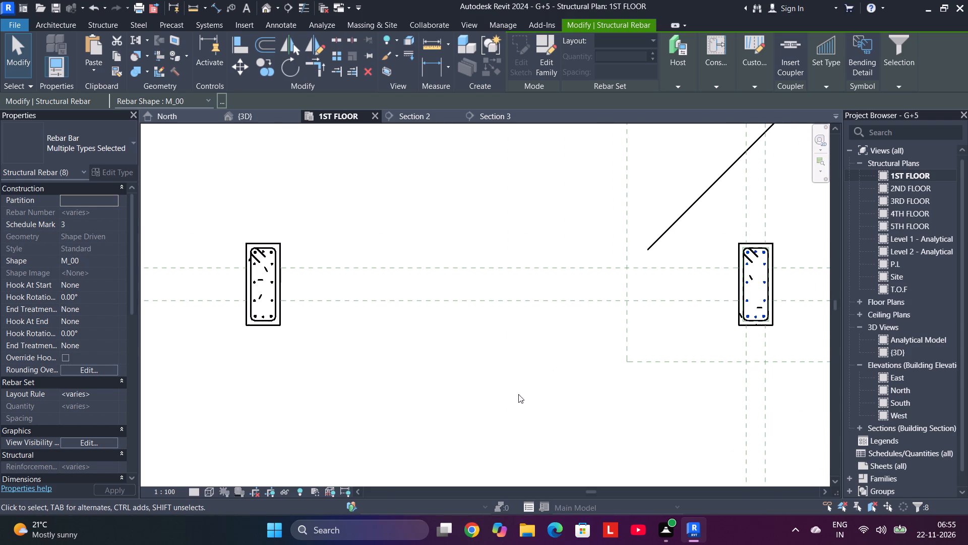
middle_drag(514, 395, 470, 86)
scroll(554, 290, down, 3)
middle_drag(581, 219, 495, 447)
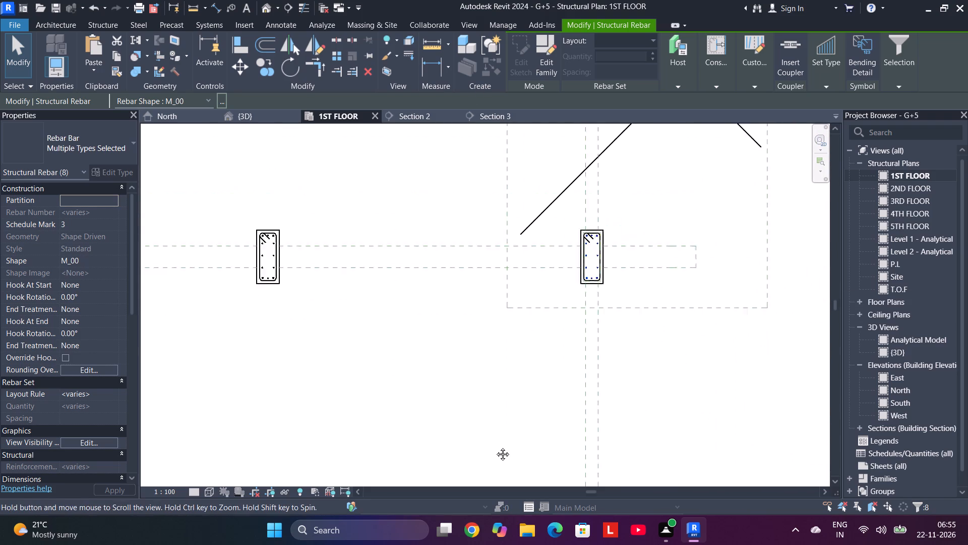
middle_drag(495, 447, 495, 447)
scroll(529, 357, down, 3)
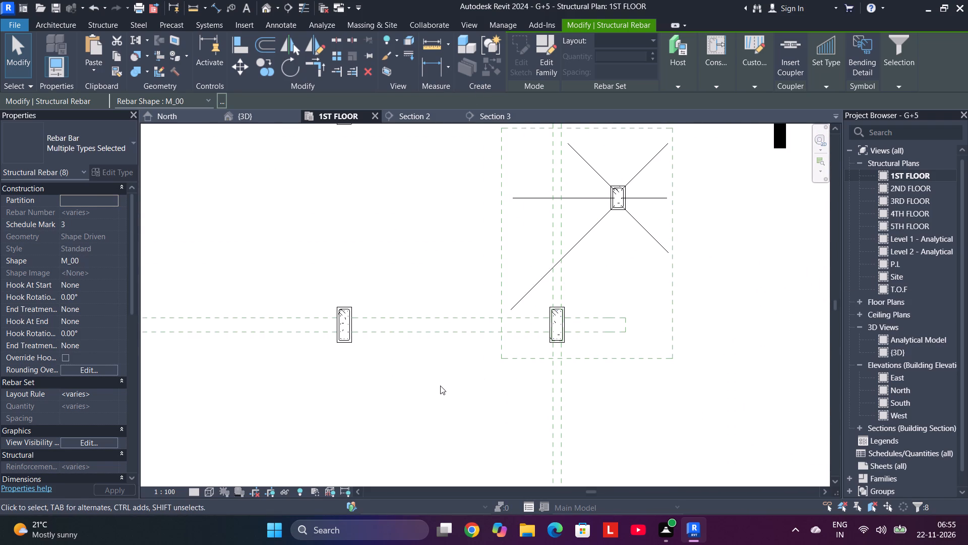
key(Escape)
scroll(426, 378, down, 4)
scroll(344, 328, down, 1)
middle_drag(273, 291, 692, 250)
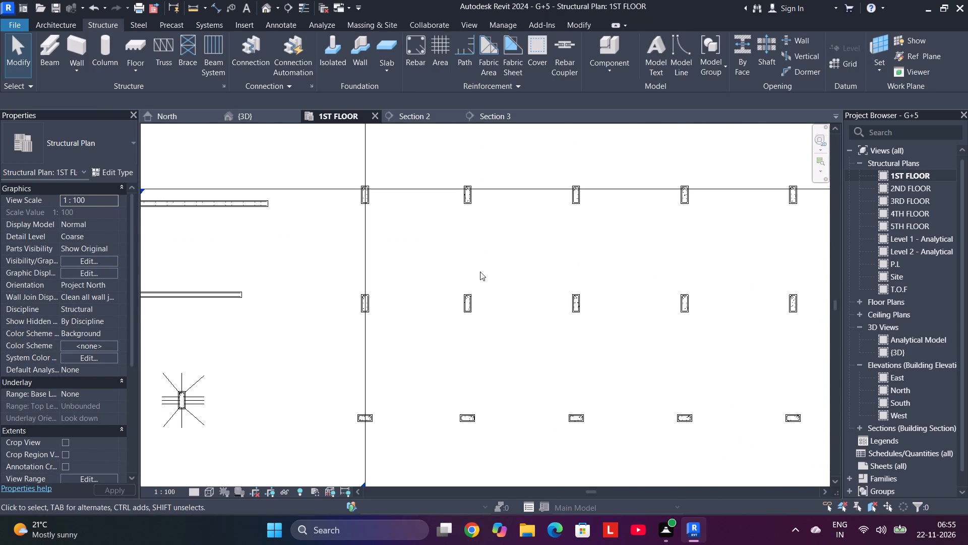
middle_drag(393, 289, 597, 378)
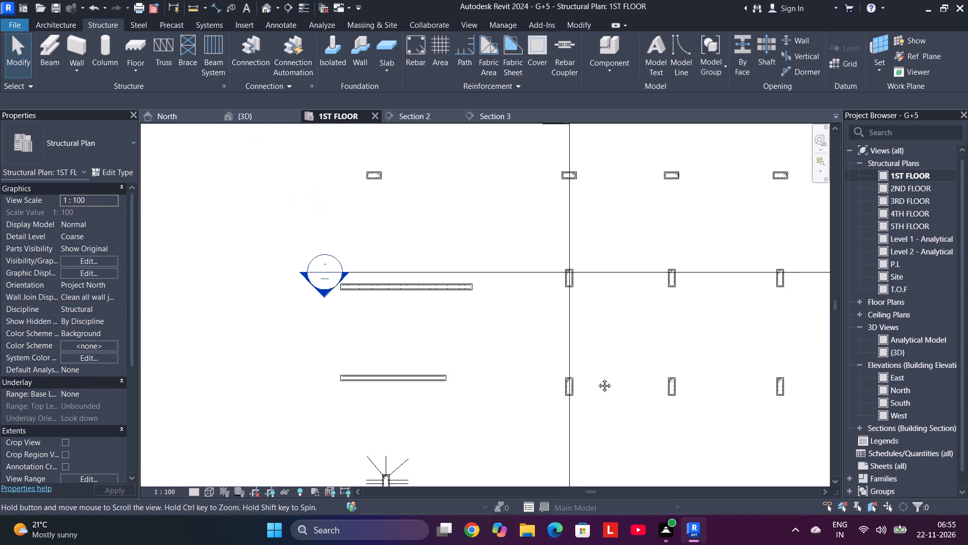
middle_drag(597, 378, 564, 349)
middle_drag(591, 332, 502, 186)
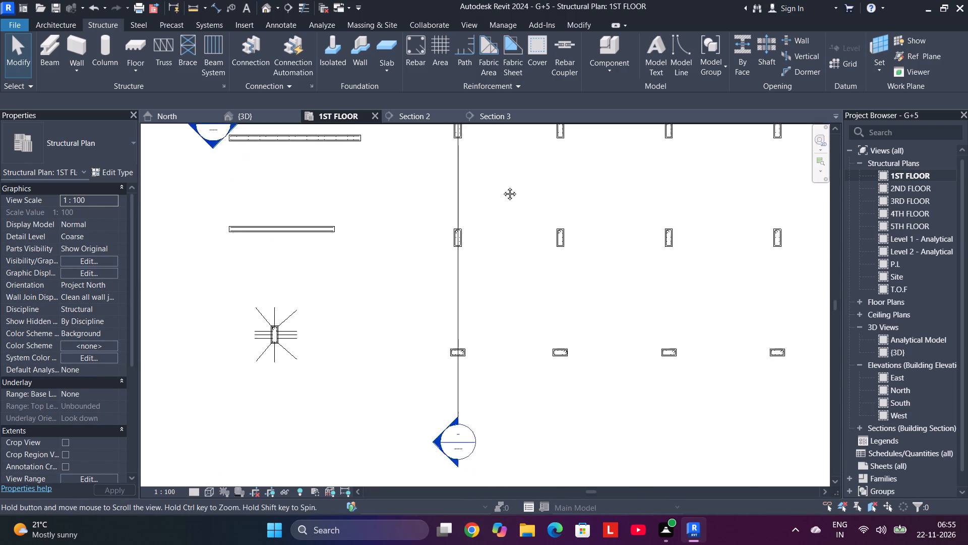
middle_drag(502, 186, 494, 172)
middle_drag(672, 267, 217, 249)
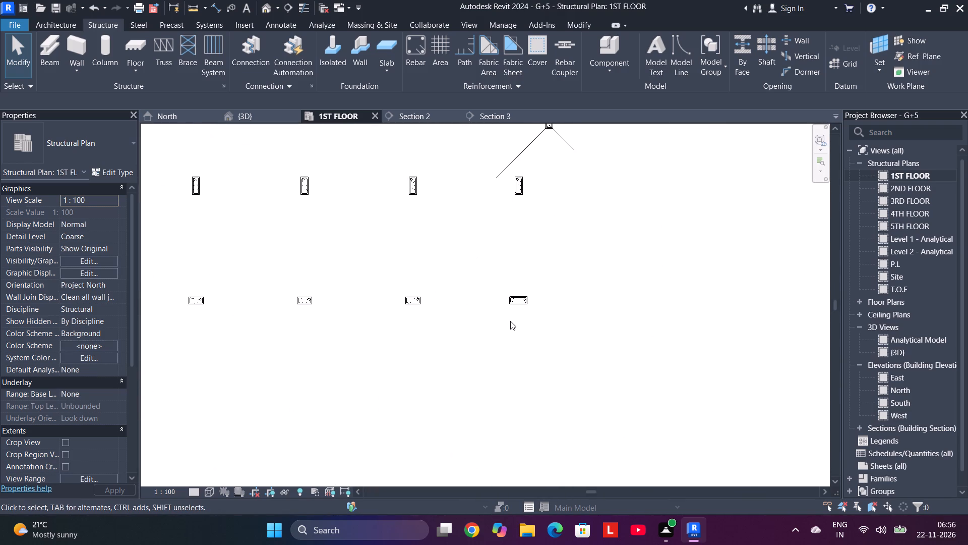
scroll(514, 305, up, 10)
scroll(495, 256, down, 5)
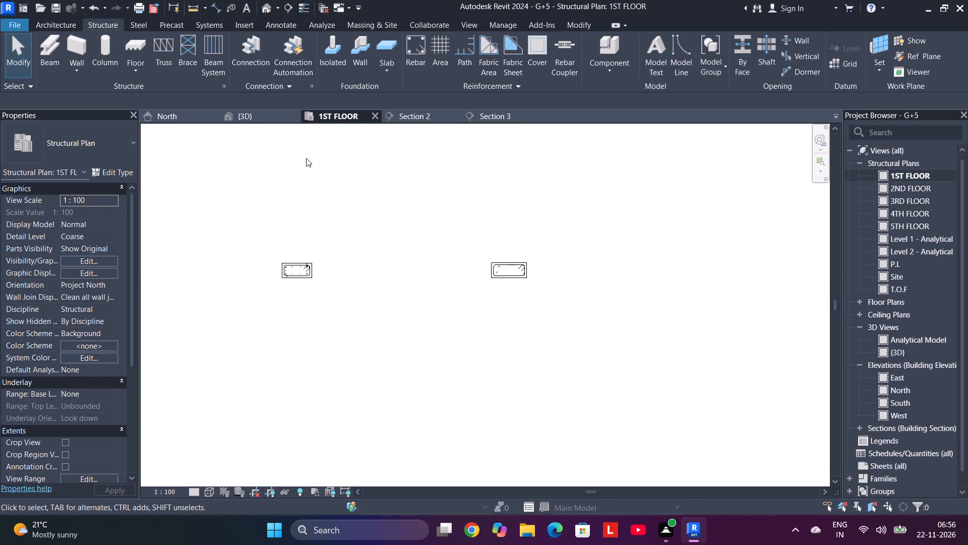
In the 3D view, change the layout of the column's sparse three-tie 8MM M_T1 stirrup set to Maximum Spacing.
click(257, 119)
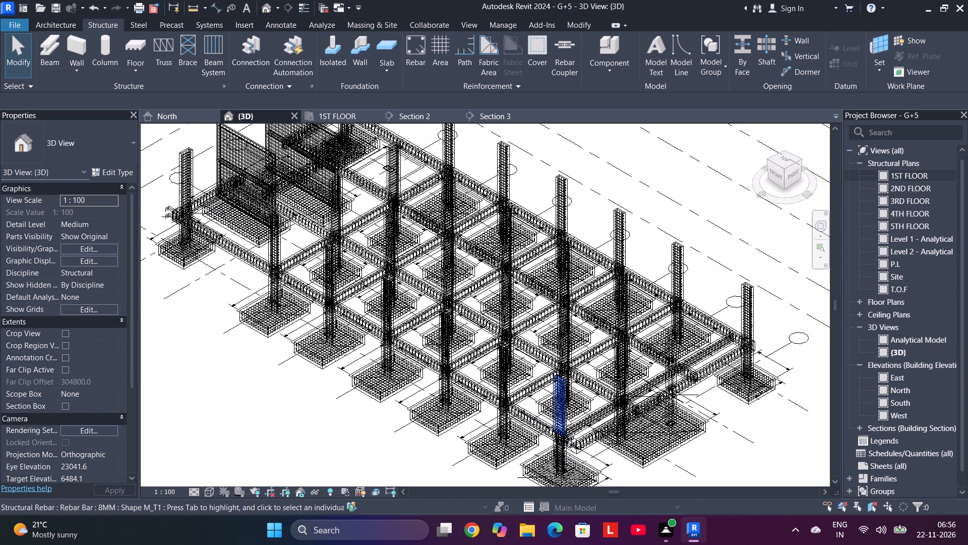
scroll(541, 426, up, 4)
scroll(590, 374, up, 2)
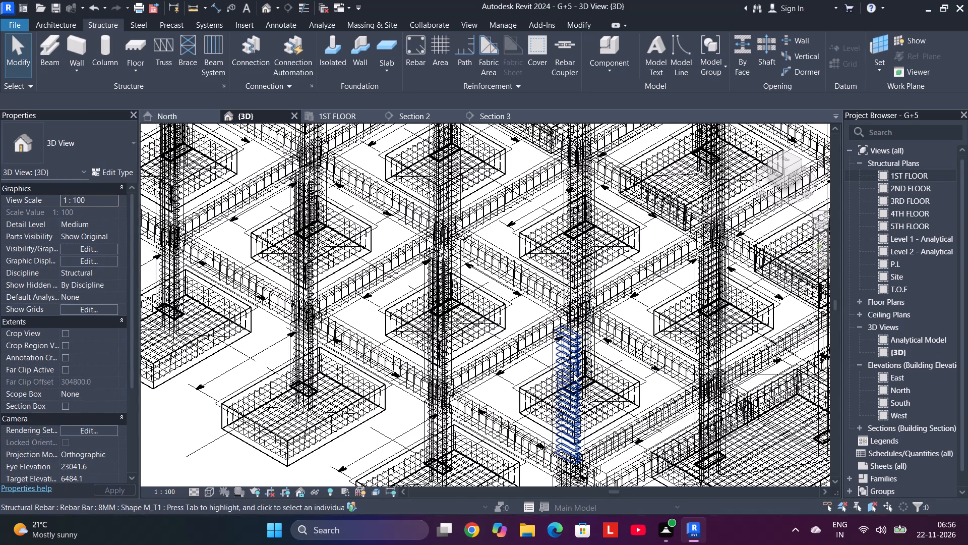
scroll(584, 323, down, 4)
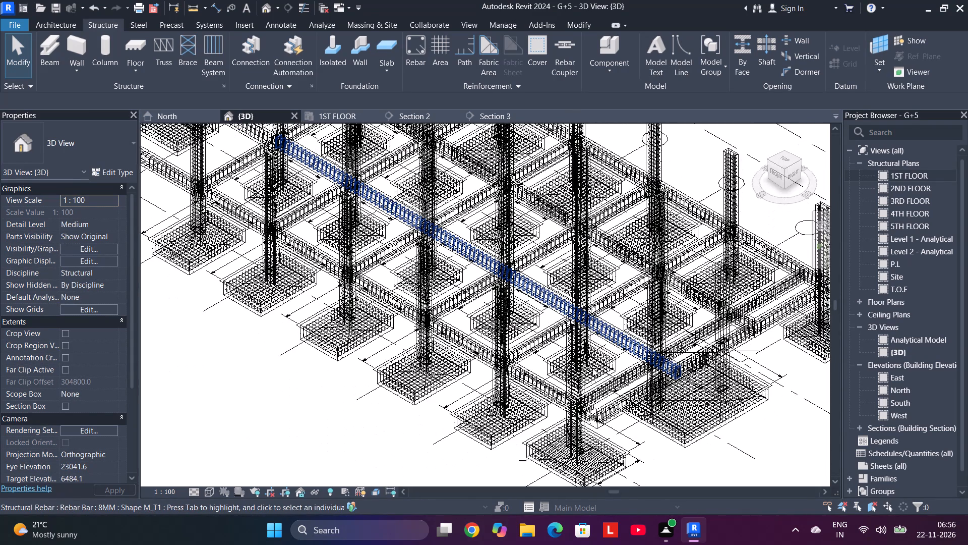
middle_drag(540, 414, 544, 274)
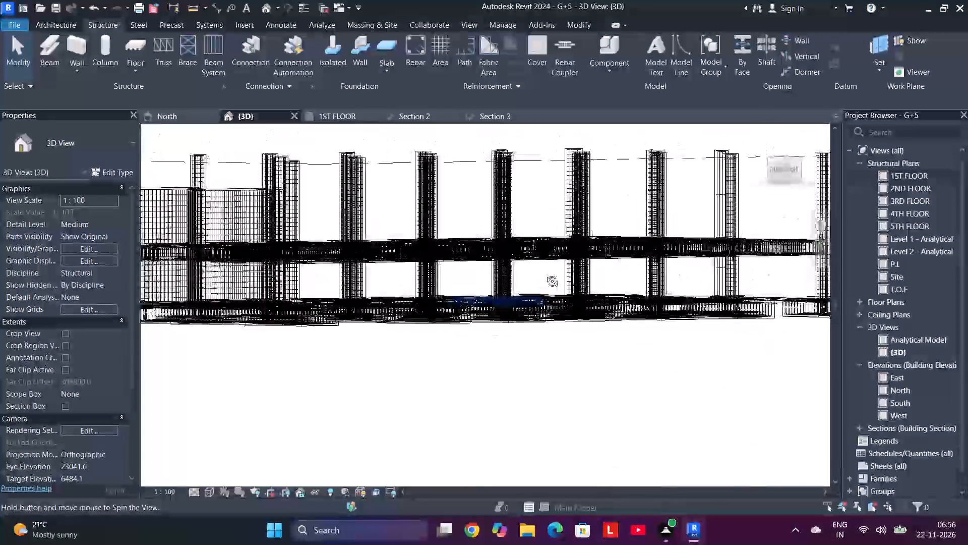
middle_drag(544, 274, 515, 287)
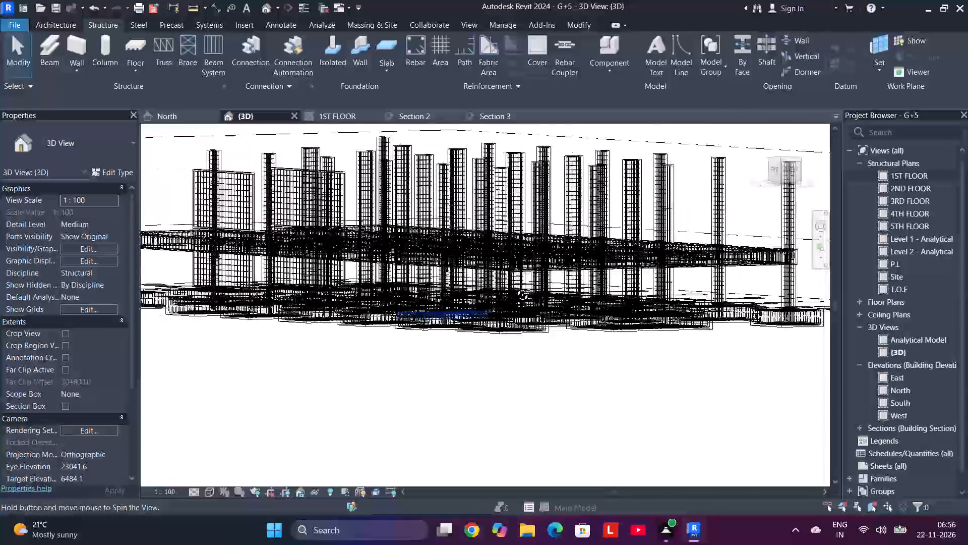
middle_drag(515, 287, 499, 289)
scroll(623, 248, up, 1)
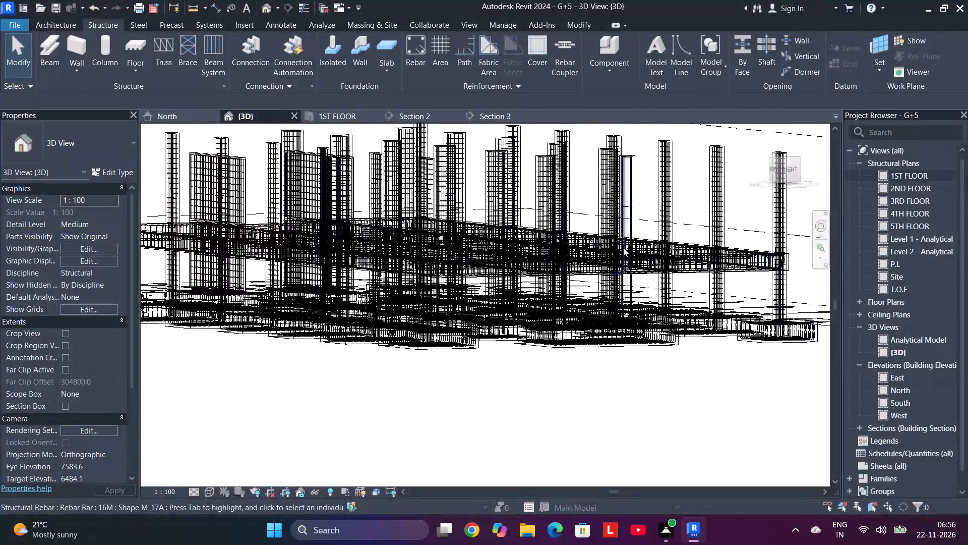
scroll(623, 248, up, 3)
click(631, 184)
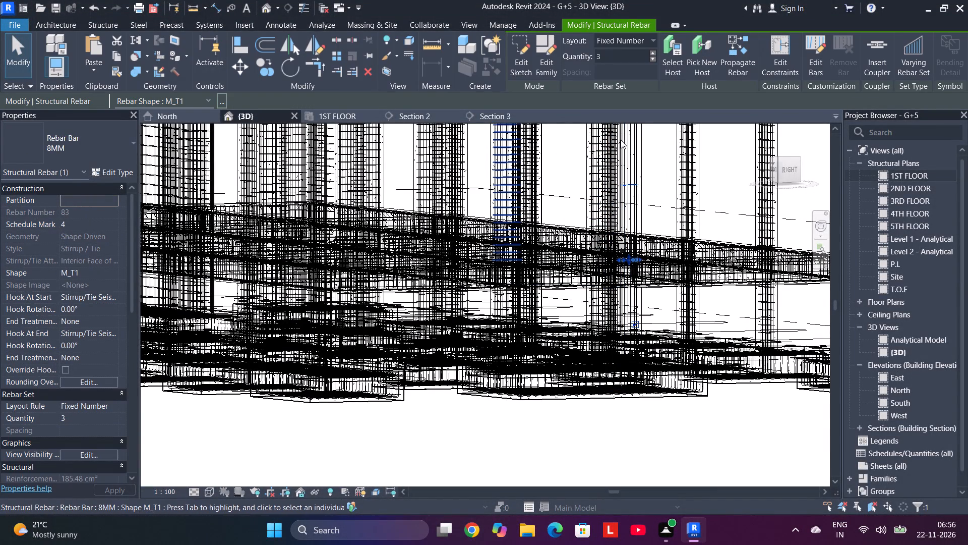
click(647, 42)
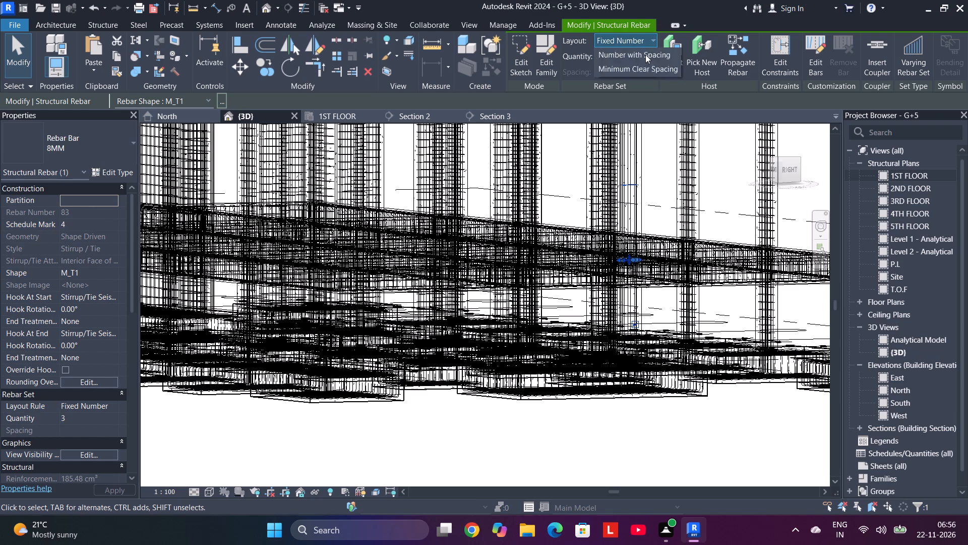
click(635, 81)
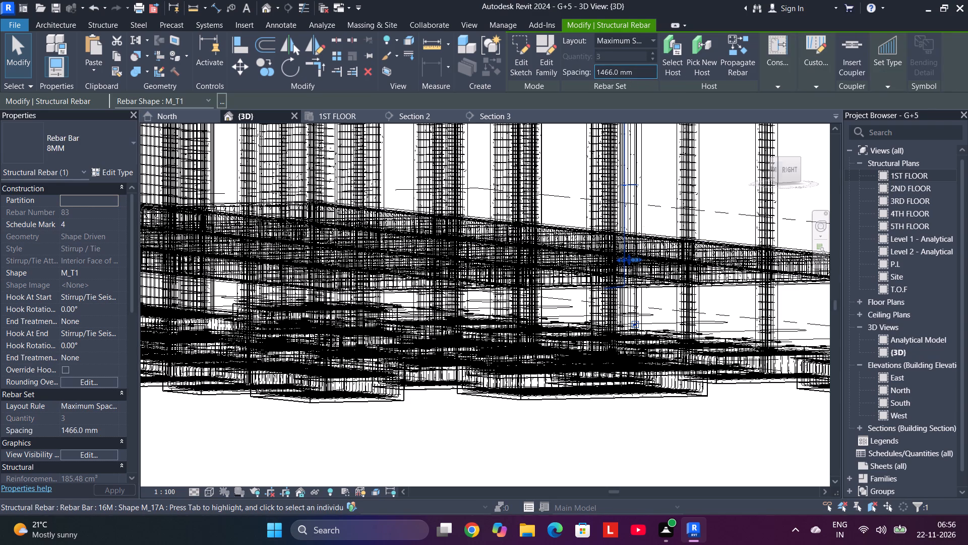
Set the maximum spacing of that column's 8MM stirrup set to 150 mm.
drag(633, 73, 591, 78)
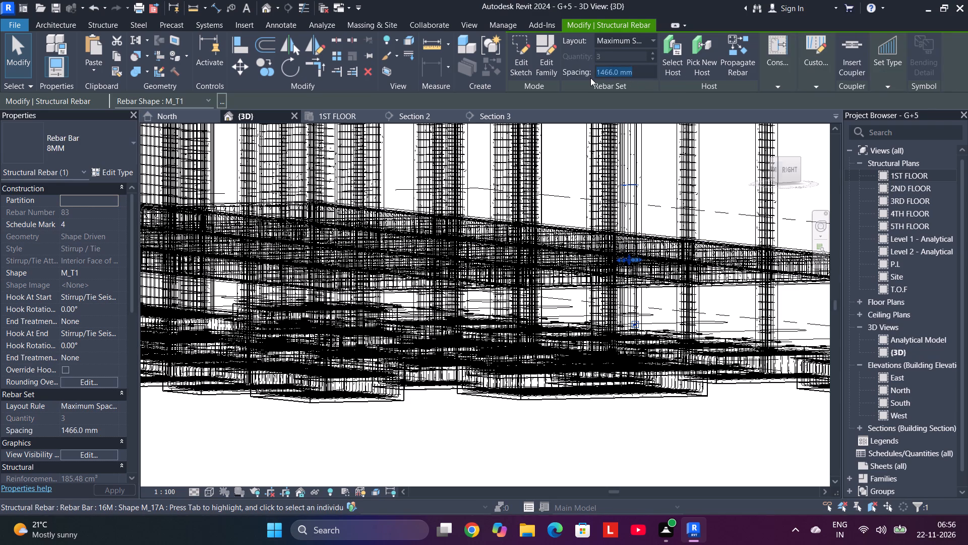
key(End)
key(Clear)
key(Insert)
key(Return)
click(617, 69)
drag(641, 75, 569, 77)
key(End)
key(Clear)
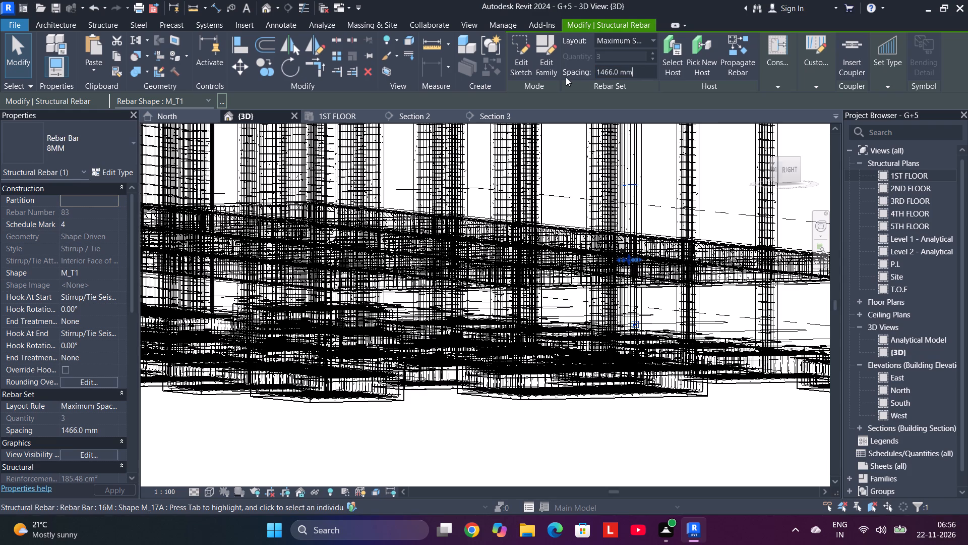
text(15)
key(BackSpace)
key(BackSpace)
key(BackSpace)
key(BackSpace)
key(BackSpace)
key(BackSpace)
key(BackSpace)
key(BackSpace)
key(BackSpace)
key(BackSpace)
key(BackSpace)
key(BackSpace)
key(BackSpace)
key(BackSpace)
key(BackSpace)
key(BackSpace)
key(BackSpace)
text(150)
key(Return)
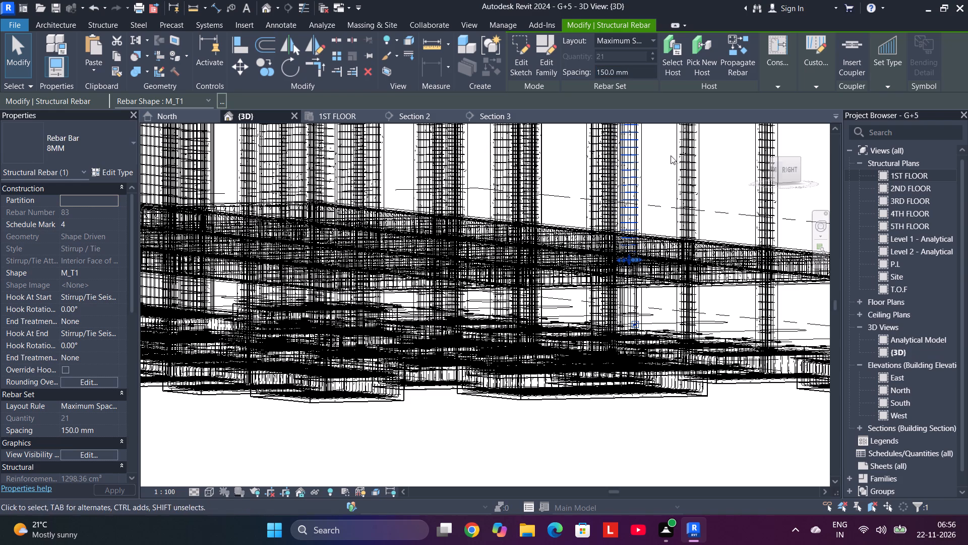
click(660, 167)
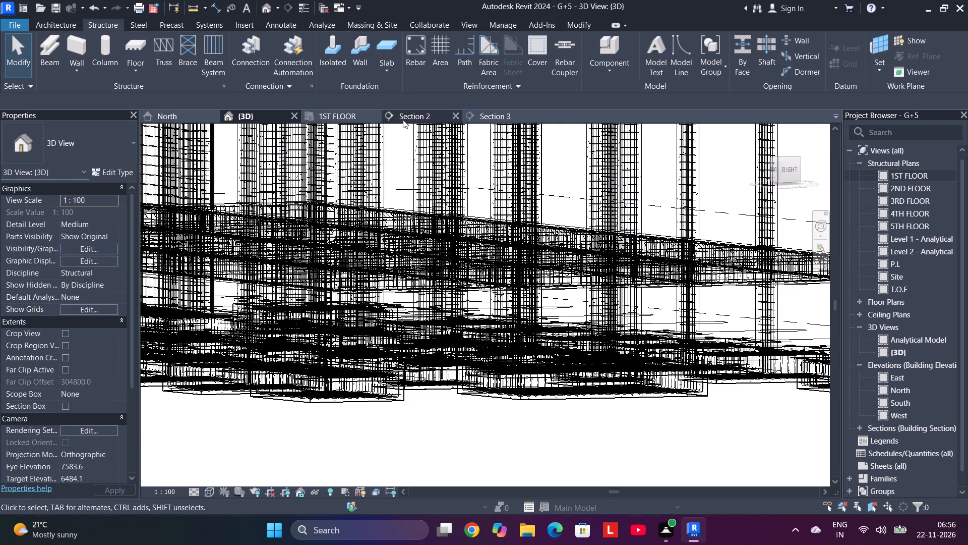
Select the bottom row's last horizontal column with its stirrups in the 1ST FLOOR plan and locate it in the 3D view.
click(405, 120)
click(352, 115)
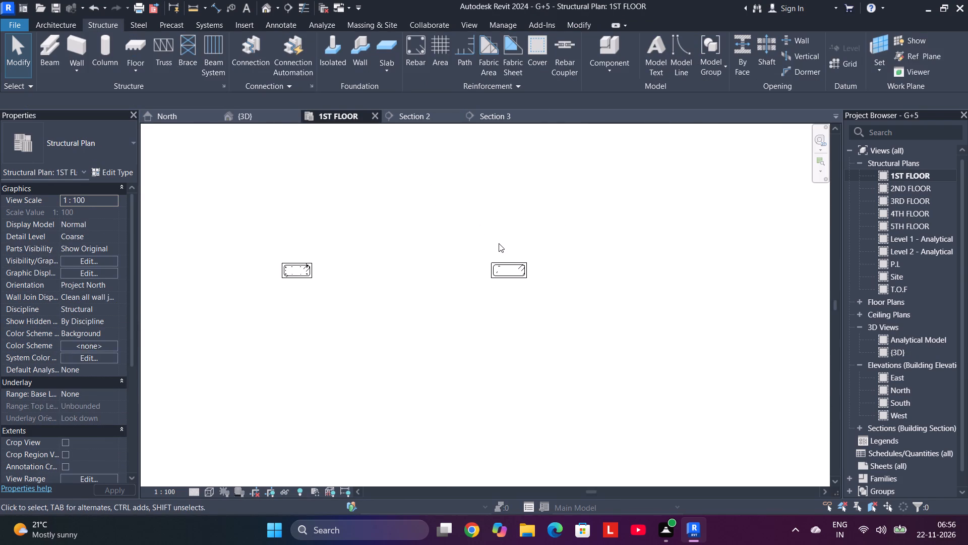
scroll(500, 244, down, 5)
scroll(501, 244, up, 12)
drag(451, 261, 610, 397)
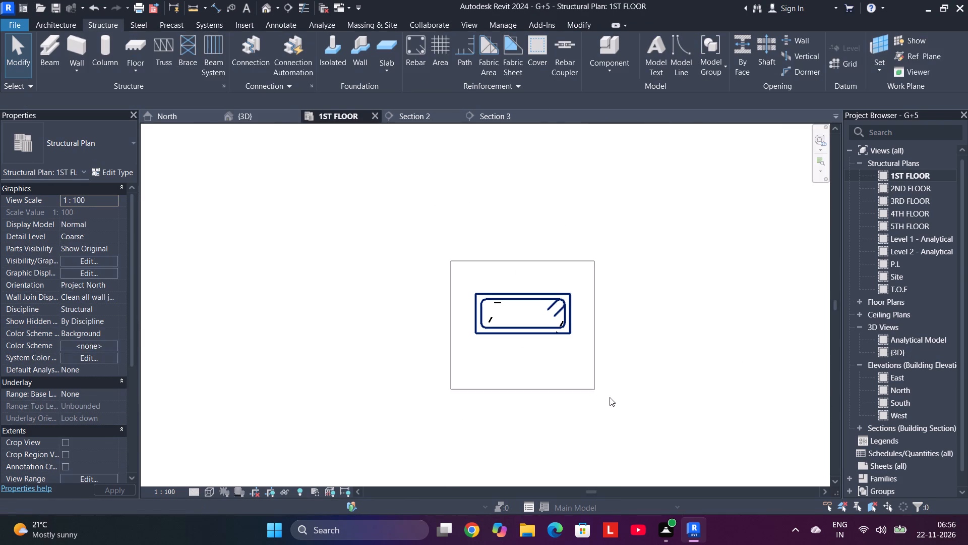
drag(610, 397, 637, 402)
click(265, 113)
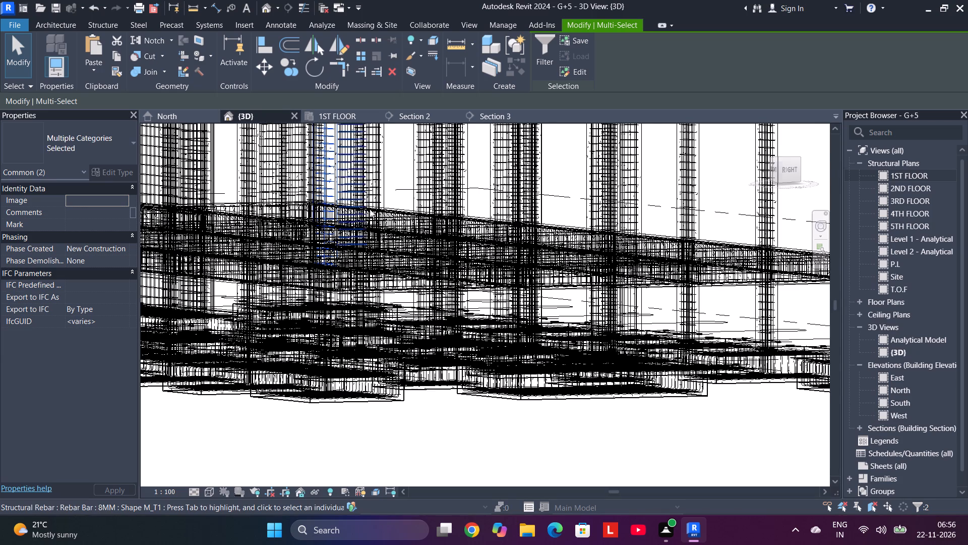
scroll(378, 220, down, 5)
scroll(350, 164, up, 8)
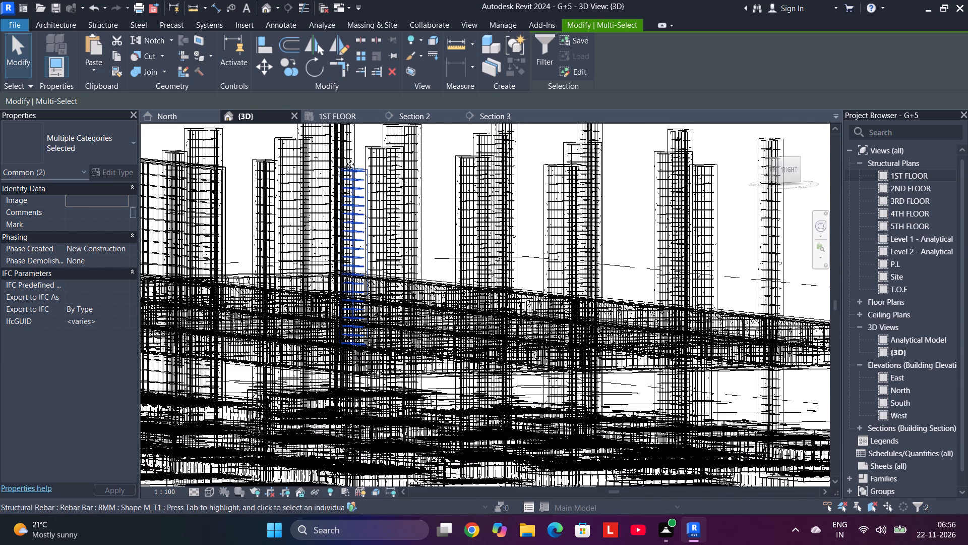
scroll(350, 164, up, 7)
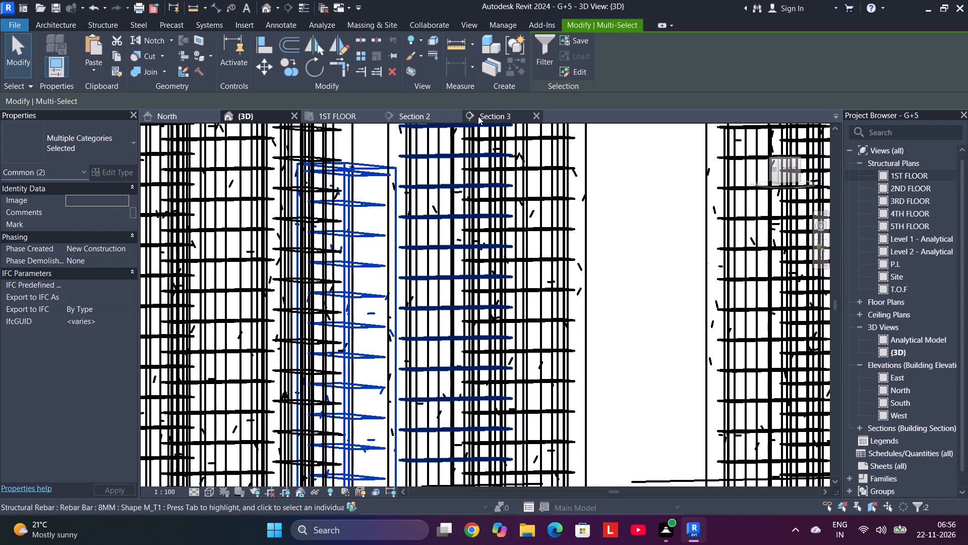
Examine the selected bottom-row last column in the 1ST FLOOR plan and follow it down to its footing in the 3D view.
click(347, 111)
scroll(450, 268, down, 2)
scroll(450, 272, up, 2)
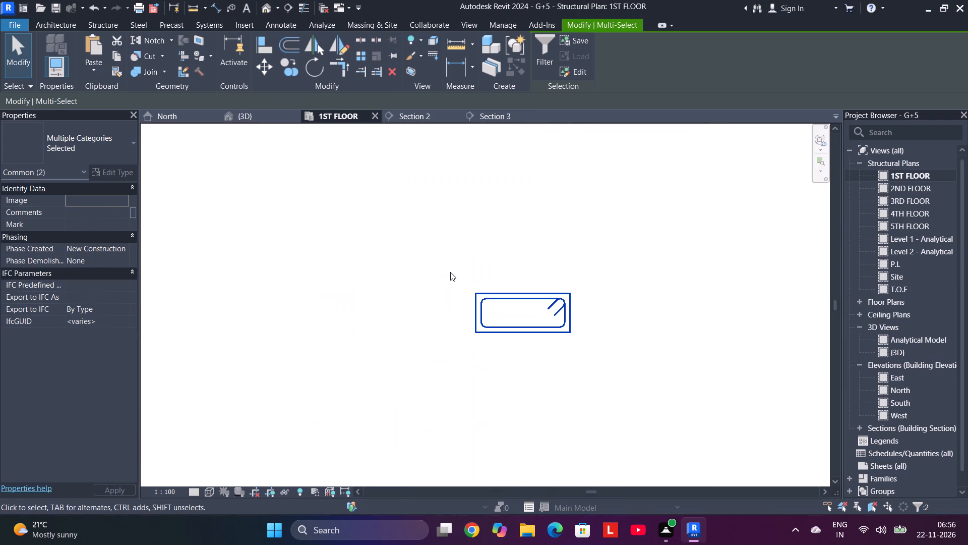
scroll(406, 208, down, 7)
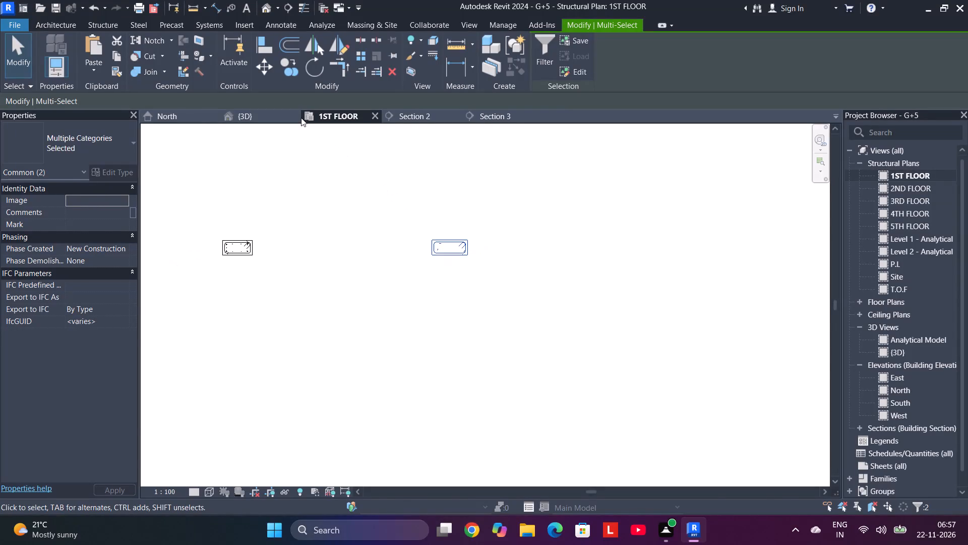
click(246, 115)
scroll(379, 295, down, 5)
middle_drag(374, 289, 383, 162)
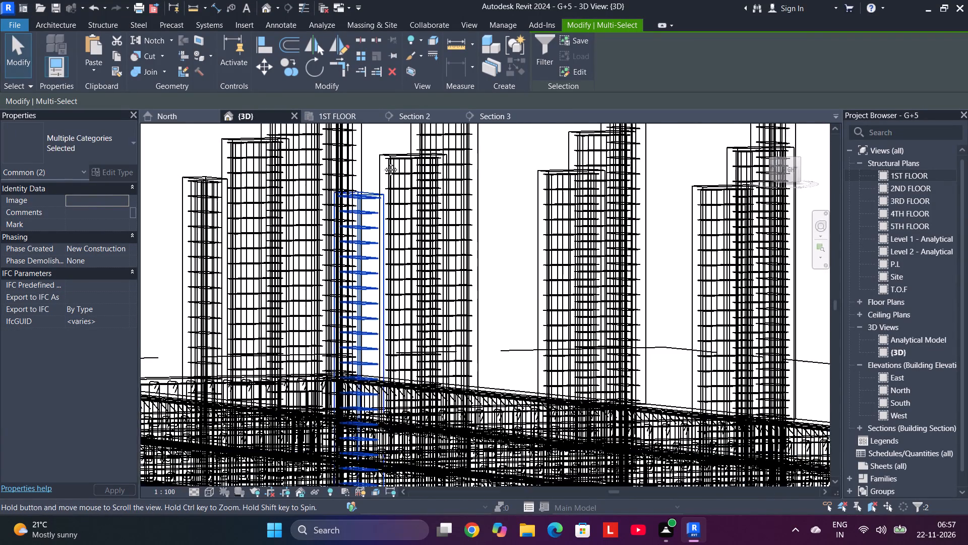
middle_drag(383, 162, 411, 81)
middle_drag(393, 339, 394, 167)
middle_click(394, 167)
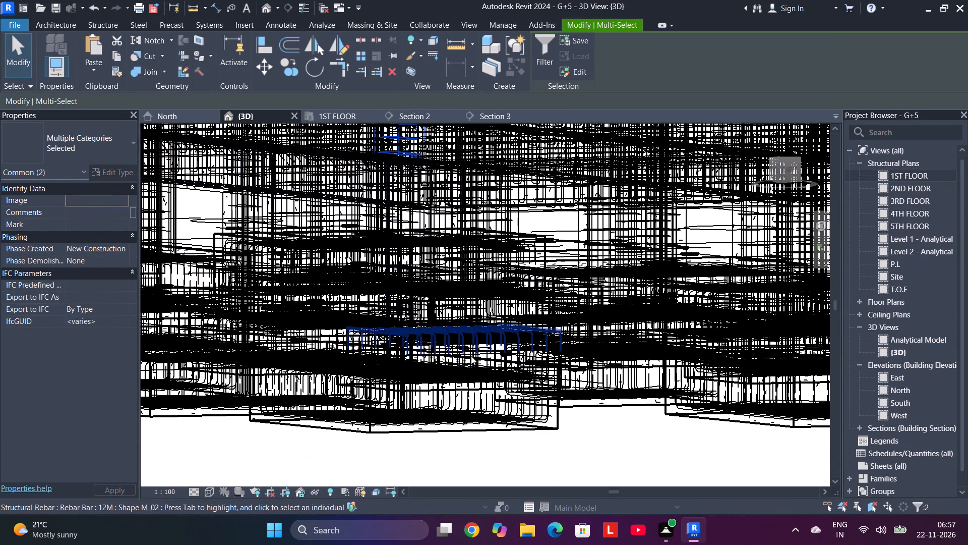
shift+middle_drag(594, 452, 599, 392)
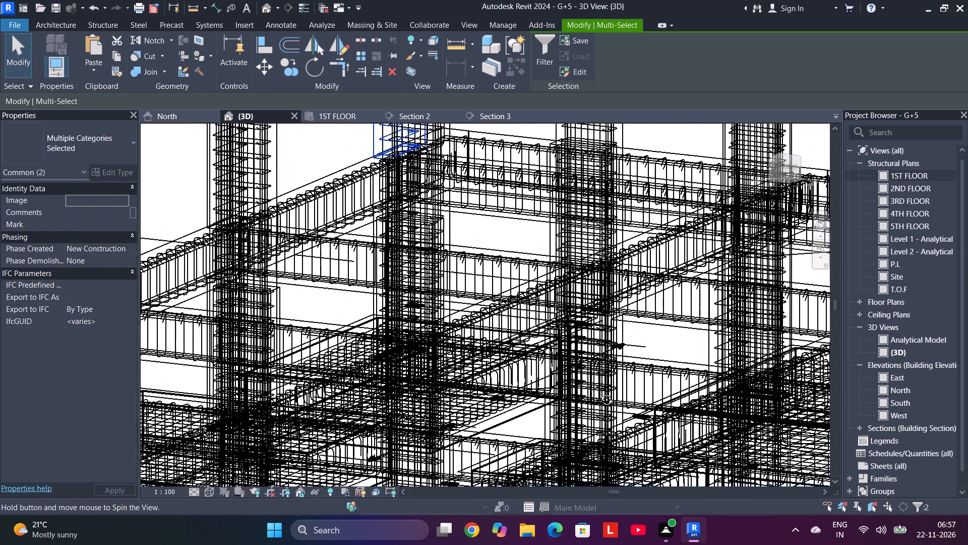
shift+middle_drag(599, 392, 703, 428)
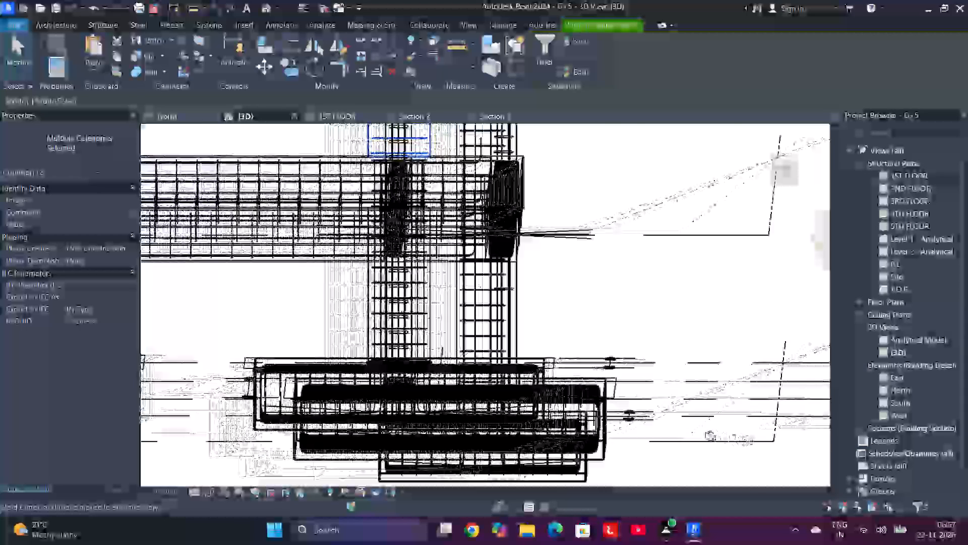
shift+middle_drag(703, 428, 697, 429)
shift+middle_click(697, 429)
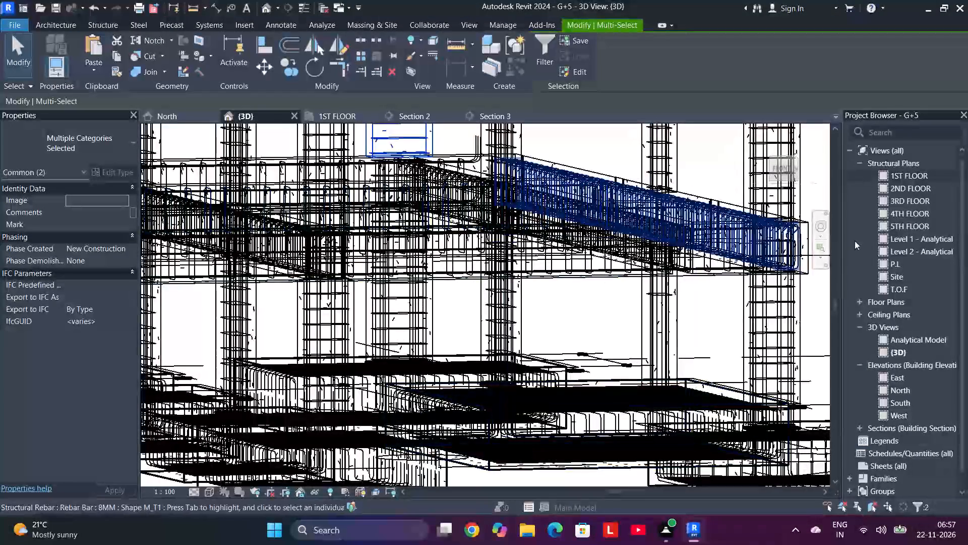
Open the P.L structural plan and examine the bars of the bottom row's last column against those of the column above it.
click(887, 264)
click(887, 264)
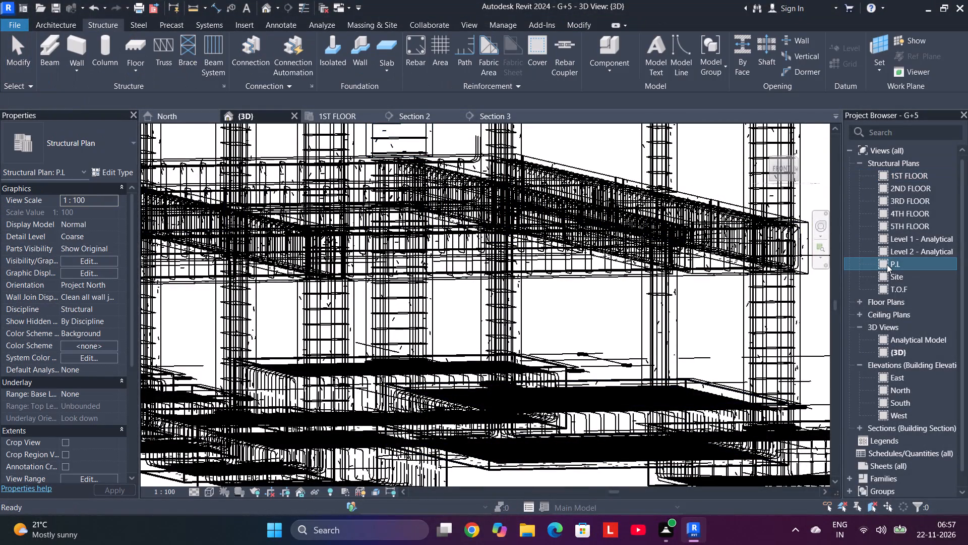
scroll(533, 346, up, 6)
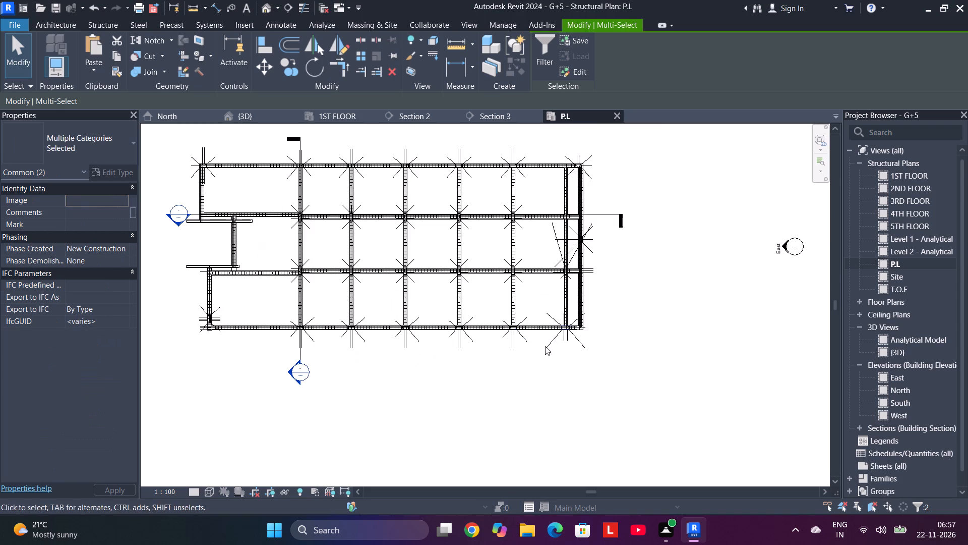
scroll(565, 345, up, 15)
scroll(547, 215, up, 4)
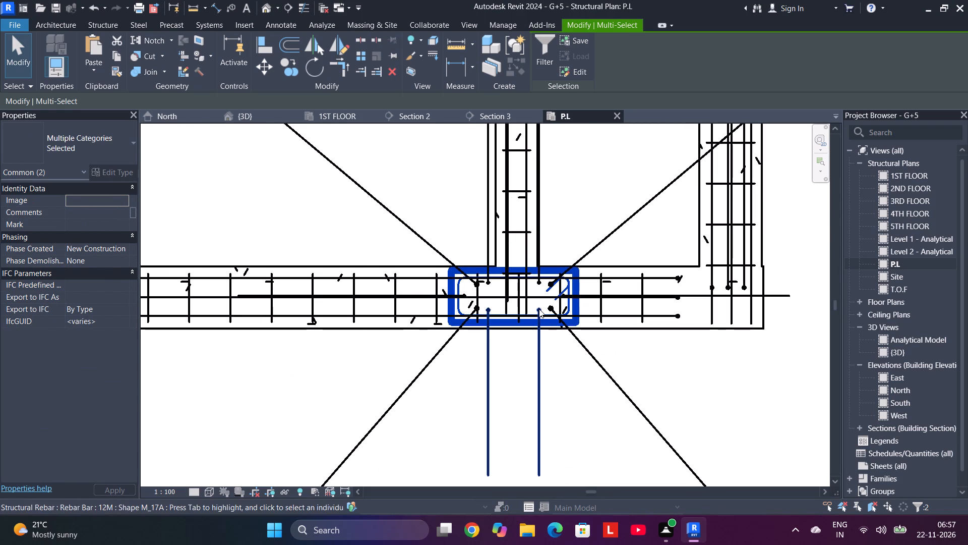
scroll(384, 293, down, 9)
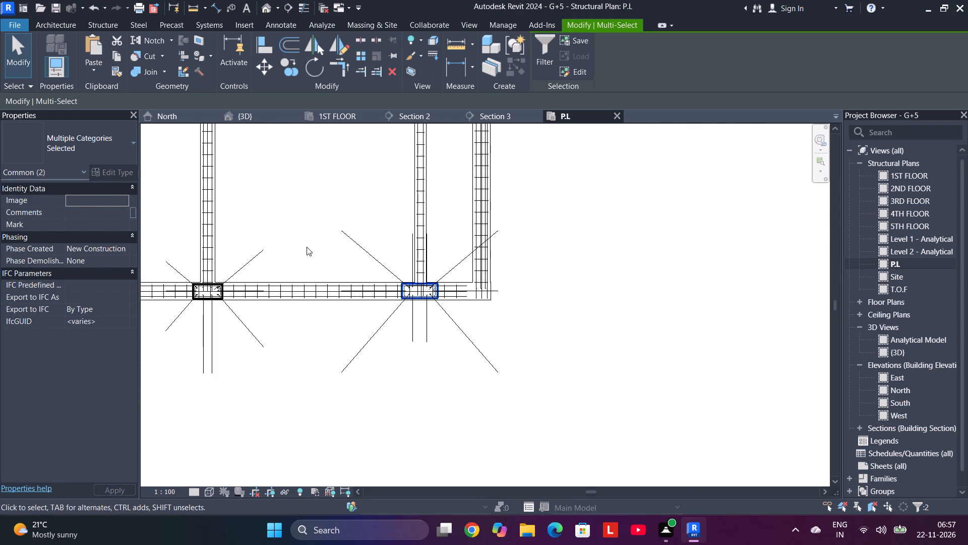
scroll(325, 268, down, 4)
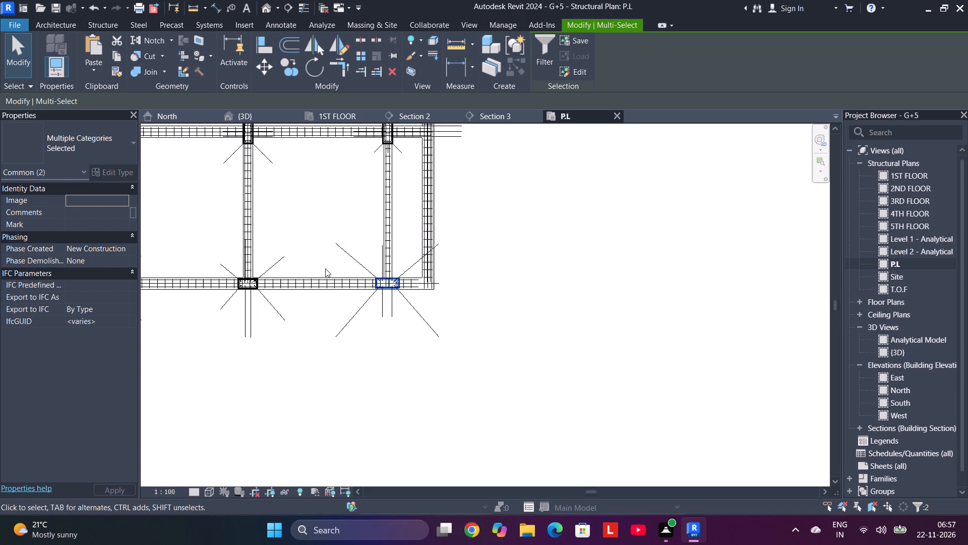
middle_drag(325, 268, 348, 318)
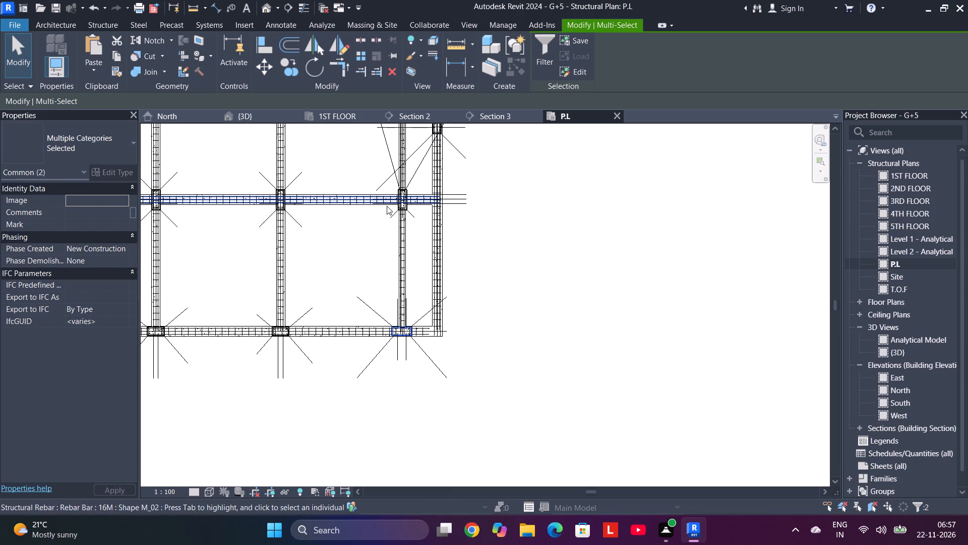
scroll(336, 323, up, 4)
scroll(331, 233, up, 1)
middle_drag(333, 233, 352, 415)
scroll(531, 266, up, 4)
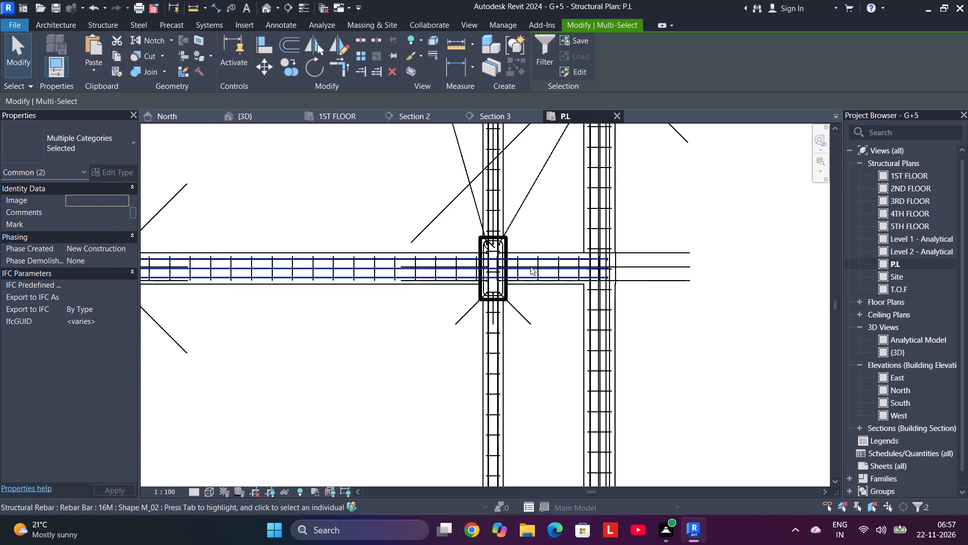
scroll(525, 267, up, 3)
scroll(493, 293, down, 6)
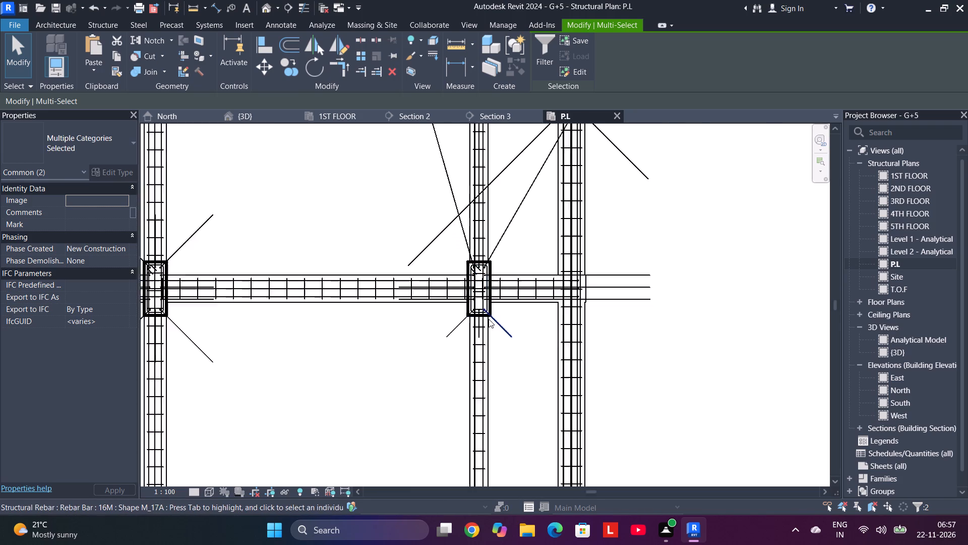
scroll(489, 319, down, 2)
middle_drag(493, 368, 459, 142)
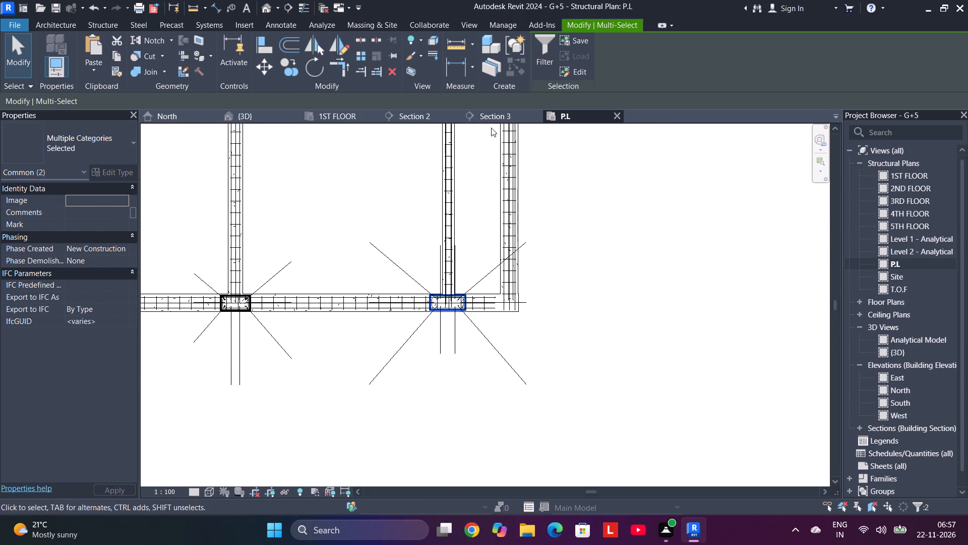
scroll(469, 308, up, 10)
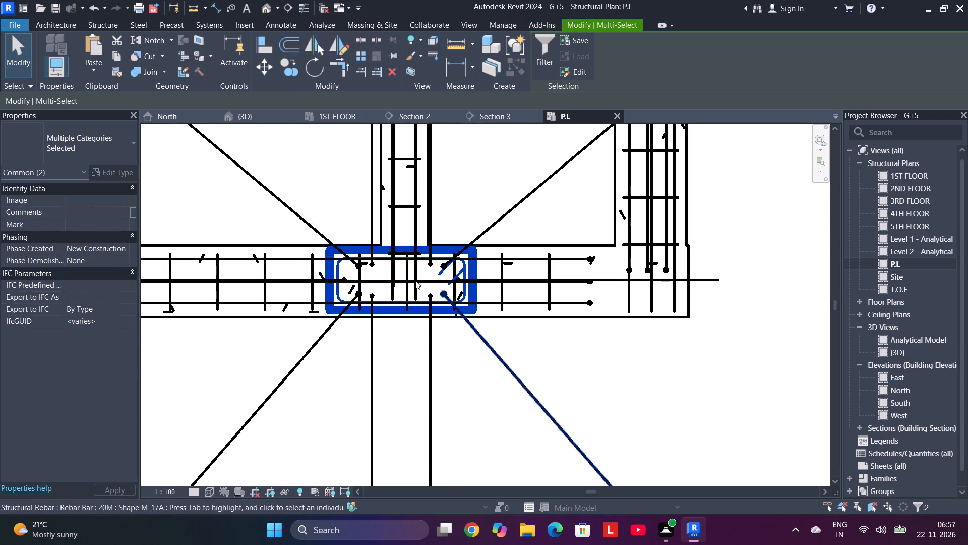
scroll(457, 177, down, 3)
scroll(458, 173, up, 3)
scroll(454, 180, down, 1)
middle_drag(452, 179, 445, 180)
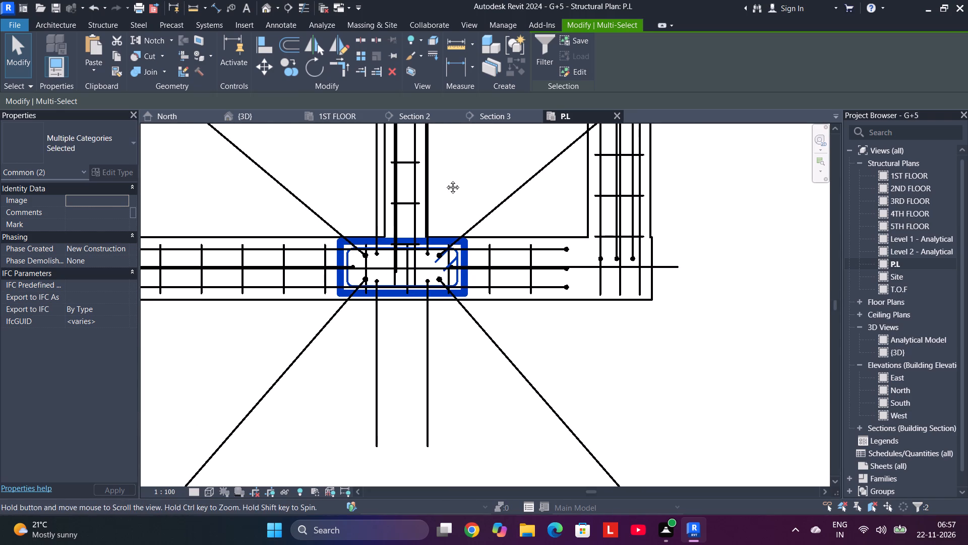
middle_drag(445, 180, 446, 179)
Select the upper 12M M_17A bar set of the bottom row's last column and compare it with the bars of the column above.
click(428, 255)
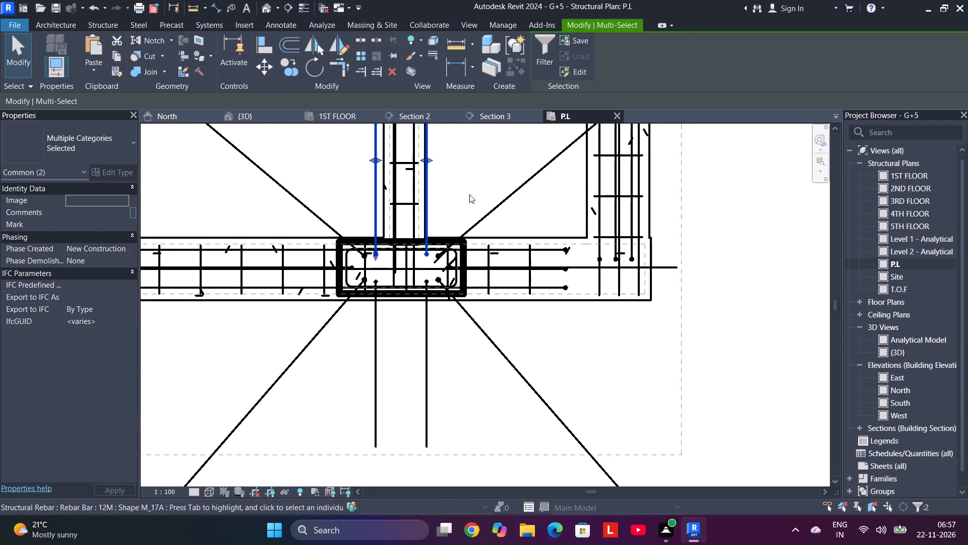
scroll(515, 126, down, 4)
middle_drag(490, 155, 476, 372)
middle_click(476, 372)
middle_drag(485, 236, 478, 409)
scroll(478, 388, down, 1)
middle_click(478, 409)
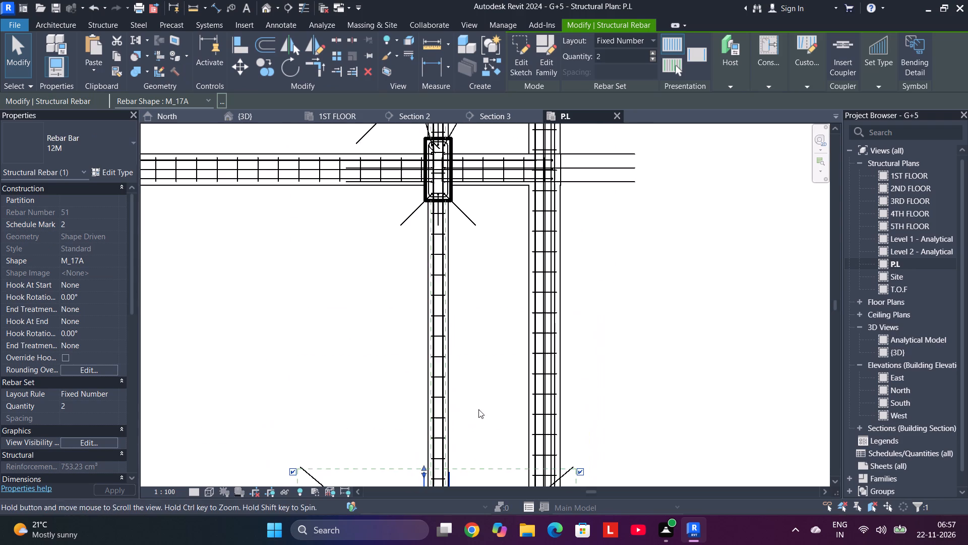
middle_drag(486, 307, 480, 359)
scroll(436, 229, up, 5)
scroll(433, 229, down, 2)
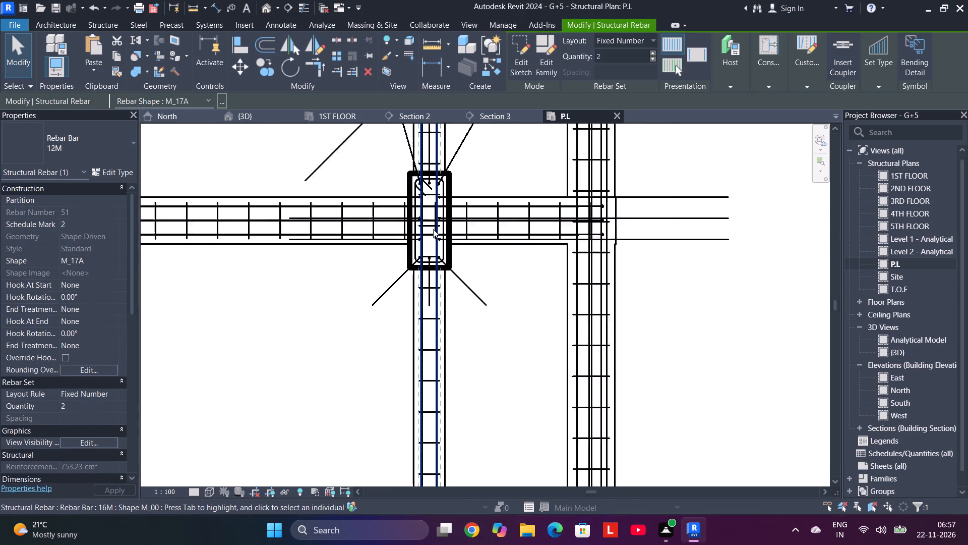
scroll(433, 229, down, 2)
middle_drag(476, 382, 487, 29)
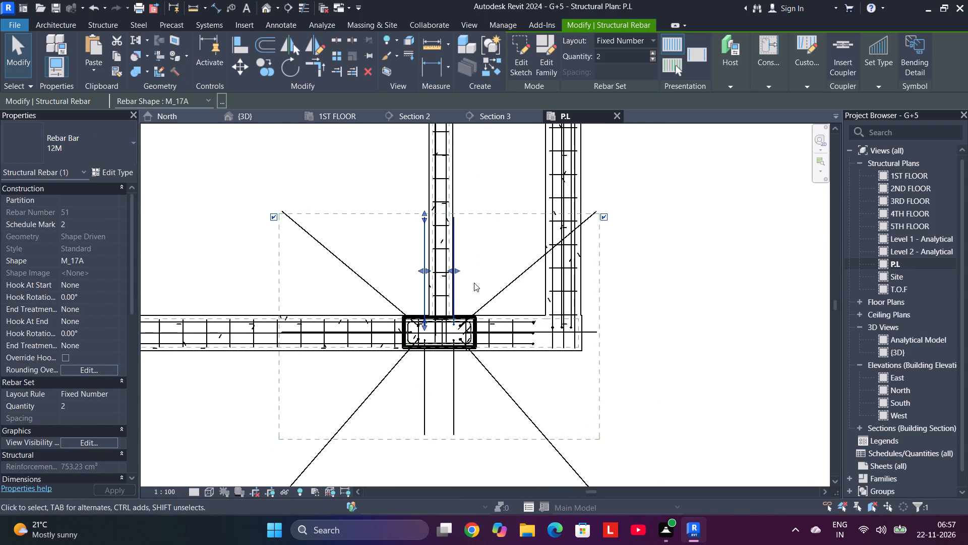
middle_drag(553, 405, 530, 266)
Shorten the two lower diagonal 20M M_17A bars of the bottom row's last column to end just inside the footing's lower edge.
click(565, 350)
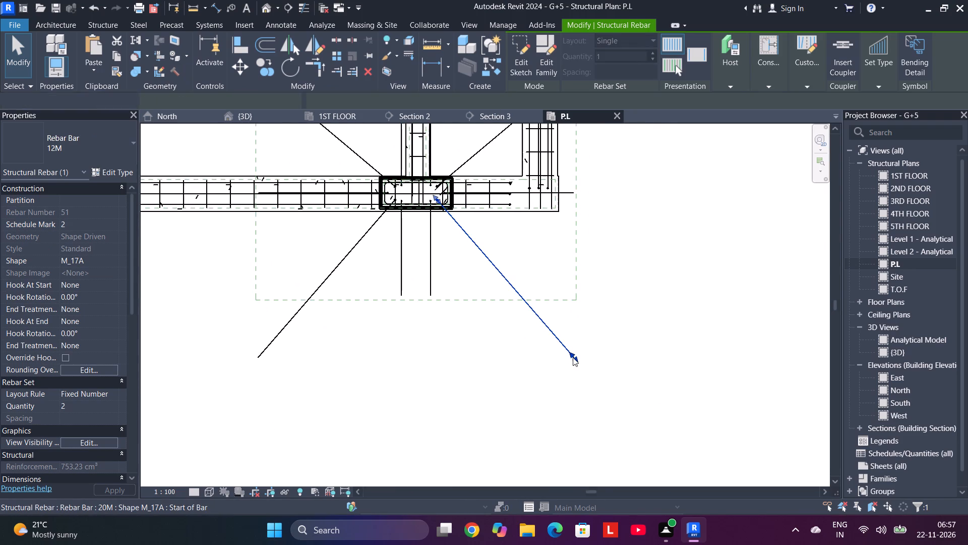
drag(573, 357, 525, 279)
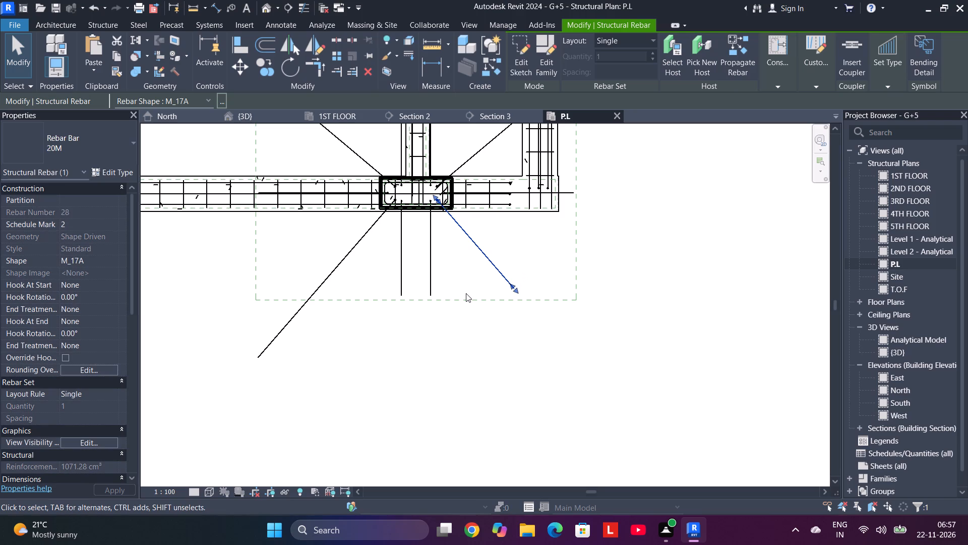
click(263, 352)
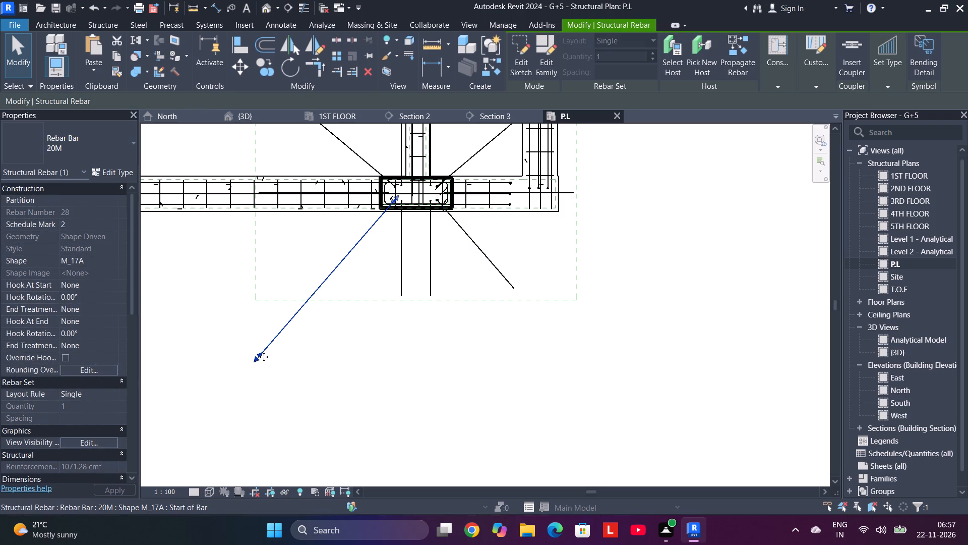
drag(264, 357, 329, 308)
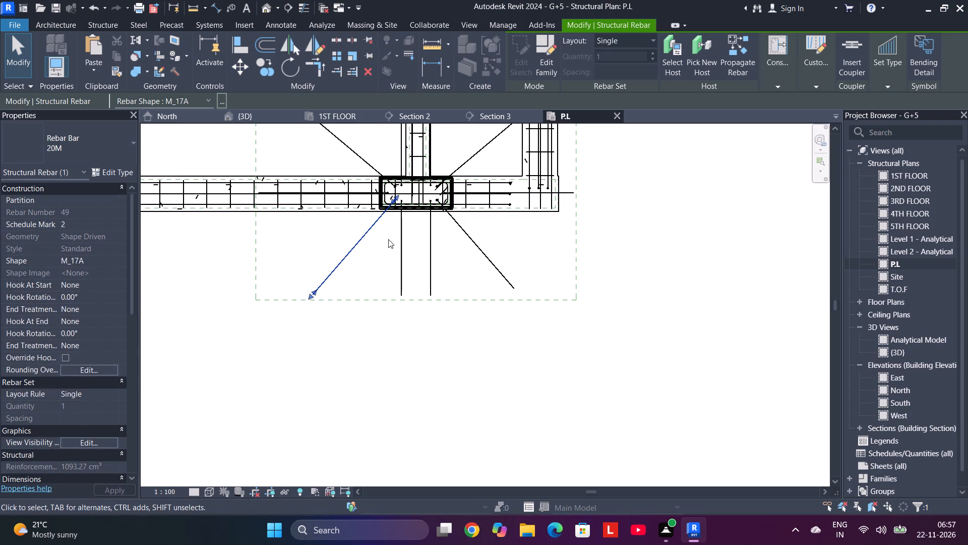
Set the quantity of that column's lower 12M M_17A bar set to 3.
scroll(403, 206, up, 5)
click(401, 245)
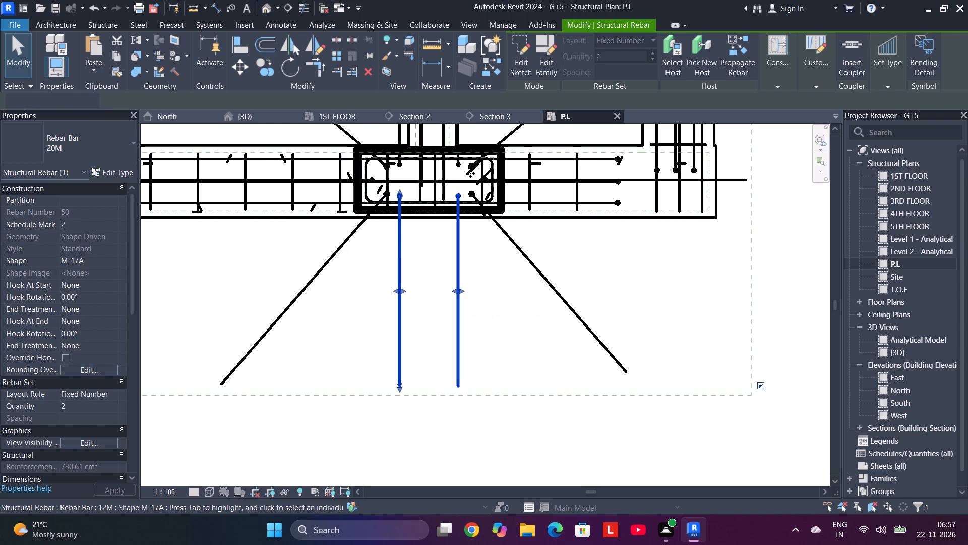
click(82, 407)
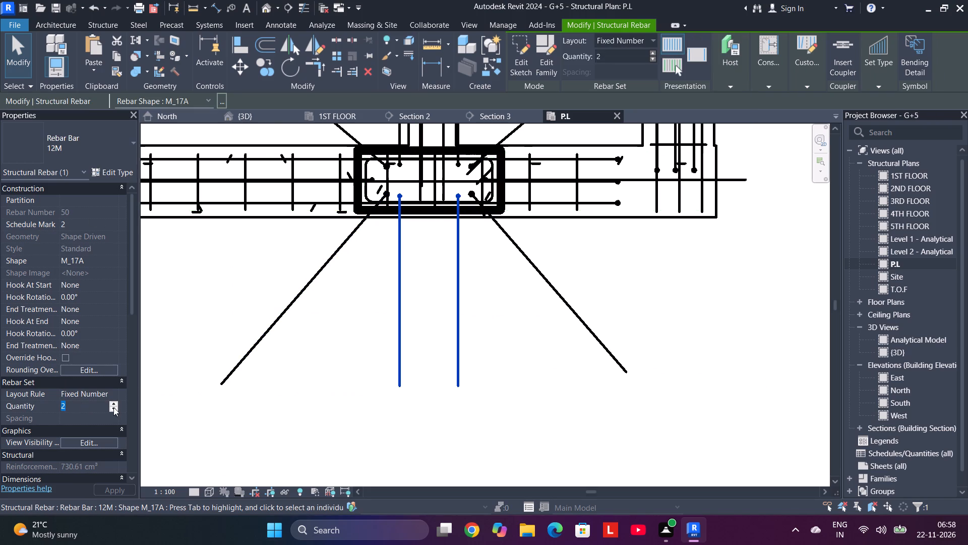
click(117, 403)
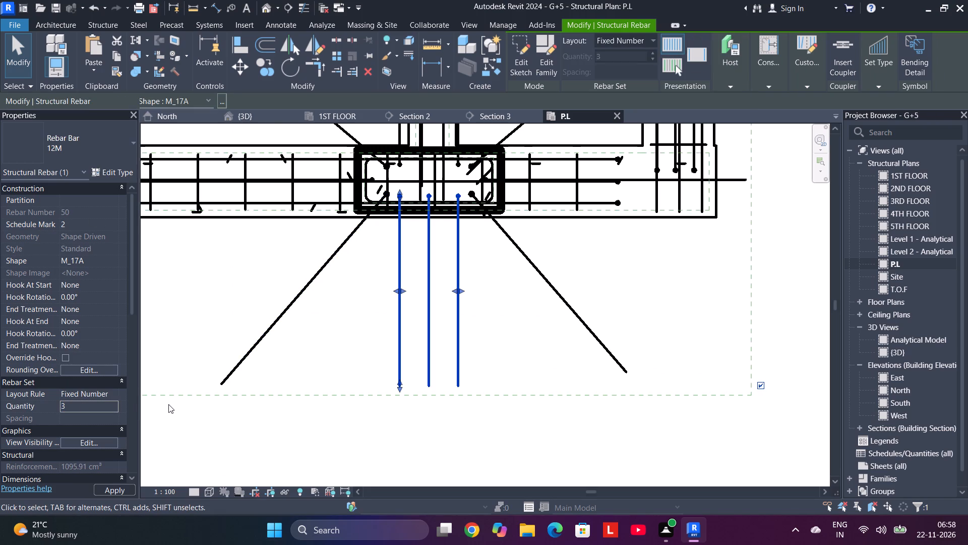
click(516, 343)
Set the quantity of that column's upper 12M M_17A bar set to 3.
middle_drag(523, 345, 493, 475)
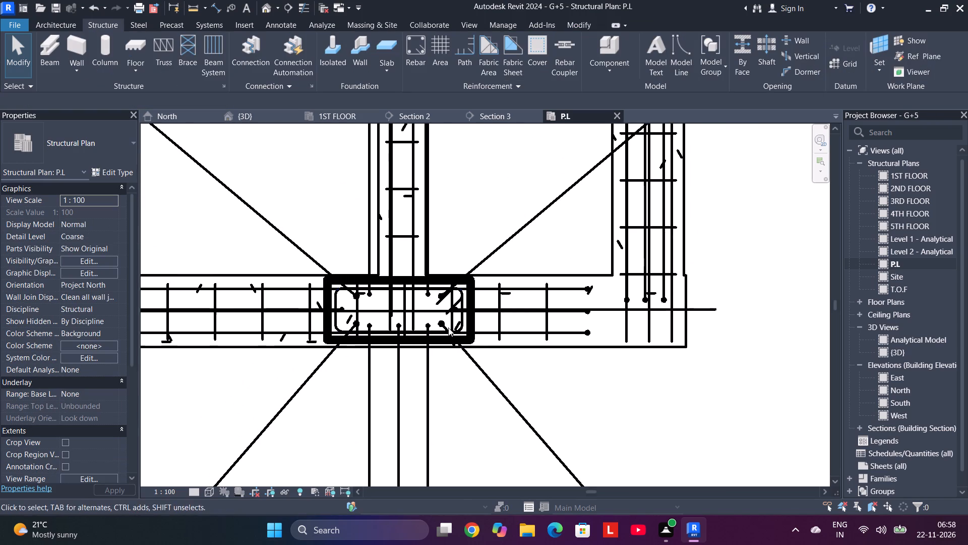
click(368, 228)
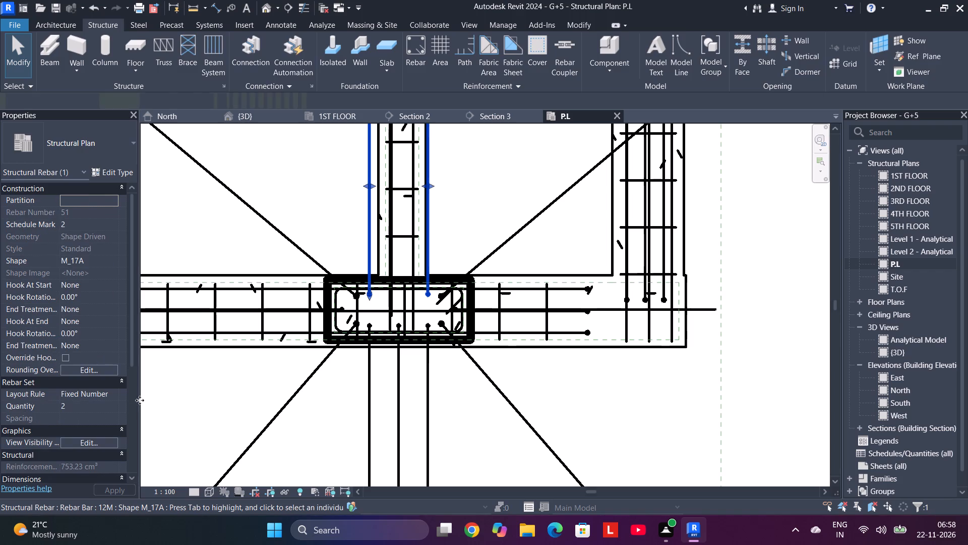
click(112, 399)
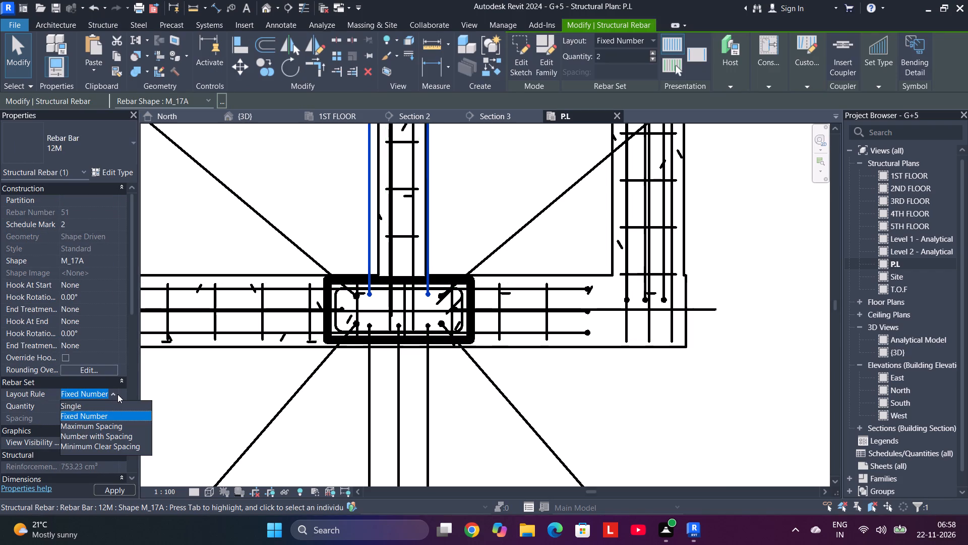
click(117, 394)
click(107, 405)
click(112, 403)
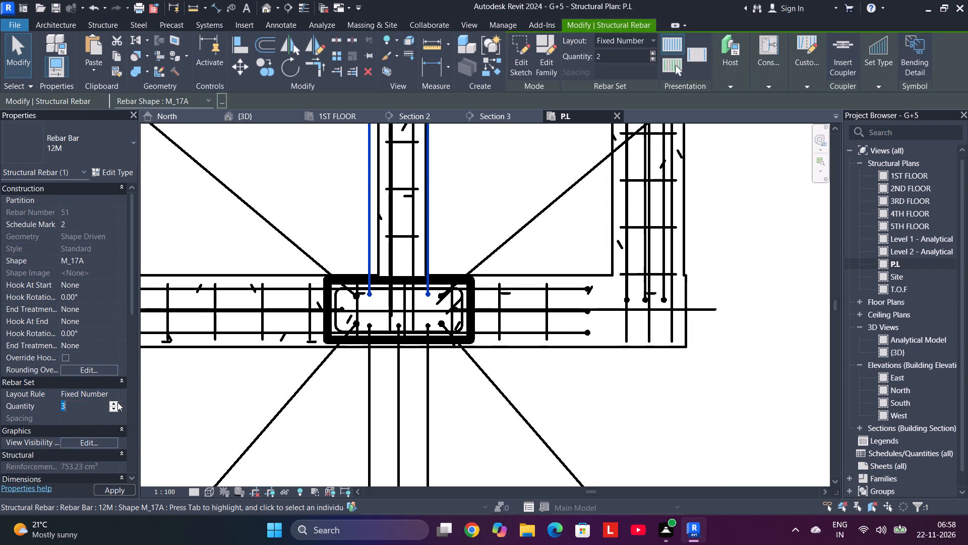
click(223, 403)
Examine the column reinforcement in the 1ST FLOOR plan, from the upper rows down to the bottom row's last two columns.
scroll(279, 410, down, 9)
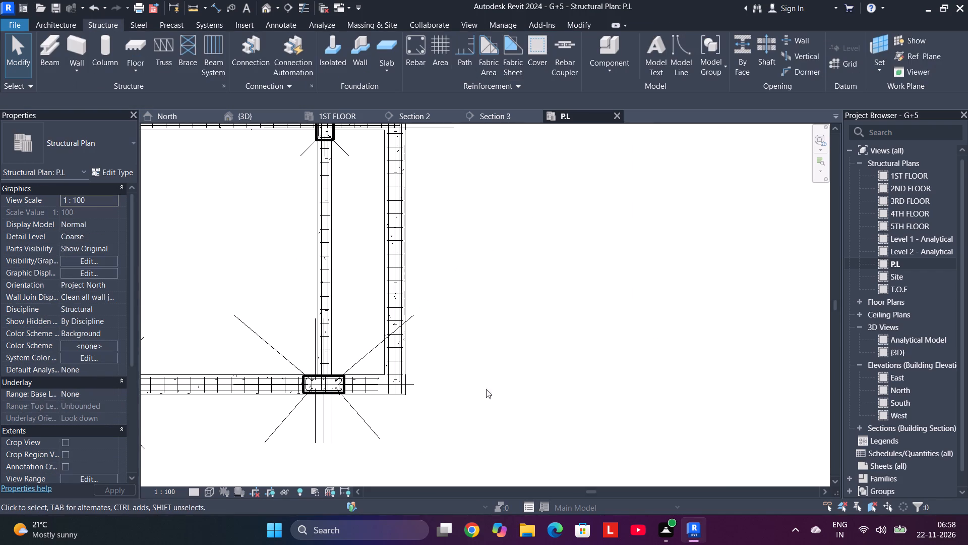
click(370, 348)
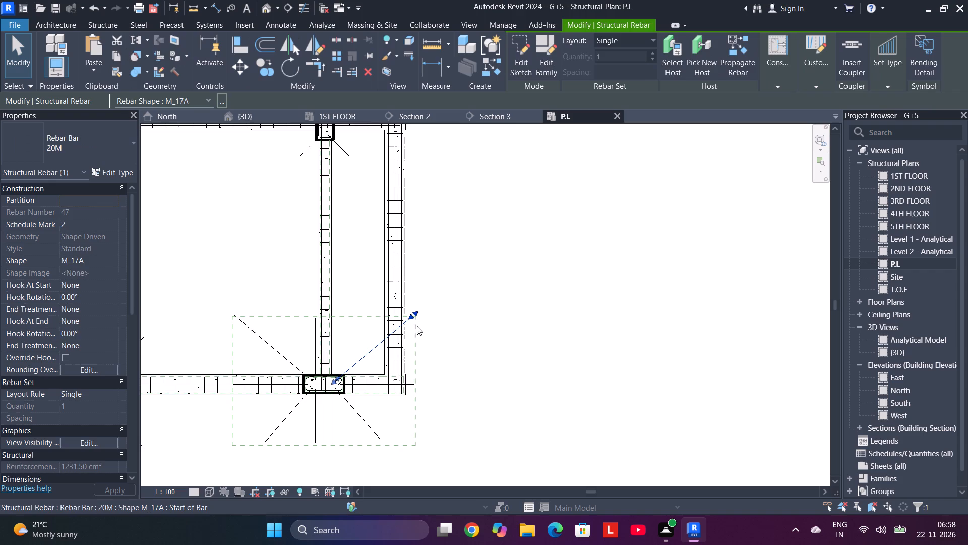
click(439, 356)
scroll(440, 357, down, 5)
middle_drag(439, 310, 406, 400)
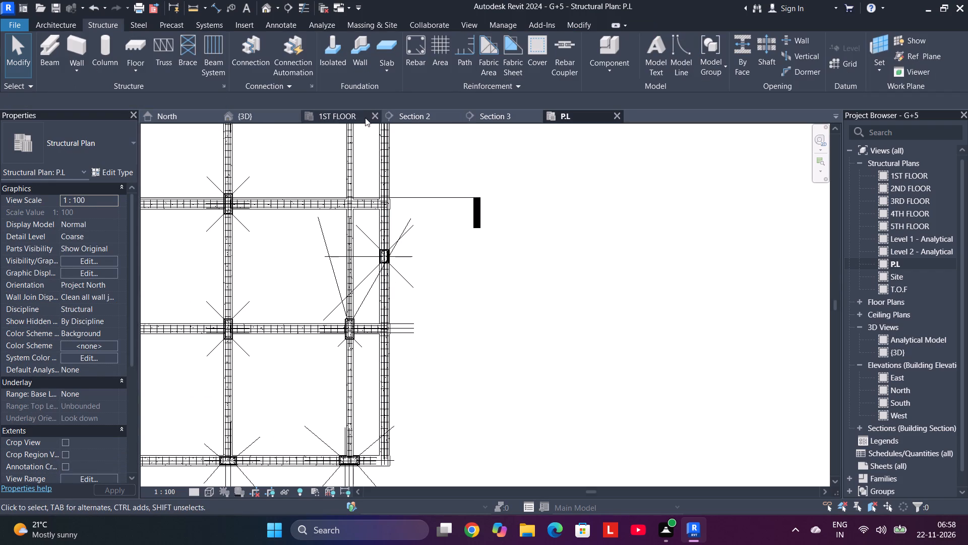
click(335, 117)
scroll(458, 228, down, 1)
middle_drag(461, 246, 447, 347)
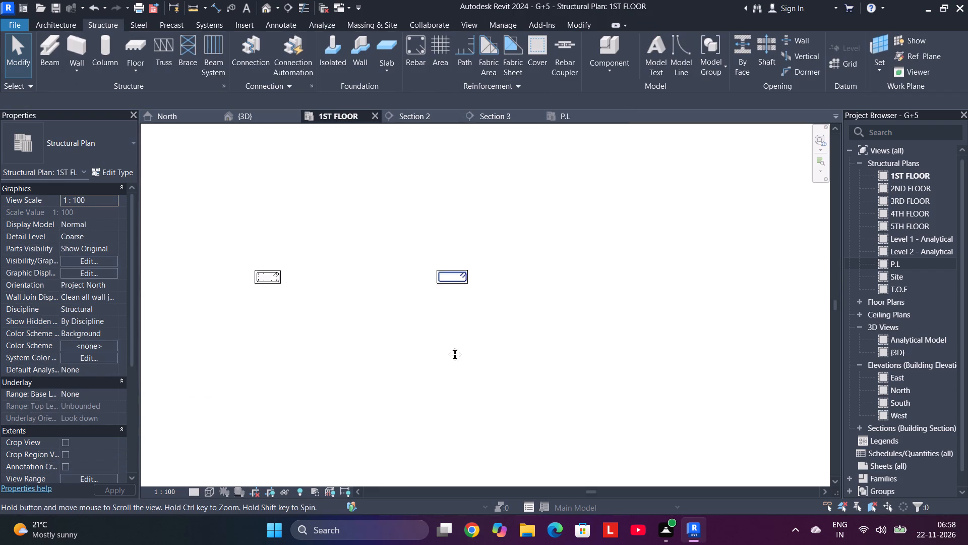
middle_drag(447, 347, 403, 494)
scroll(392, 284, up, 5)
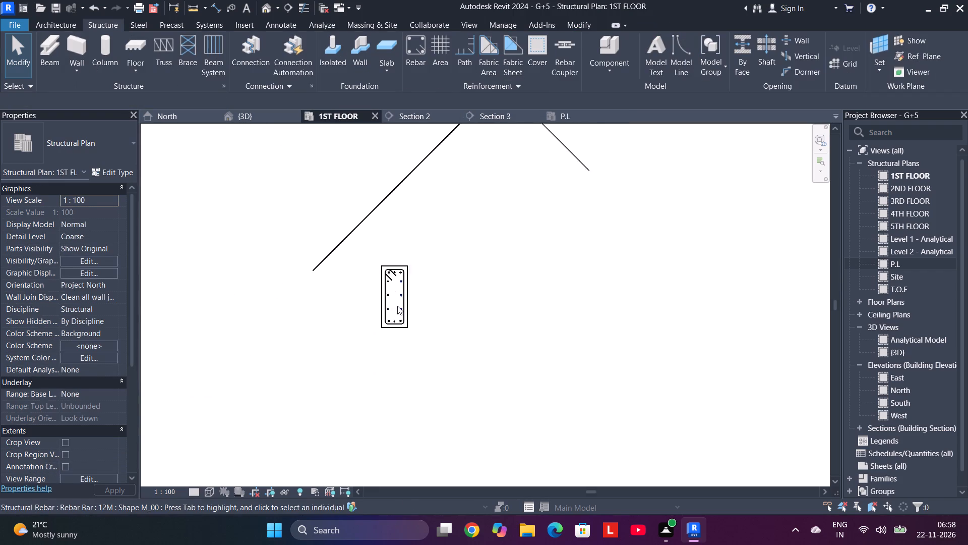
scroll(397, 306, up, 3)
scroll(344, 307, down, 5)
scroll(239, 299, down, 1)
middle_drag(239, 299, 614, 317)
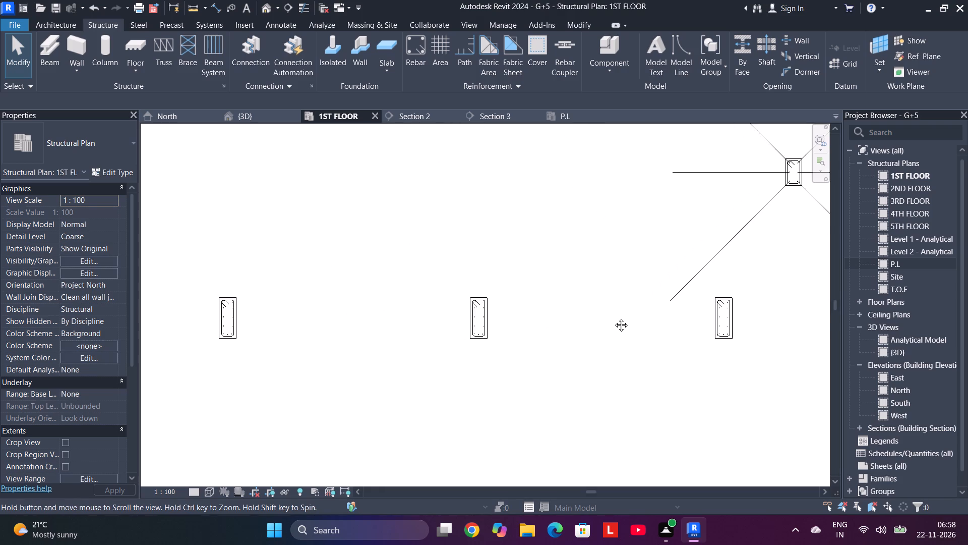
middle_drag(614, 317, 609, 317)
middle_drag(569, 314, 534, 314)
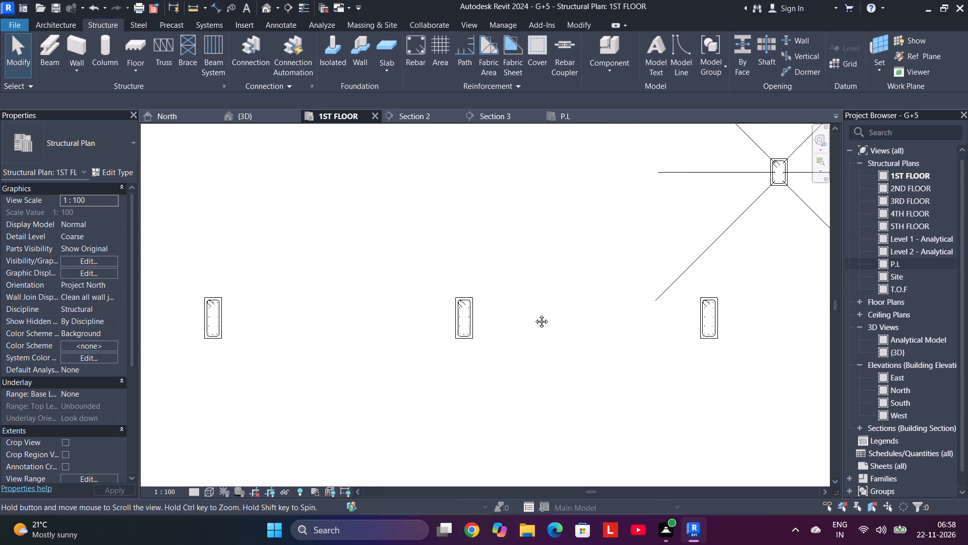
middle_drag(534, 314, 467, 293)
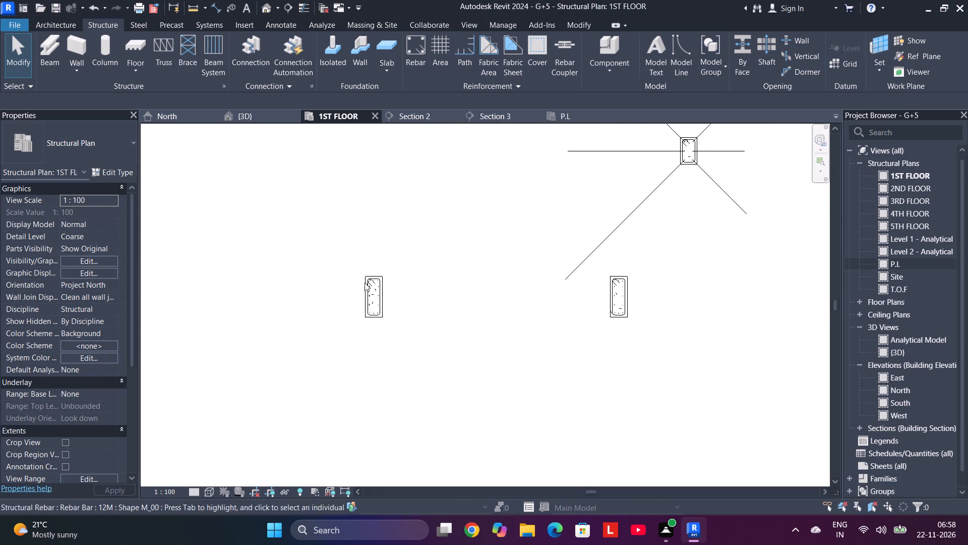
scroll(370, 287, up, 6)
middle_drag(514, 316, 7, 275)
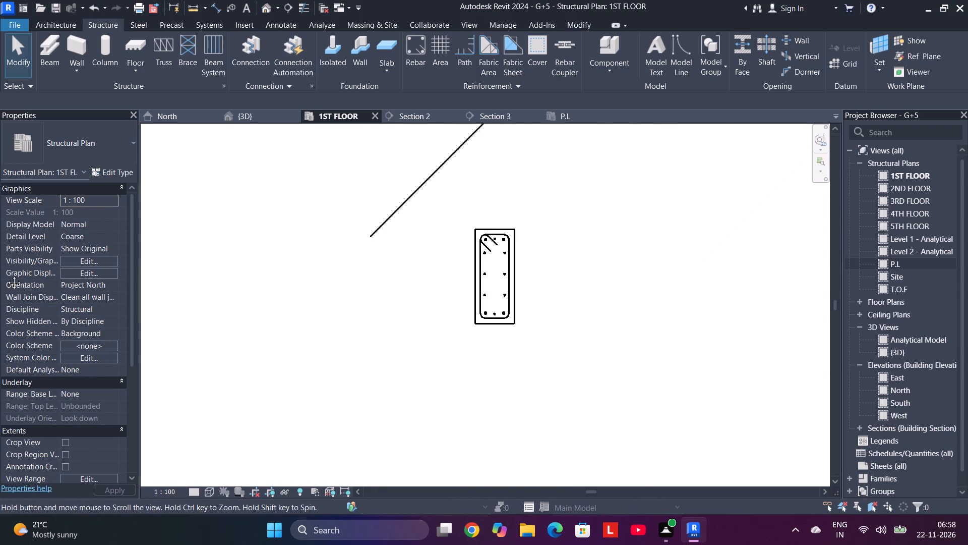
middle_drag(7, 275, 4, 275)
scroll(403, 250, down, 9)
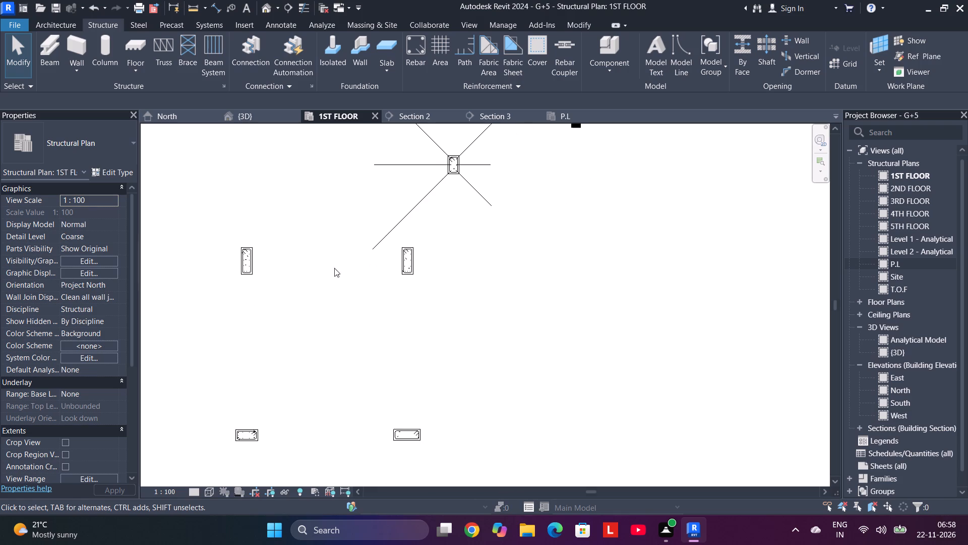
middle_drag(364, 268, 350, 215)
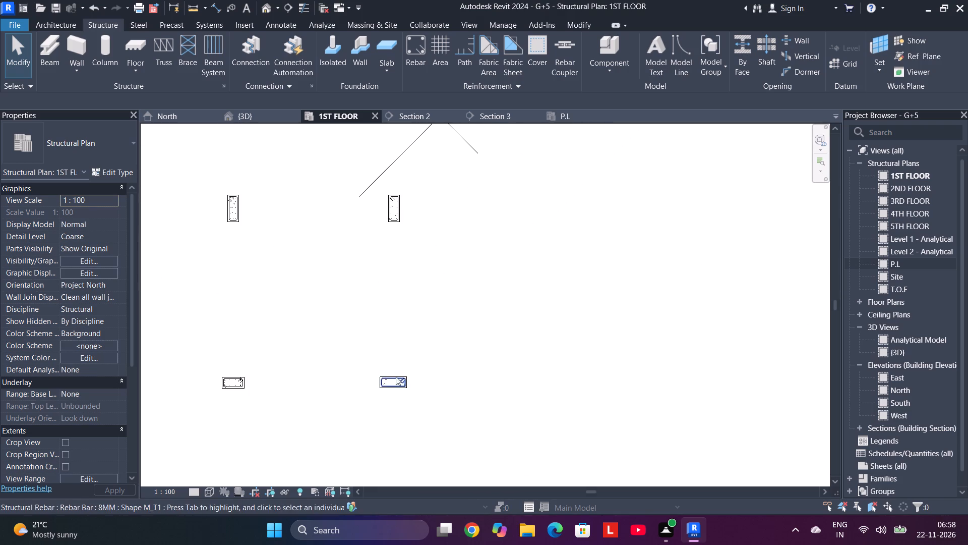
middle_drag(398, 363, 406, 154)
middle_drag(410, 207, 405, 357)
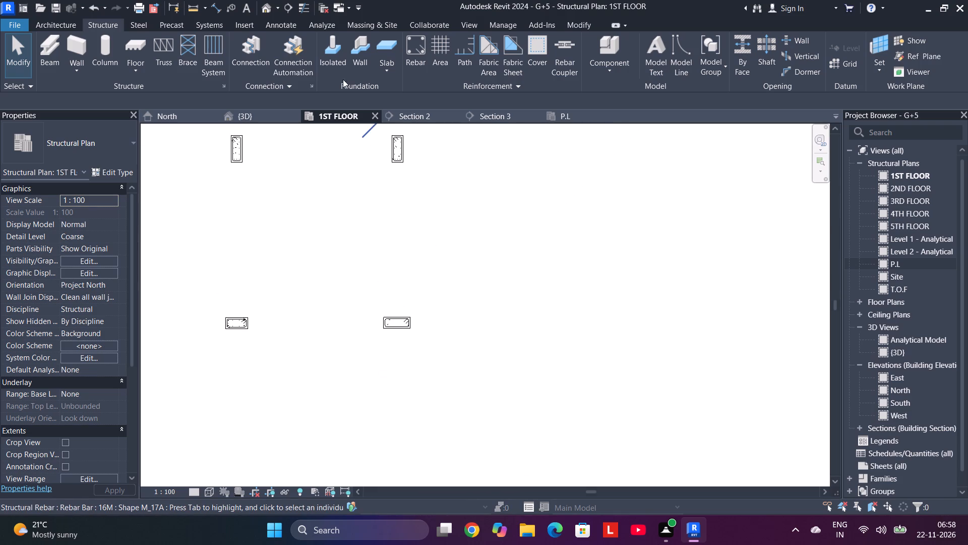
In the P.L plan, nudge the lower-right 20M M_17A bar of the bottom row's last column slightly to the right.
click(574, 112)
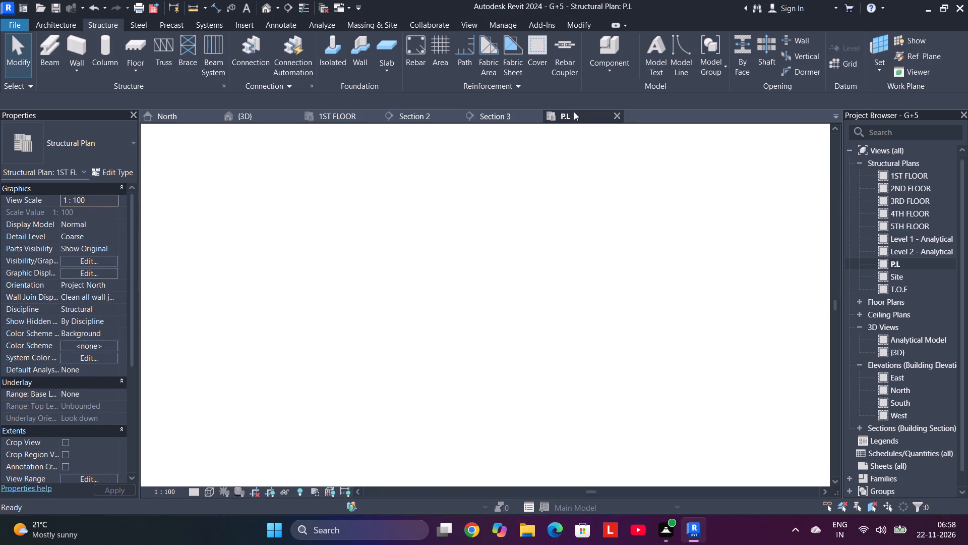
middle_drag(345, 385, 362, 327)
scroll(364, 255, up, 6)
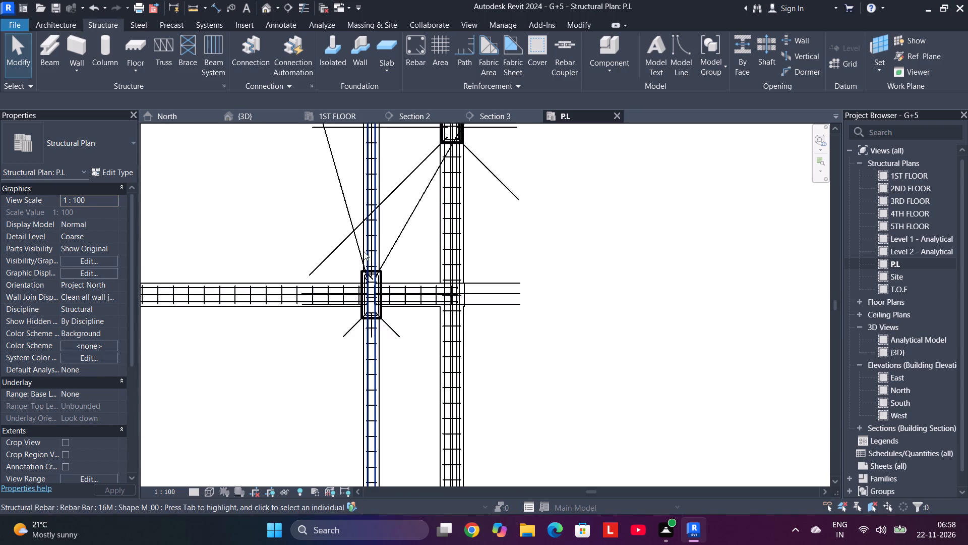
scroll(364, 249, up, 5)
middle_drag(441, 453, 422, 65)
middle_click(422, 65)
middle_drag(418, 343, 399, 74)
scroll(329, 285, up, 4)
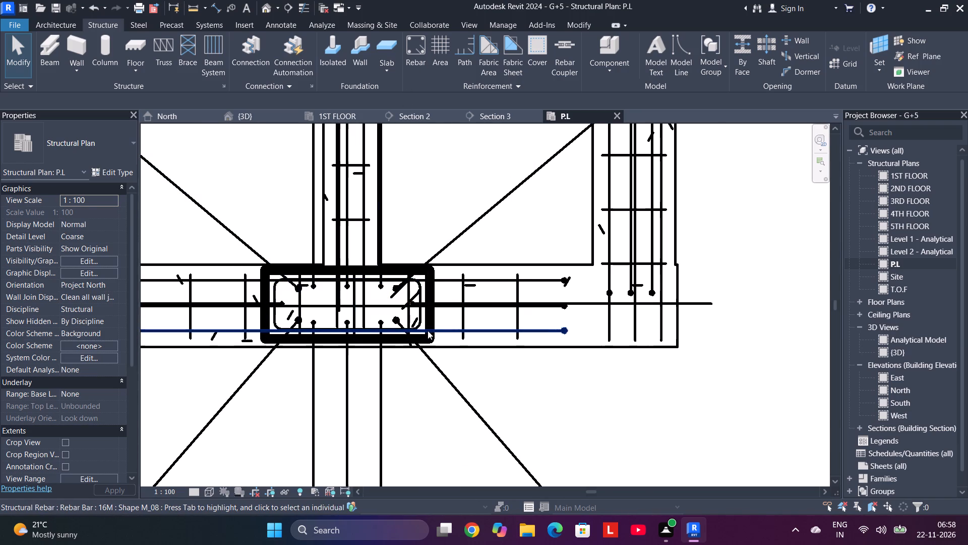
click(398, 322)
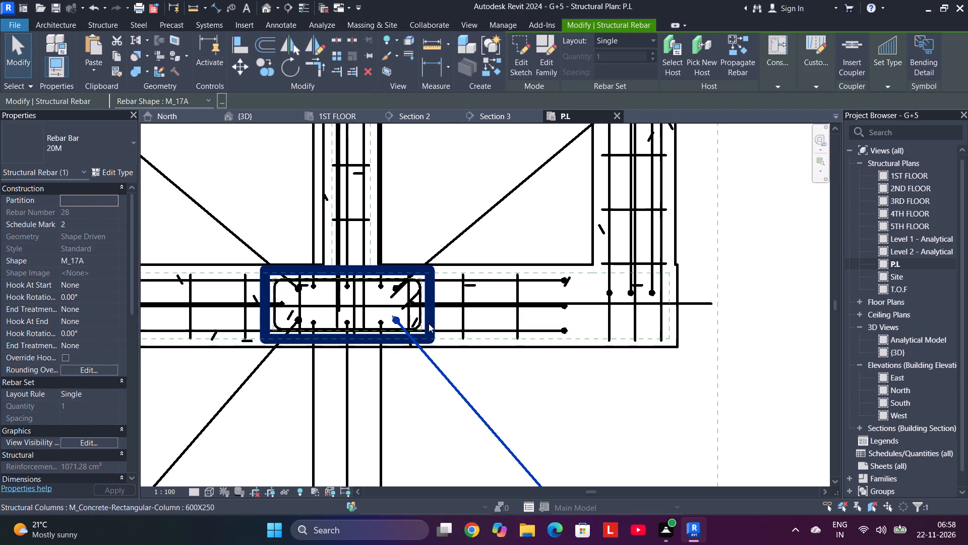
key(Right)
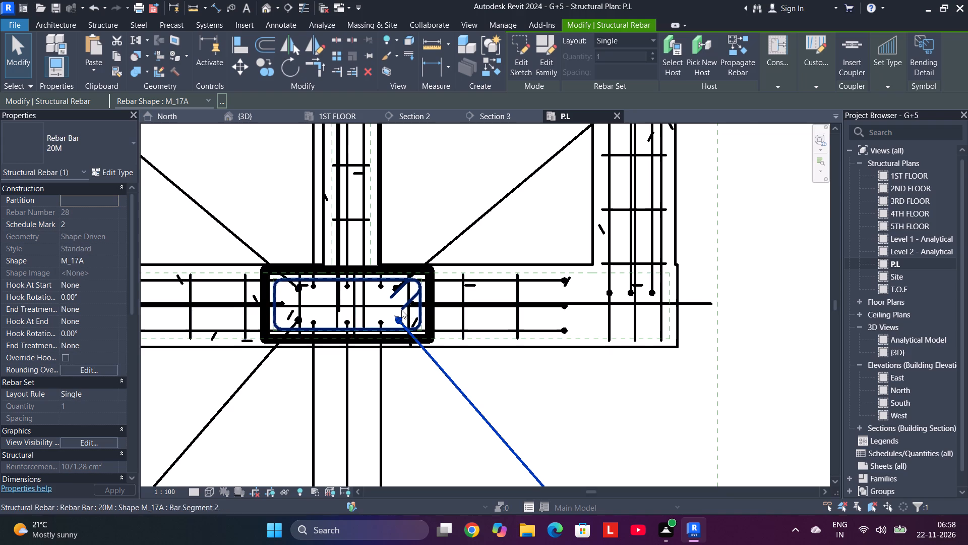
Inspect the remaining 12M and 20M M_17A bars of the bottom row's last column and a diagonal bar of the neighbouring column.
scroll(401, 309, up, 9)
click(449, 286)
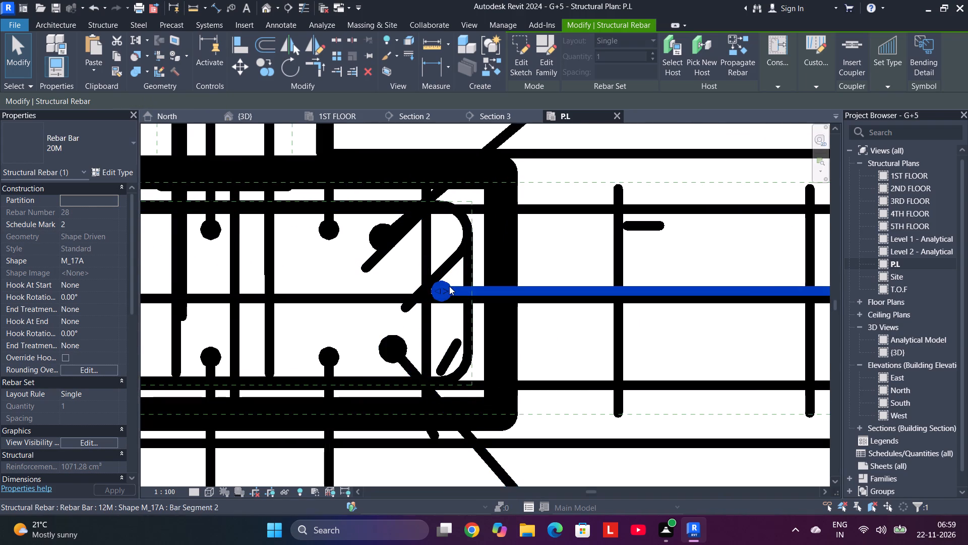
scroll(449, 286, down, 10)
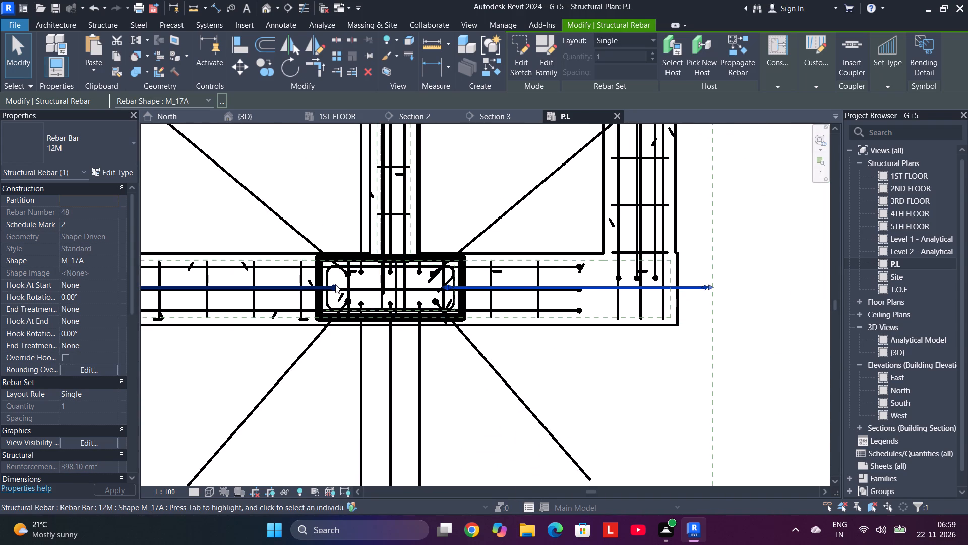
click(335, 284)
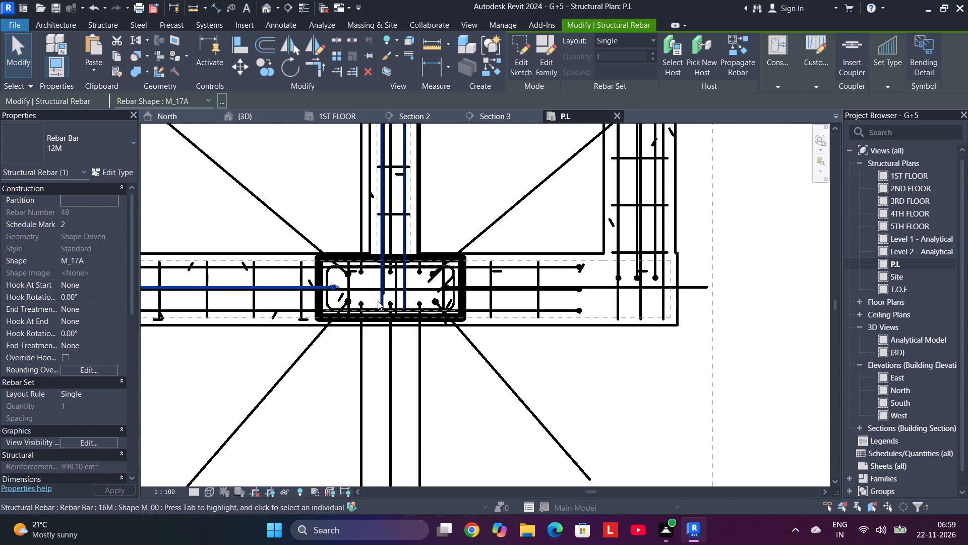
scroll(348, 277, up, 4)
click(348, 277)
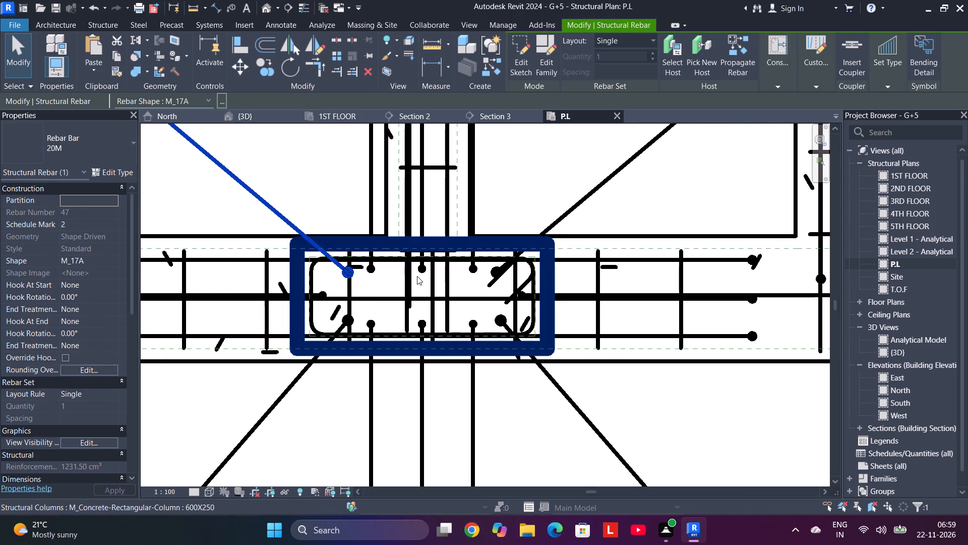
click(423, 268)
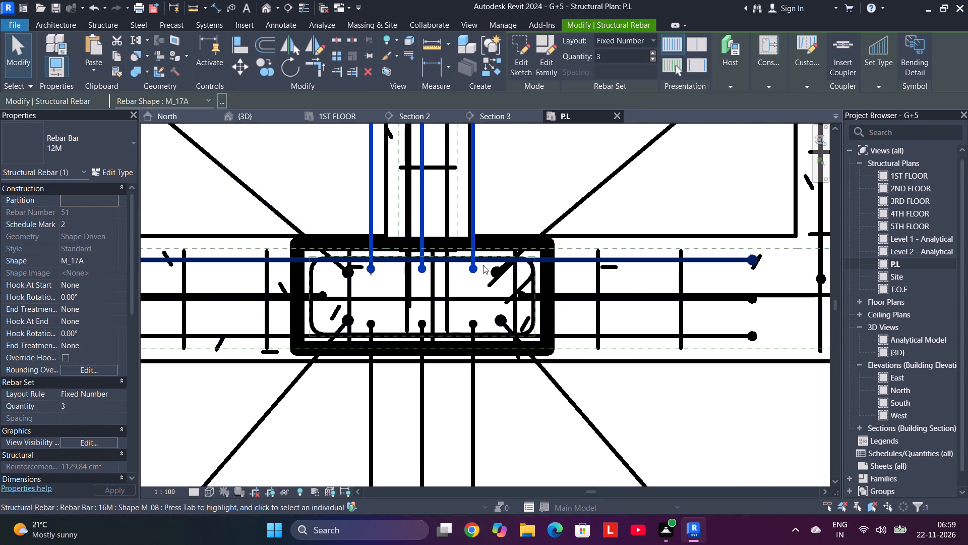
click(471, 320)
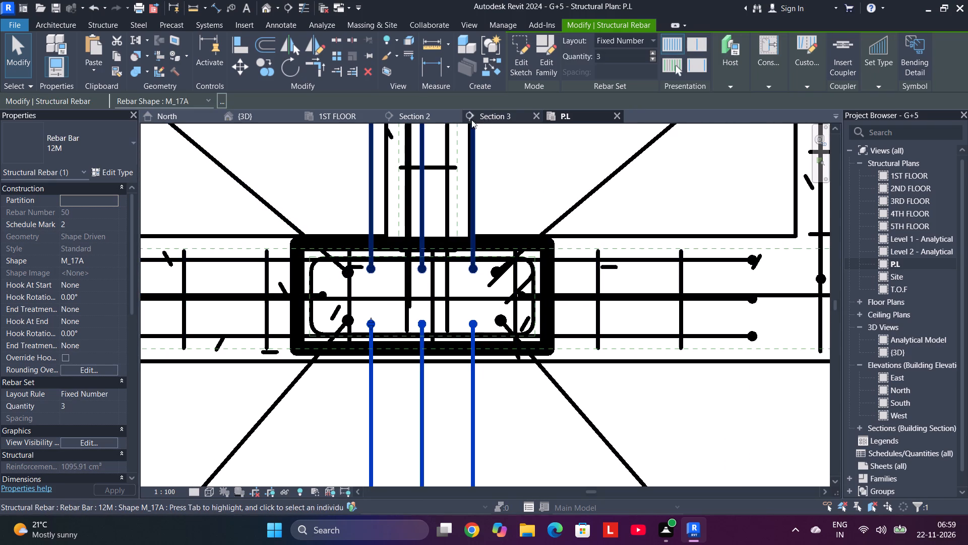
scroll(321, 177, down, 4)
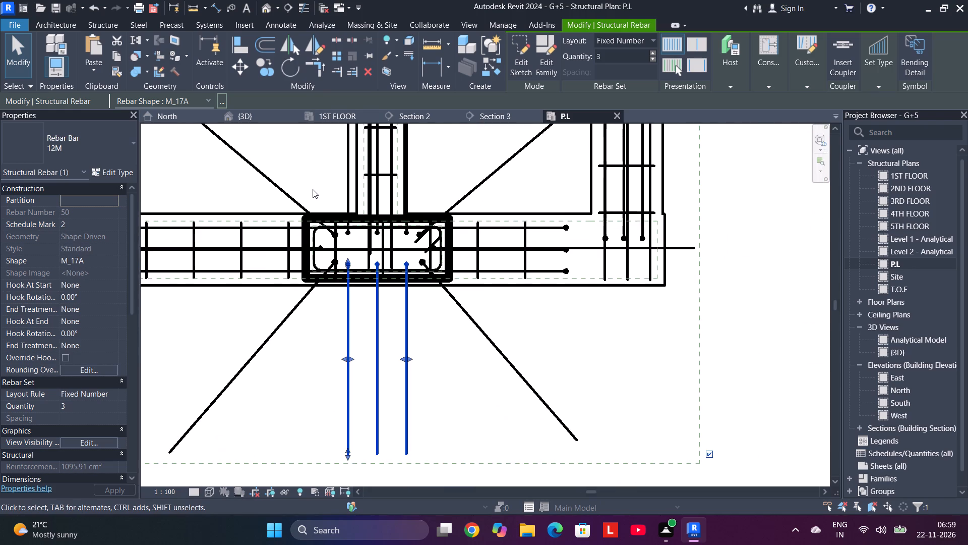
middle_drag(301, 184, 440, 245)
scroll(438, 244, down, 10)
middle_drag(271, 239, 336, 230)
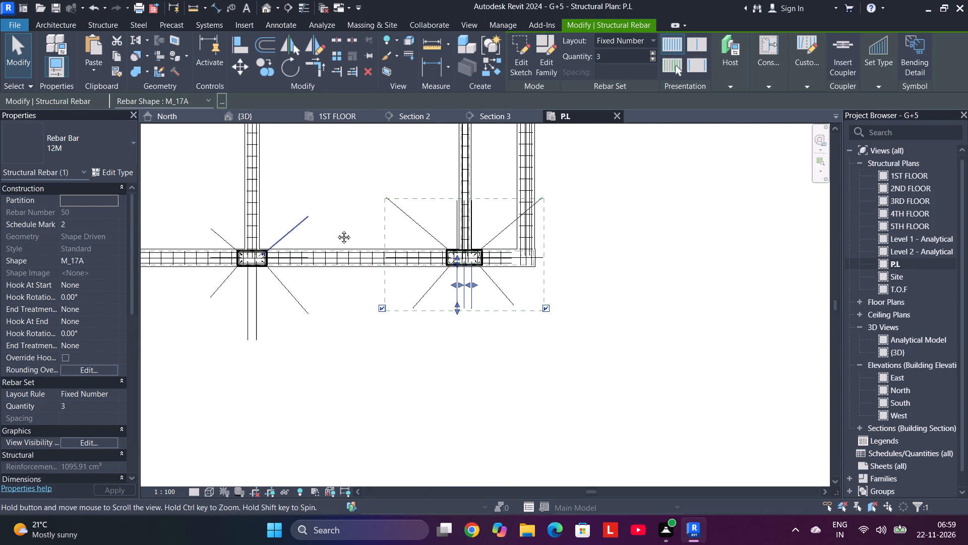
middle_drag(336, 230, 383, 229)
click(388, 228)
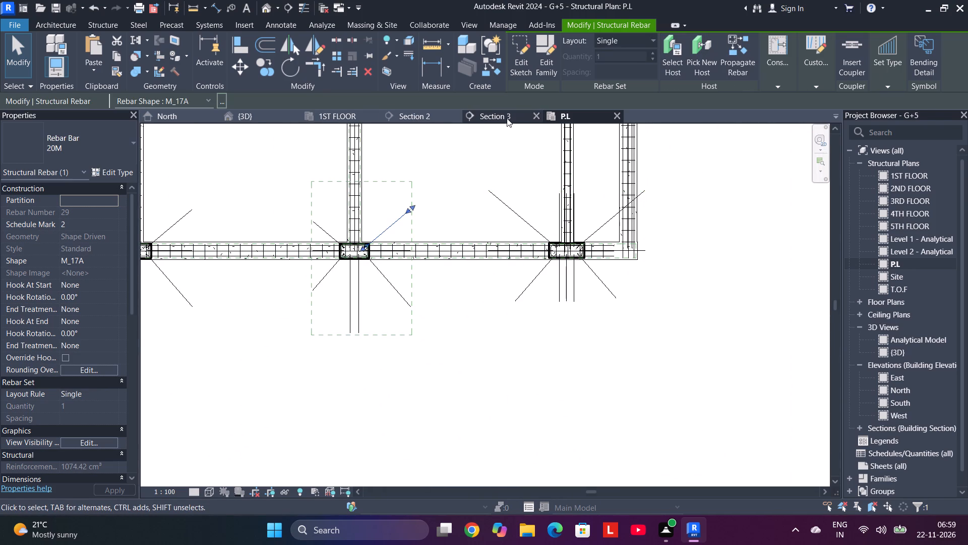
In the 1ST FLOOR plan, copy all 20M and 12M vertical bars from the bottom row's second-to-last column into its last column's upper-left tie corner.
click(357, 120)
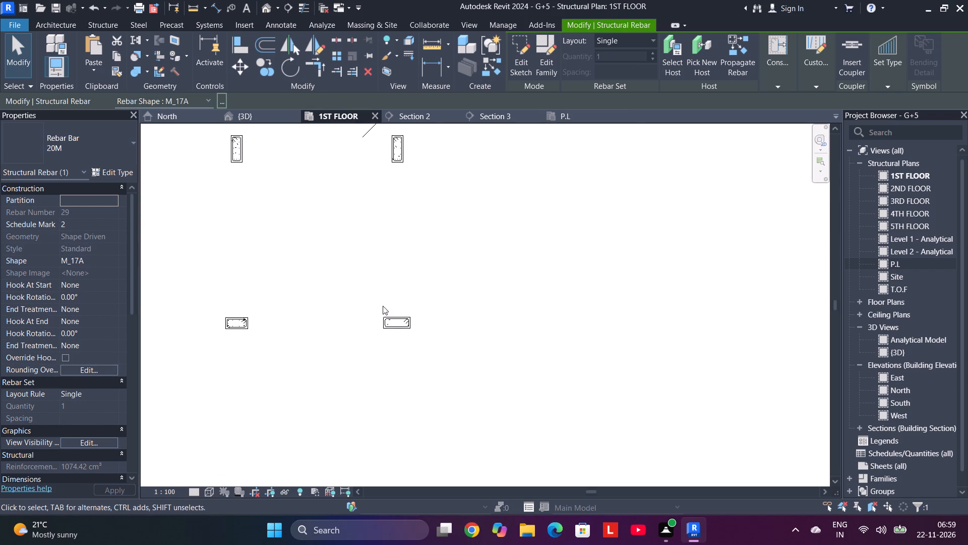
scroll(218, 308, up, 4)
scroll(255, 336, up, 11)
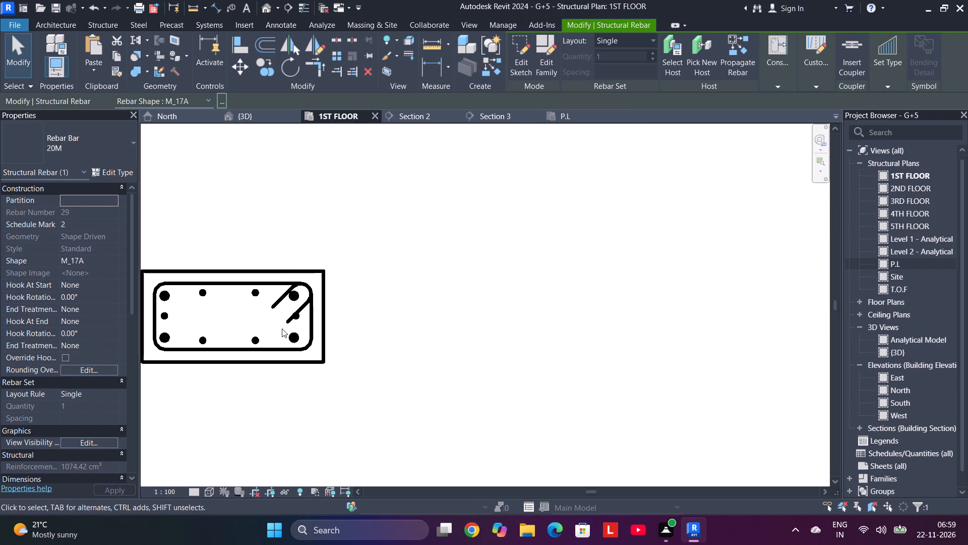
click(292, 333)
scroll(390, 333, down, 10)
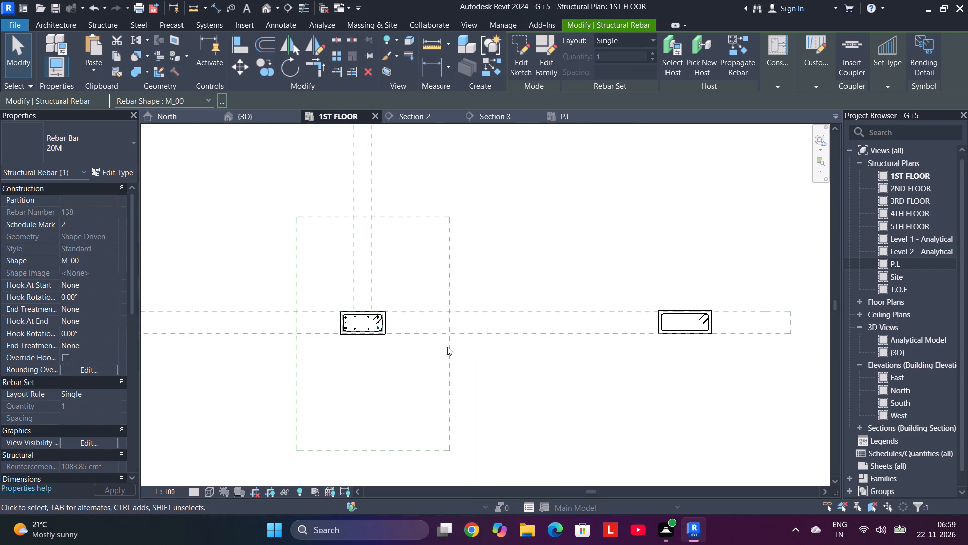
middle_drag(451, 373, 136, 366)
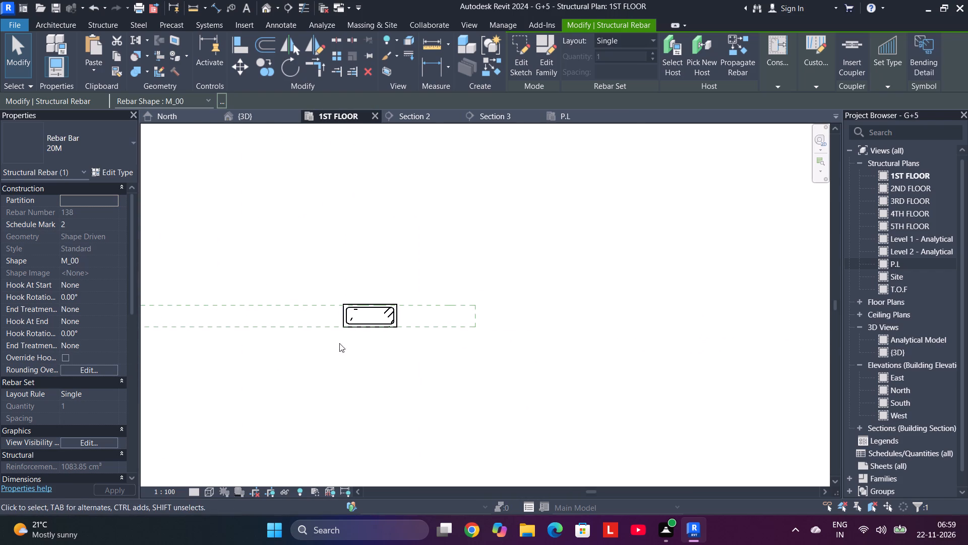
middle_drag(211, 285, 542, 287)
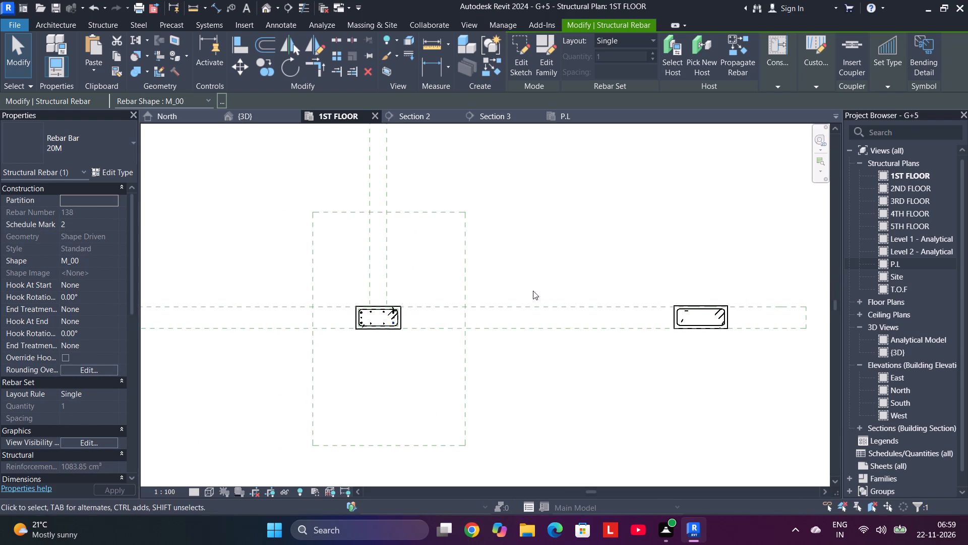
scroll(384, 313, up, 9)
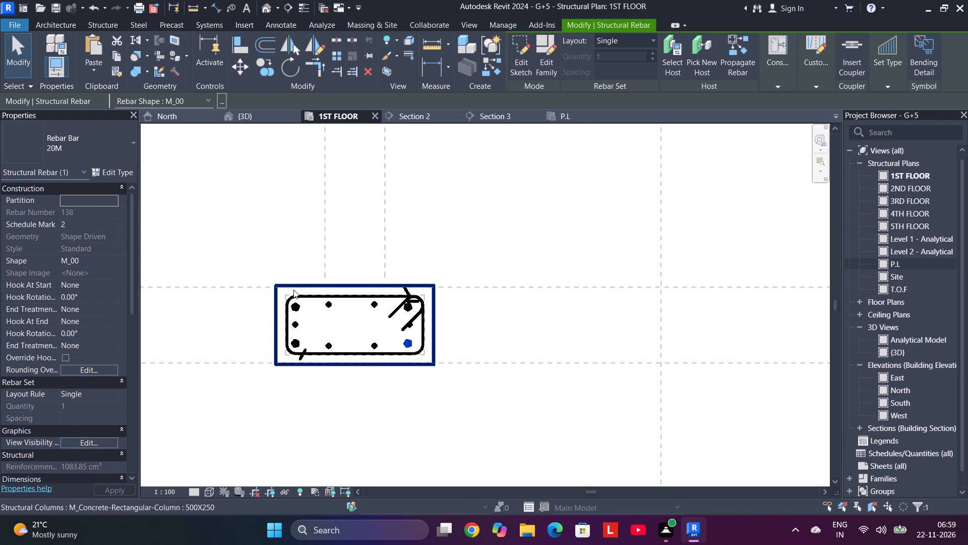
click(290, 305)
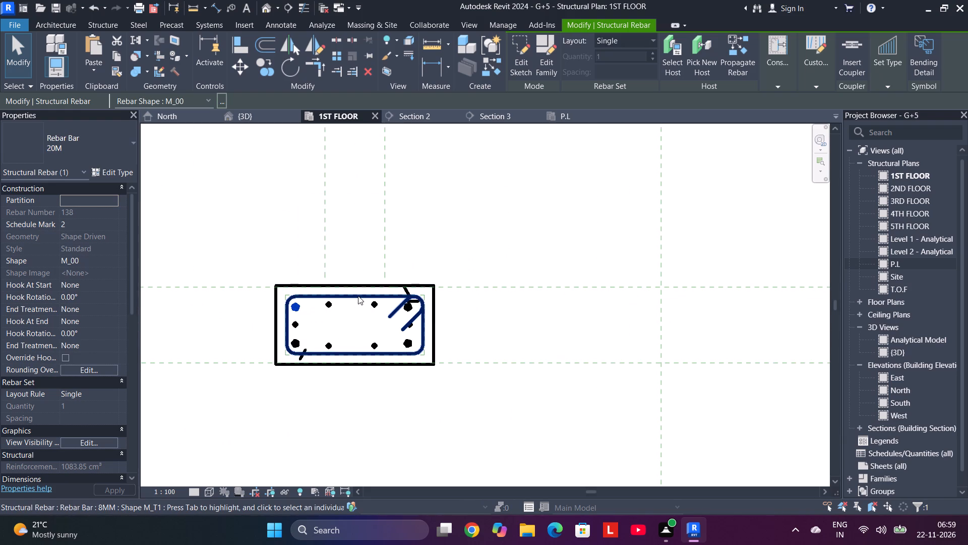
drag(288, 252, 298, 351)
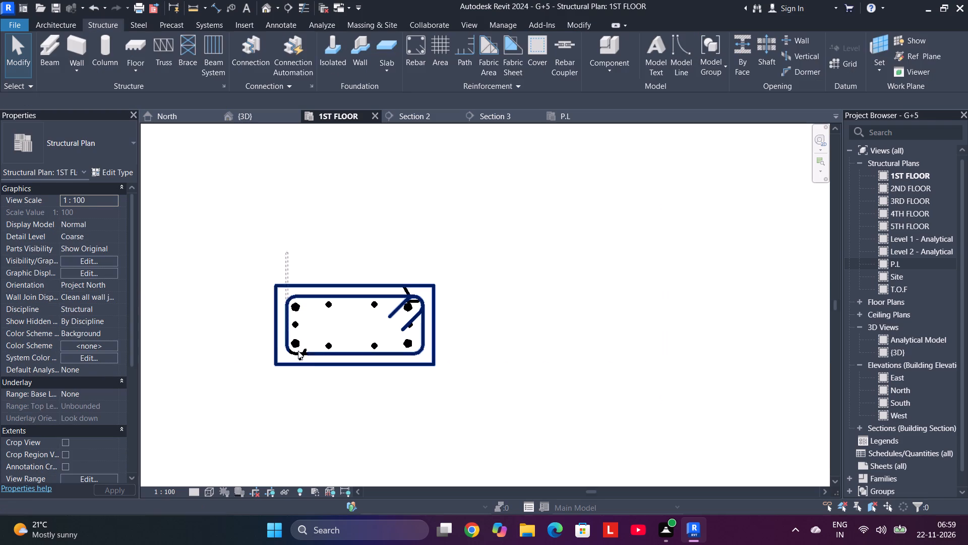
drag(298, 351, 416, 398)
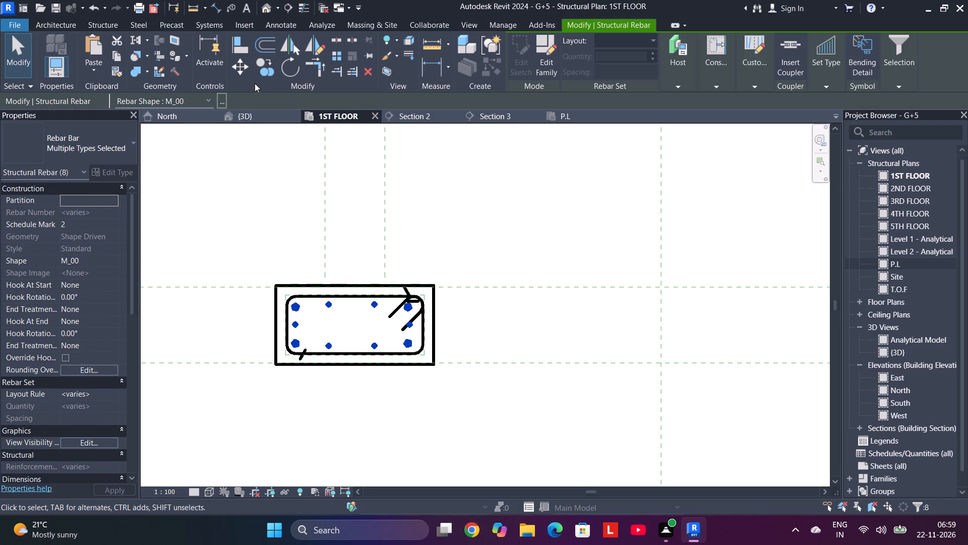
click(269, 69)
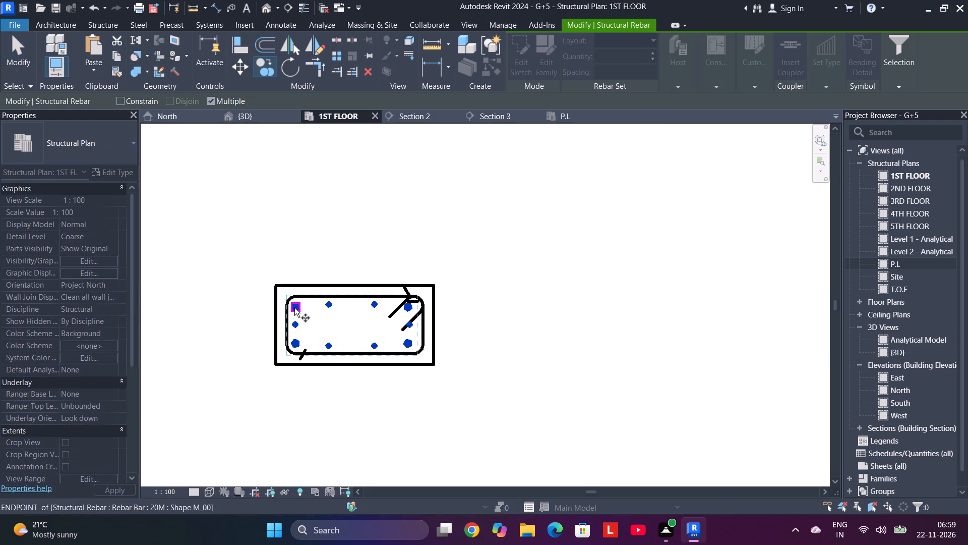
scroll(294, 307, up, 7)
click(298, 309)
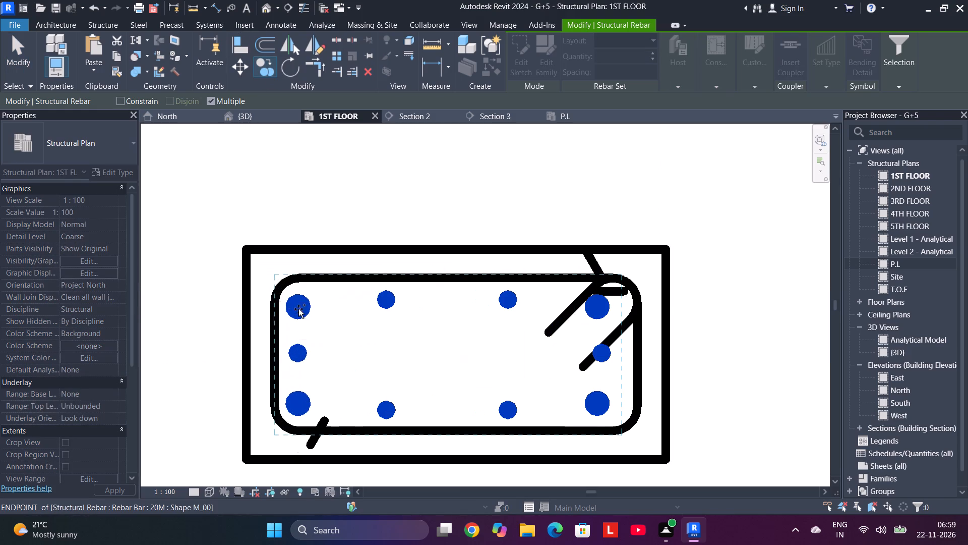
scroll(492, 315, down, 7)
middle_drag(515, 318, 209, 285)
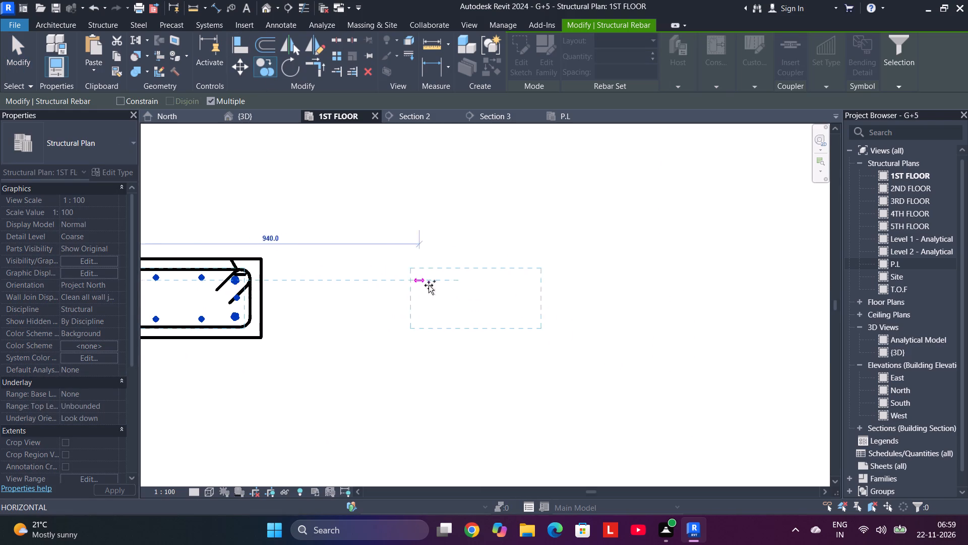
middle_drag(509, 278, 16, 238)
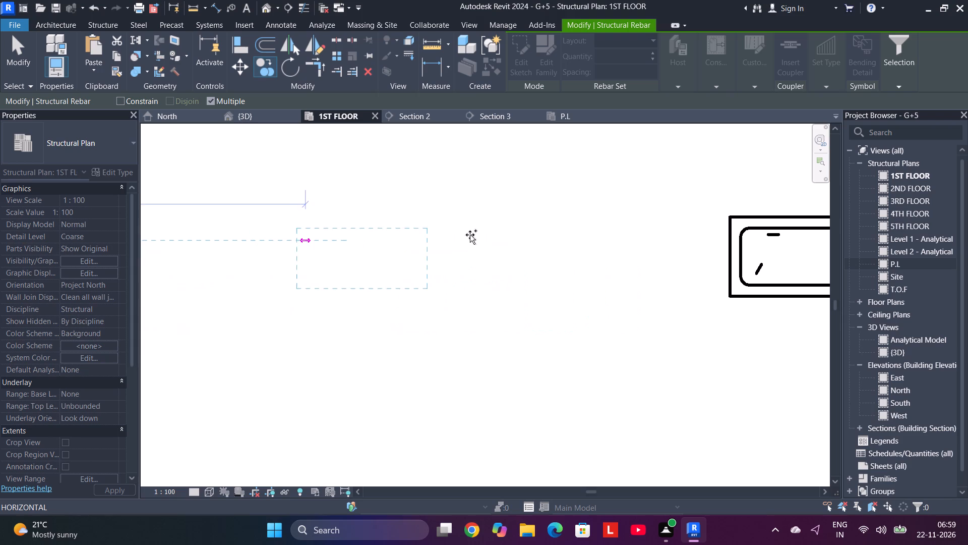
middle_drag(632, 230, 179, 236)
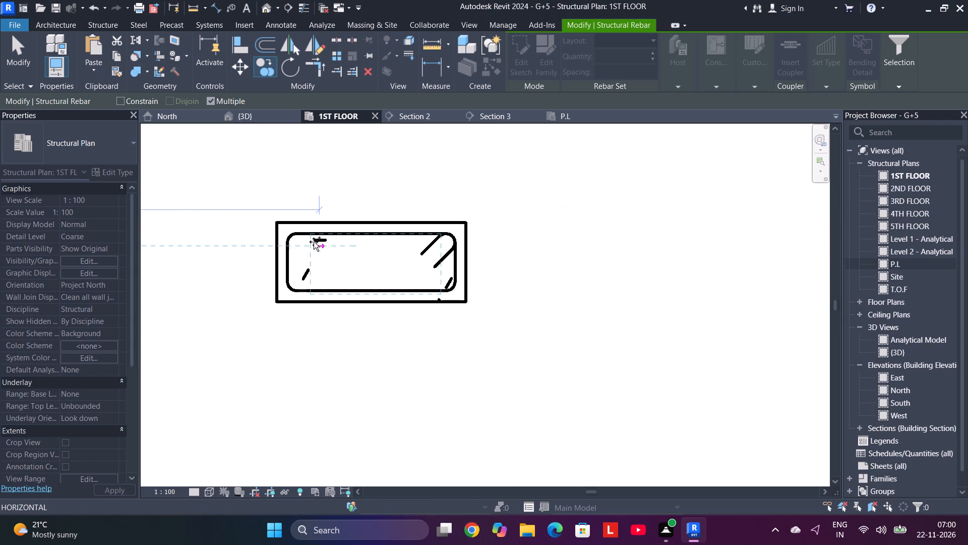
click(301, 240)
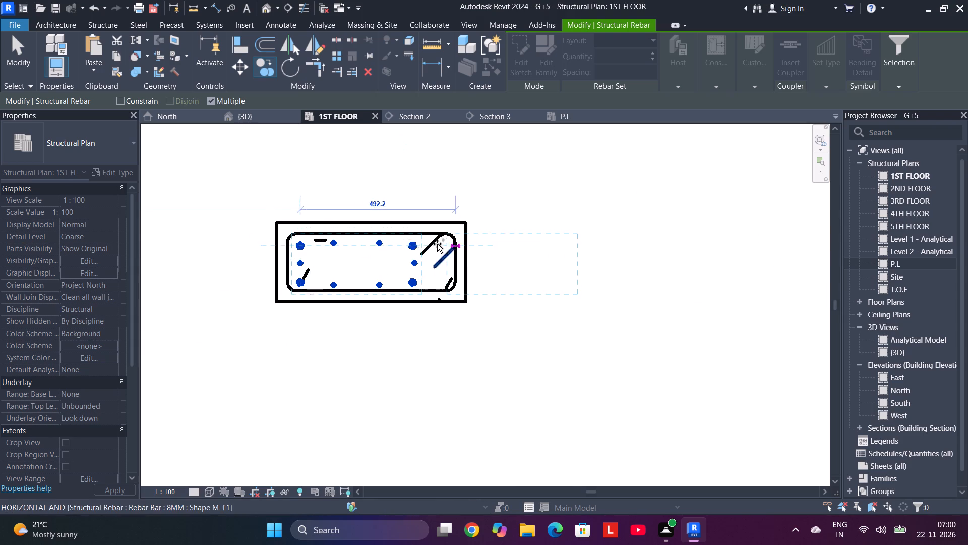
key(Escape)
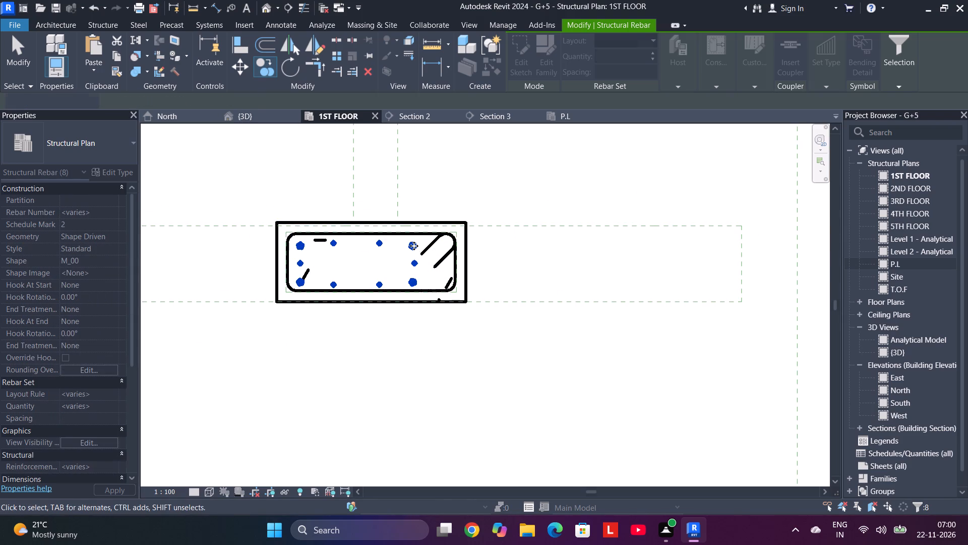
Nudge the copied upper-right 20M bar to the right until it sits inside the last column's upper-right tie corner.
click(414, 246)
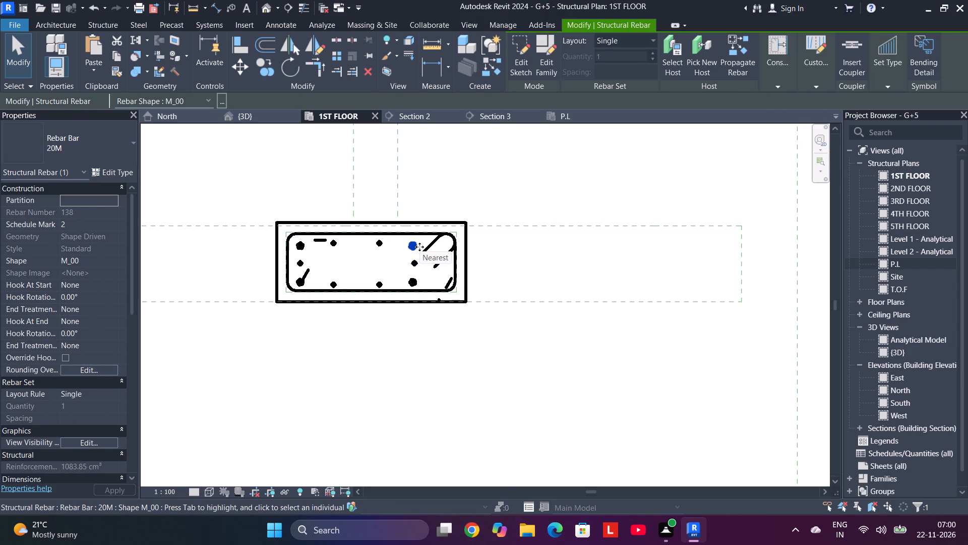
key(Right)
key(Right)
key(Right)
key(Right)
key(Right)
key(Right)
key(Right)
key(Right)
key(Right)
key(Right)
key(Right)
key(Right)
key(Right)
key(Right)
key(Right)
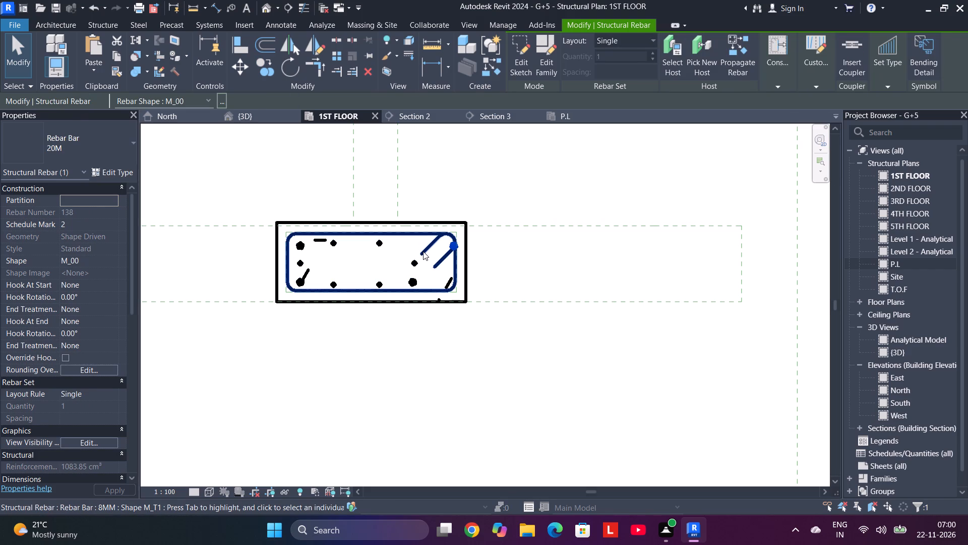
key(Left)
key(Left)
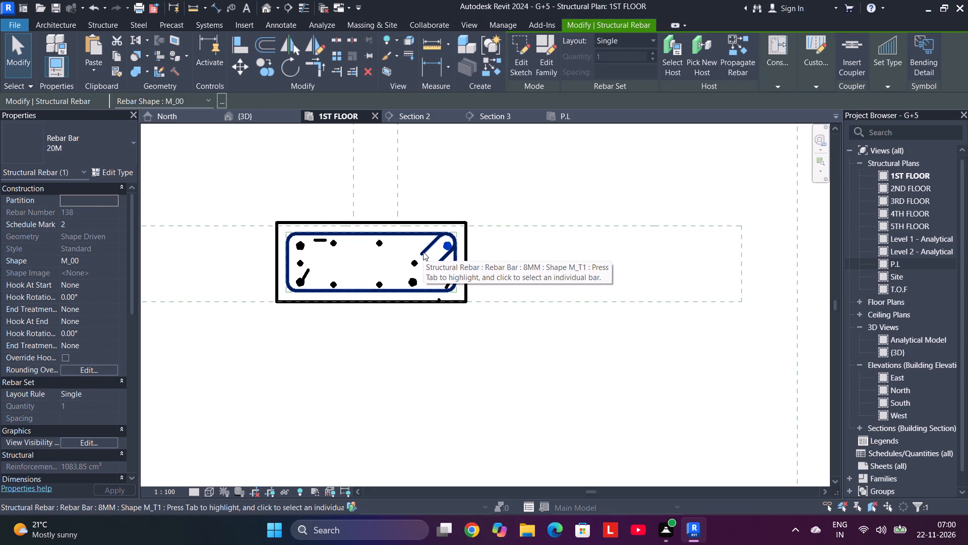
key(Left)
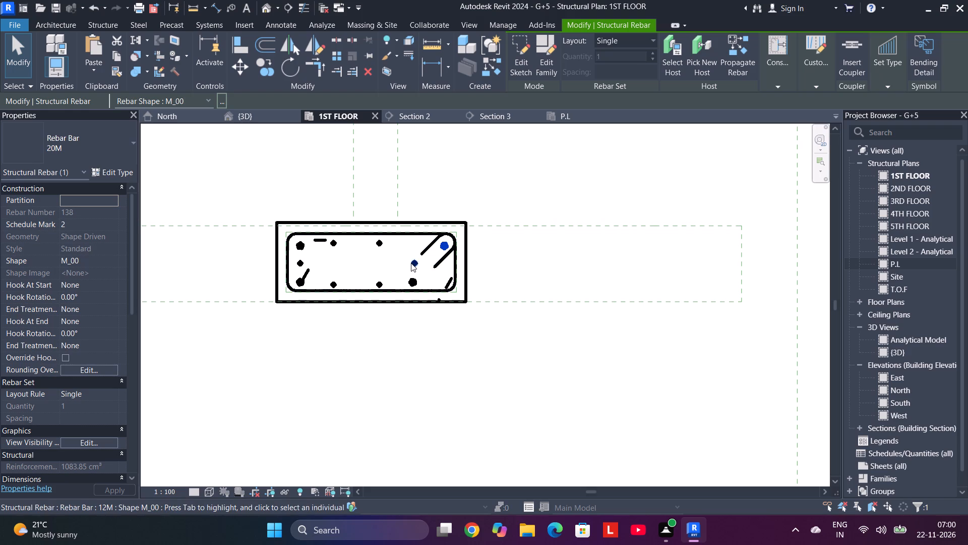
Nudge the last column's right-hand middle 12M bar to the right, in line with the upper-right 20M bar.
click(413, 262)
key(Right)
key(Right)
key(Right)
key(Right)
key(Right)
key(Right)
key(Right)
key(Right)
key(Right)
key(Right)
key(Right)
key(Right)
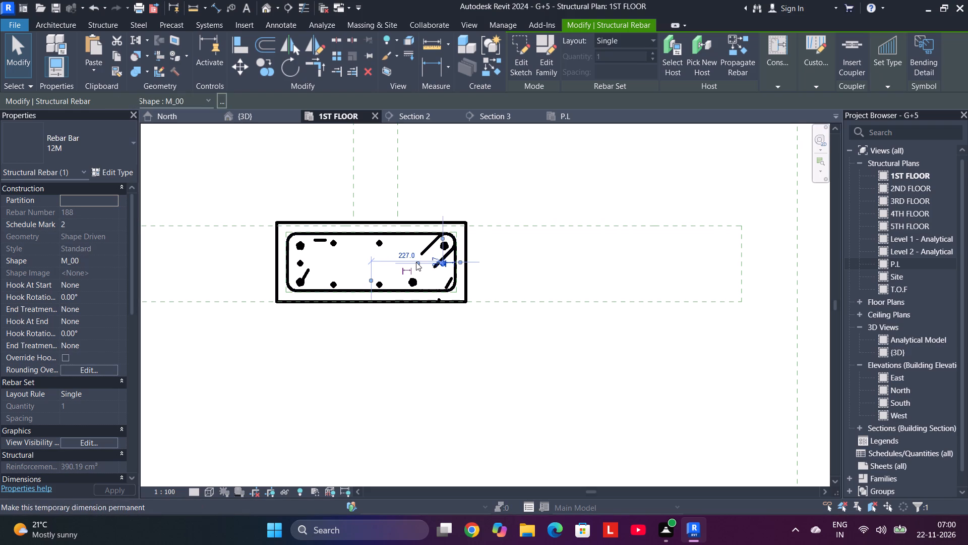
key(Right)
Nudge the lower-right 20M bar to the right into the last column's lower-right tie corner.
click(411, 281)
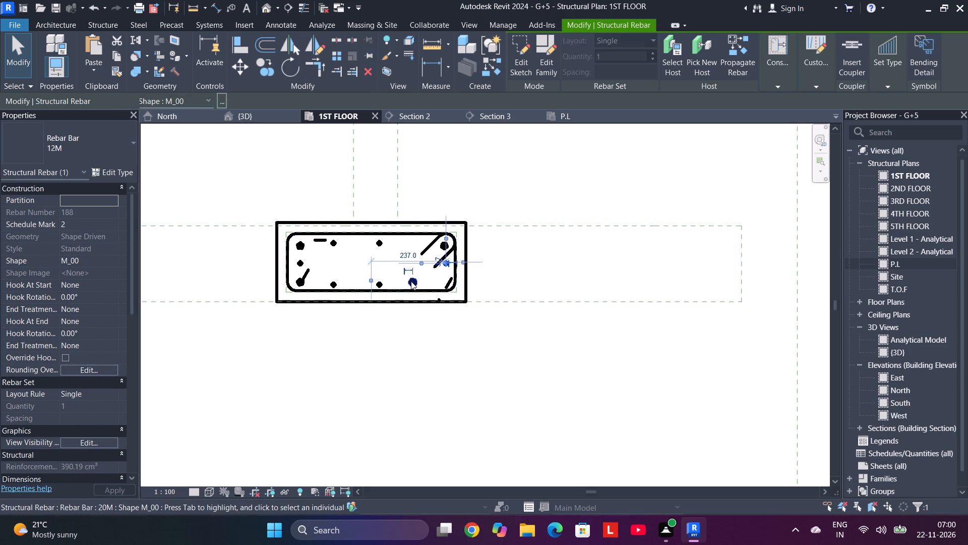
key(Right)
key(Right)
key(Right)
key(Right)
key(Right)
key(Right)
key(Right)
key(Right)
key(Right)
key(Right)
key(Right)
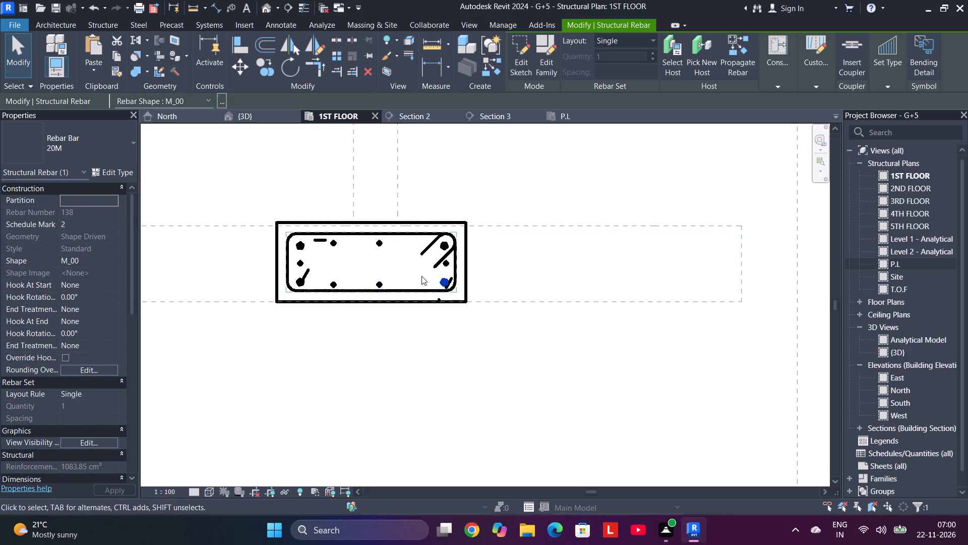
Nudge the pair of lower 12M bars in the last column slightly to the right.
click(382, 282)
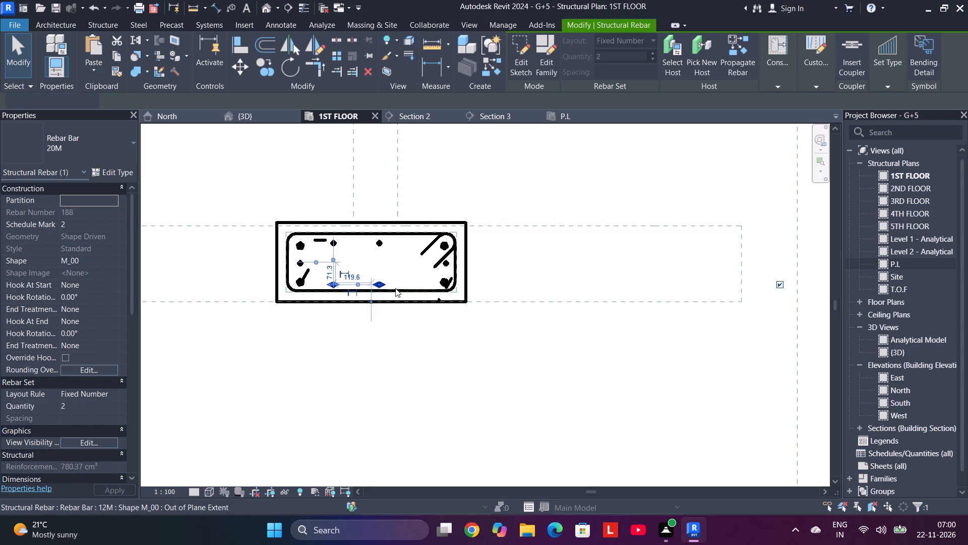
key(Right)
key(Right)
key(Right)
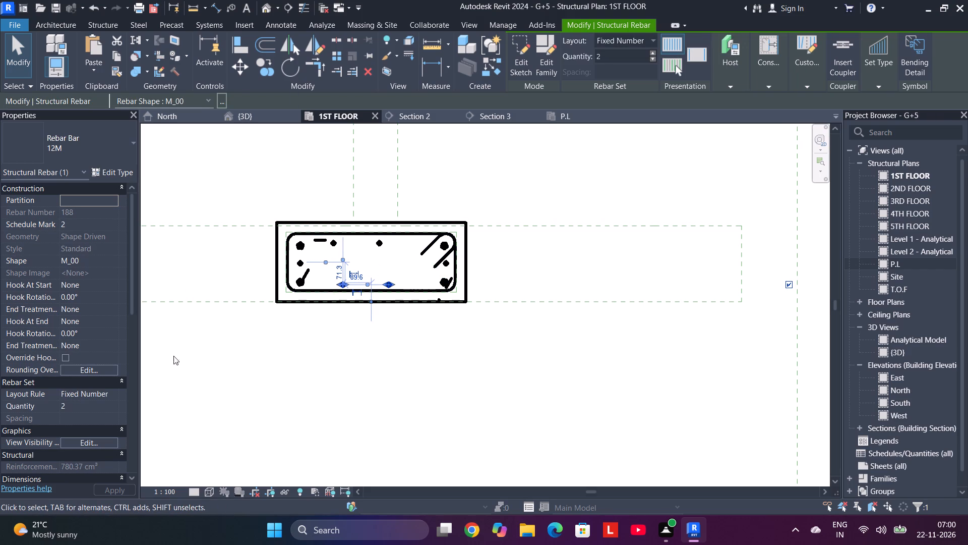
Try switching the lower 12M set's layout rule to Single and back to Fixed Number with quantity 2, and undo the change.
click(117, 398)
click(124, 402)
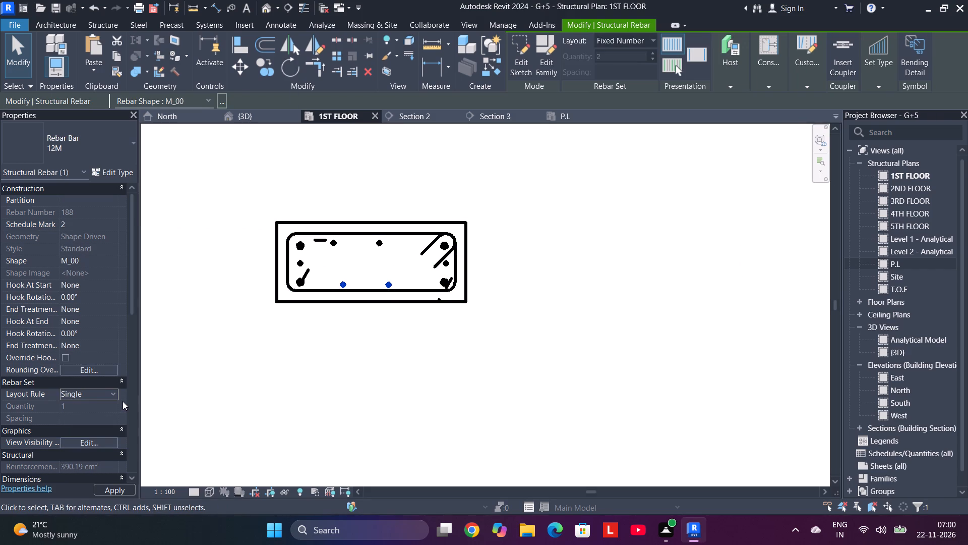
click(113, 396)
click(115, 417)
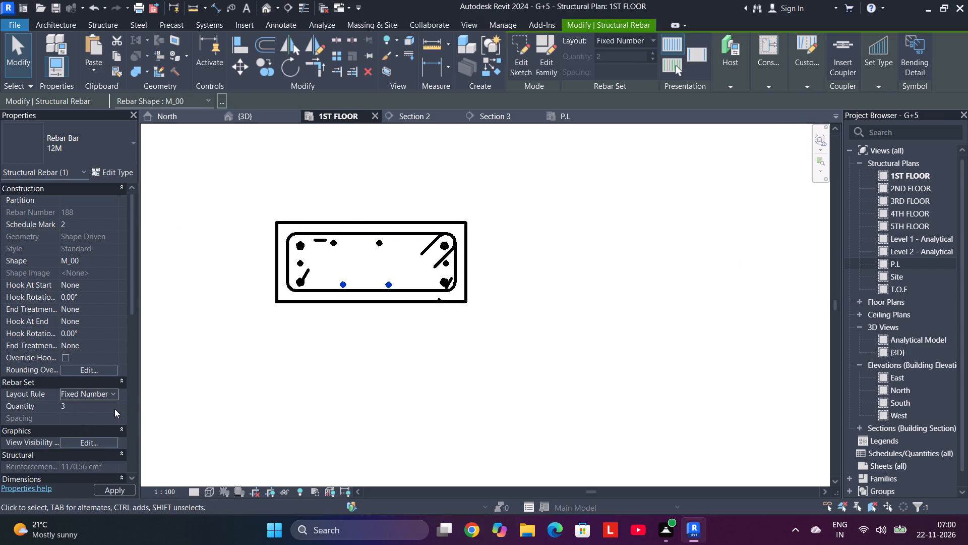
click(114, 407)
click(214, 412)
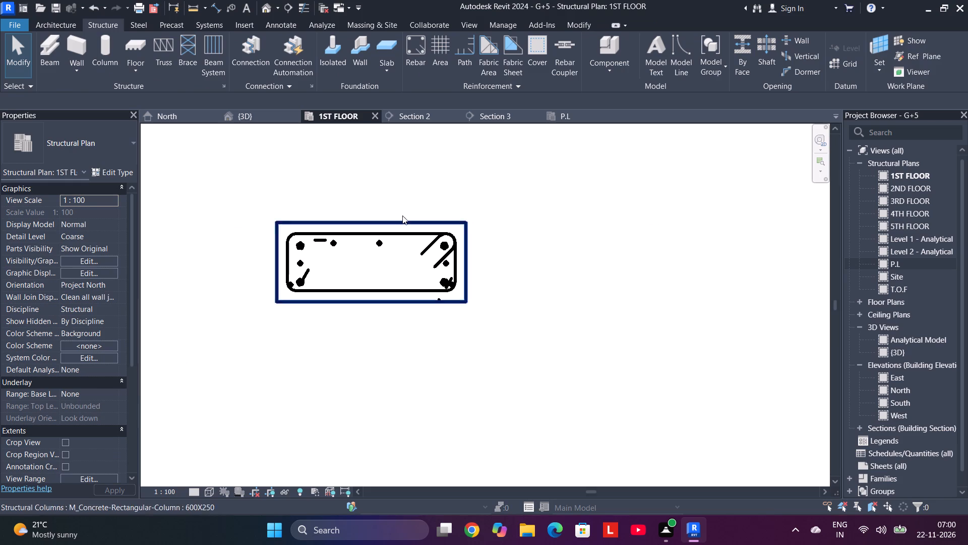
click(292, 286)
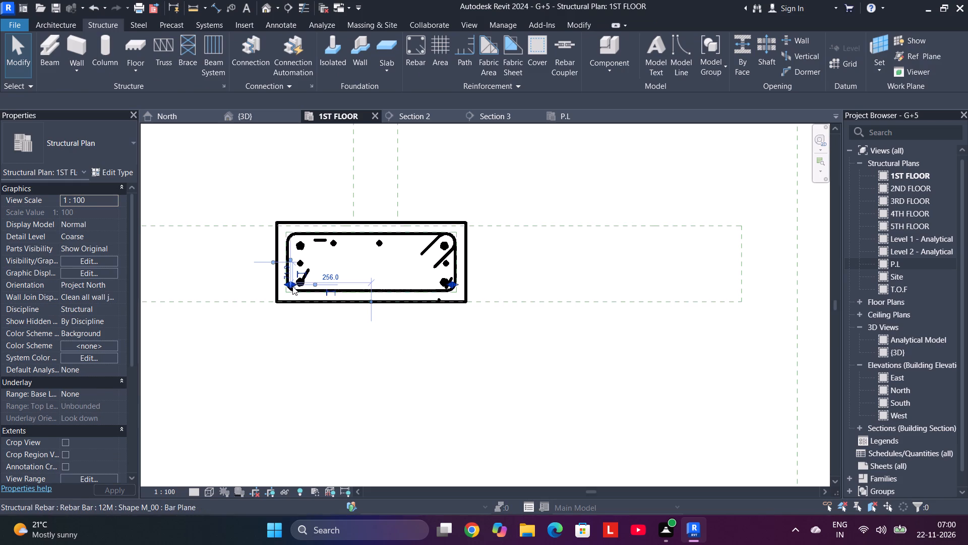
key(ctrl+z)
Set the quantity of the last column's lower 12M bar set to 3.
click(340, 284)
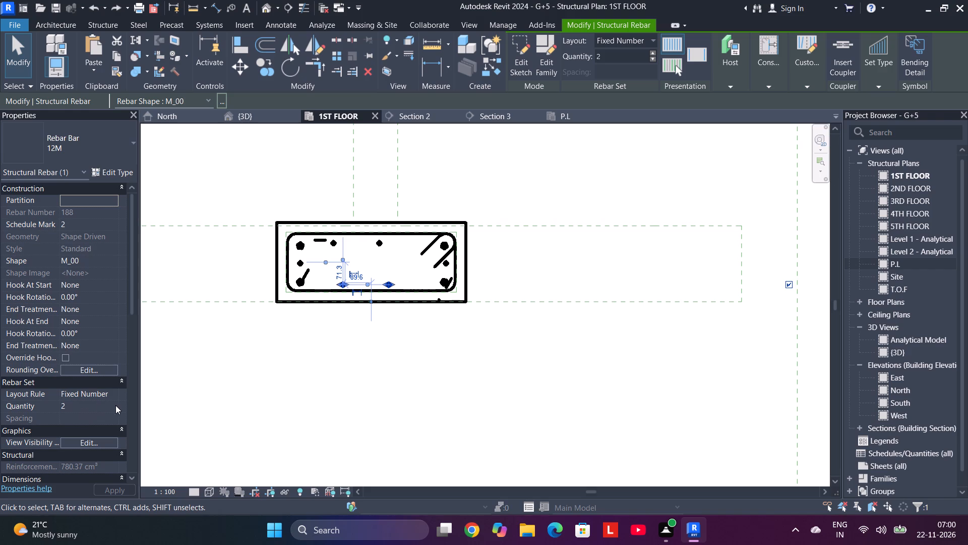
click(115, 405)
click(116, 401)
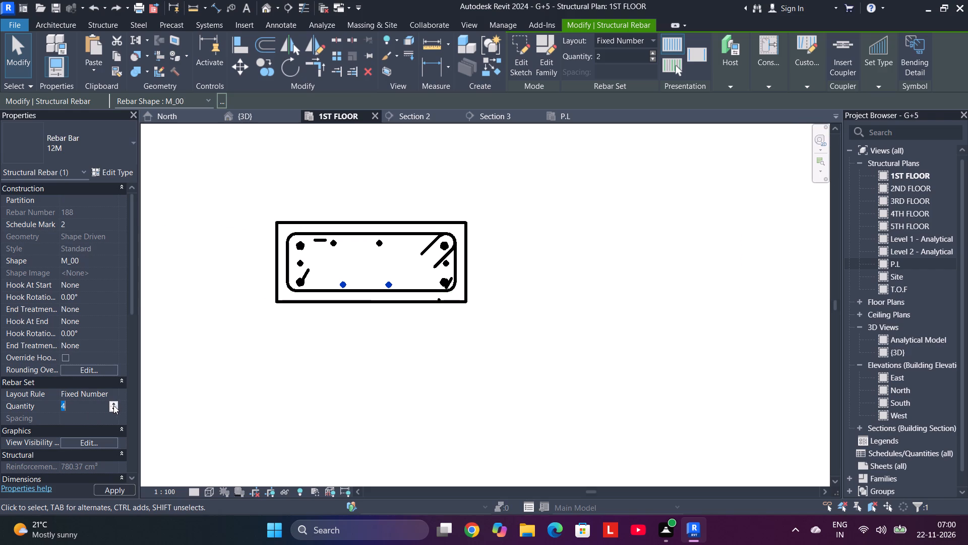
click(113, 405)
click(107, 406)
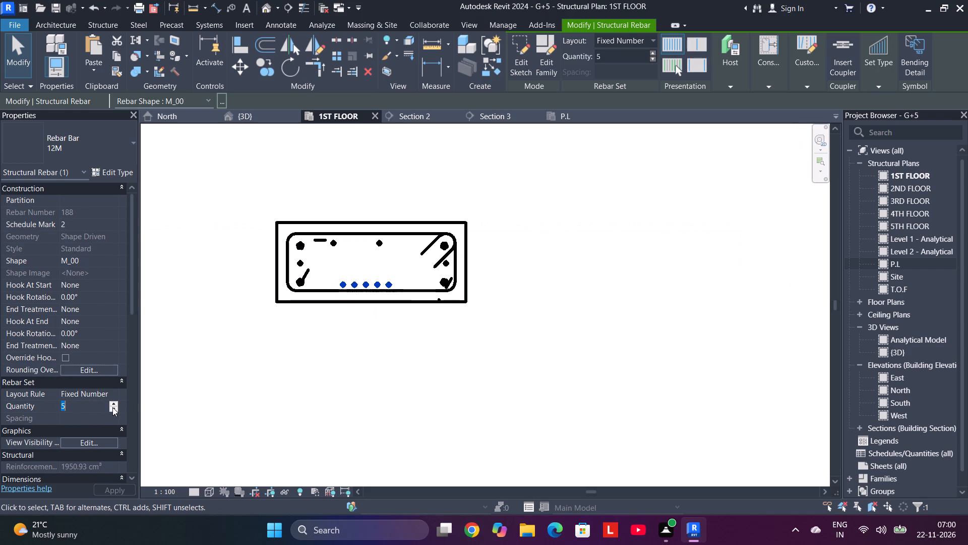
double_click(112, 407)
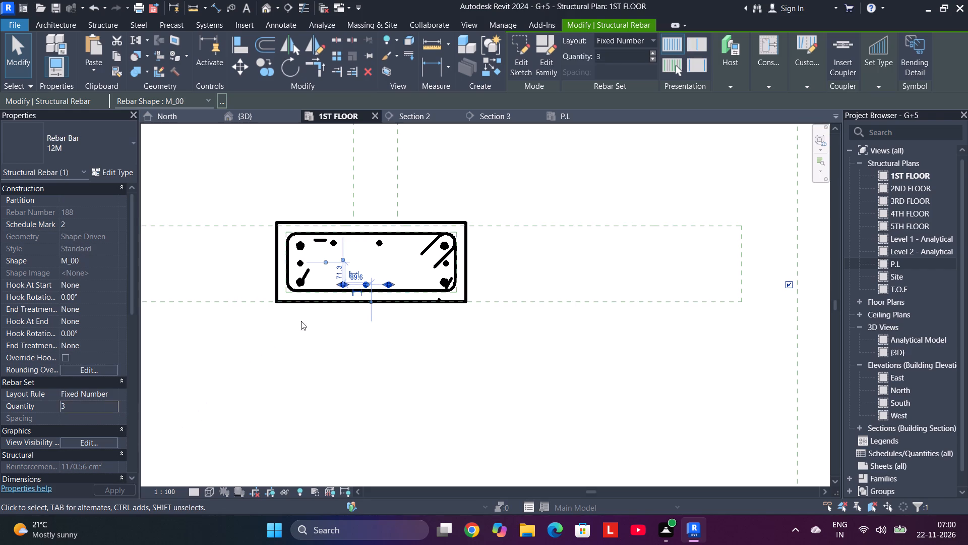
Stretch both ends of the lower 12M bar set outward so its three bars spread between the lower corner bars.
drag(339, 284, 328, 286)
drag(386, 283, 418, 291)
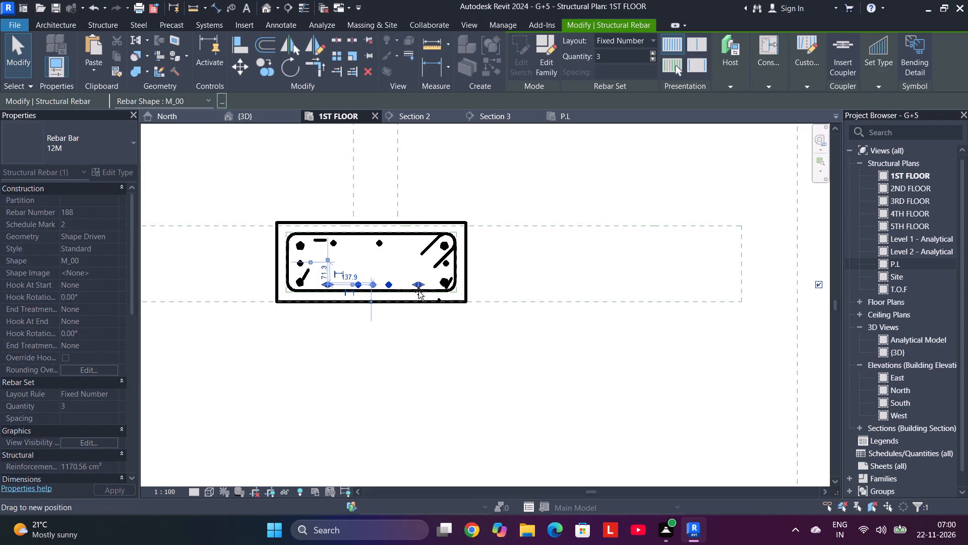
drag(418, 291, 417, 291)
Set the quantity of the last column's upper 12M bar set to 3.
click(378, 240)
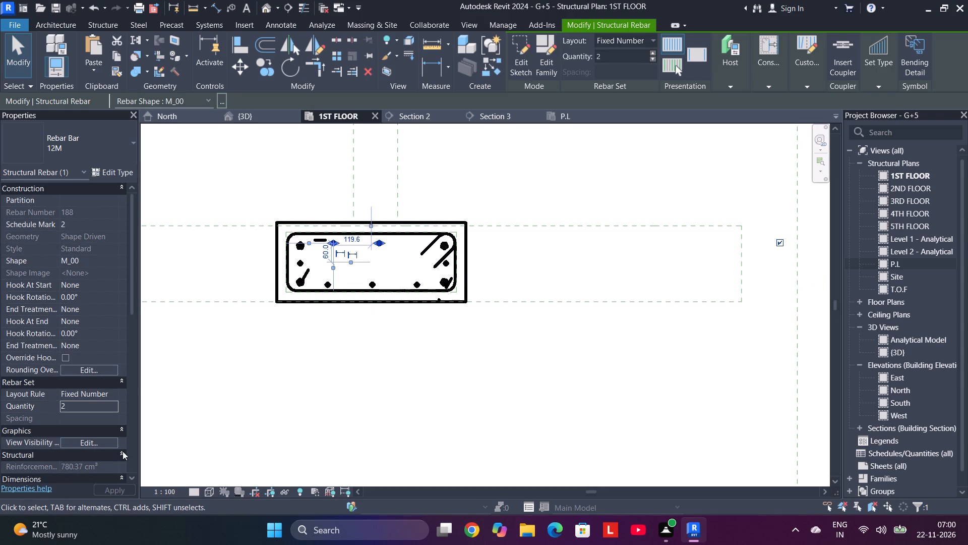
click(115, 402)
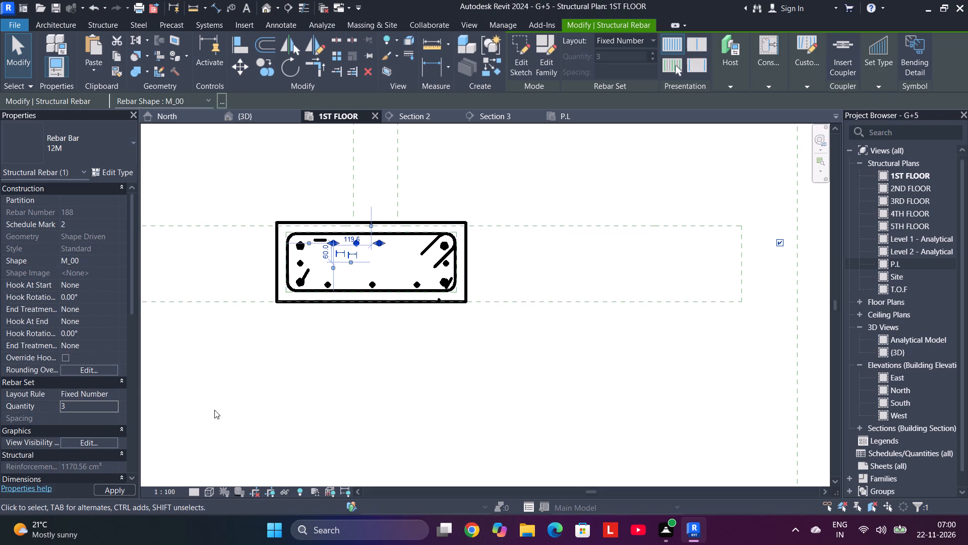
click(213, 409)
Stretch both ends of the upper 12M bar set outward until its bars line up with the lower set's three bars.
click(378, 246)
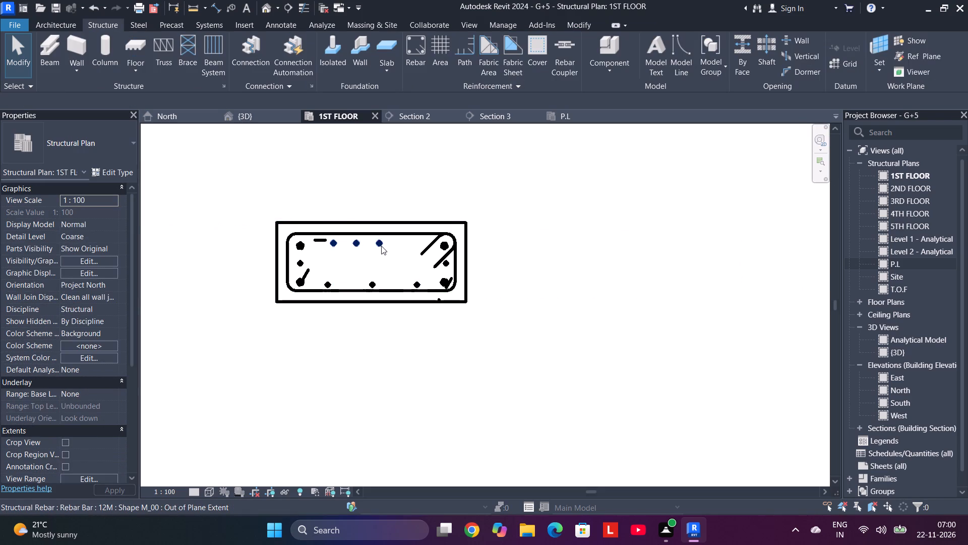
drag(381, 245, 414, 245)
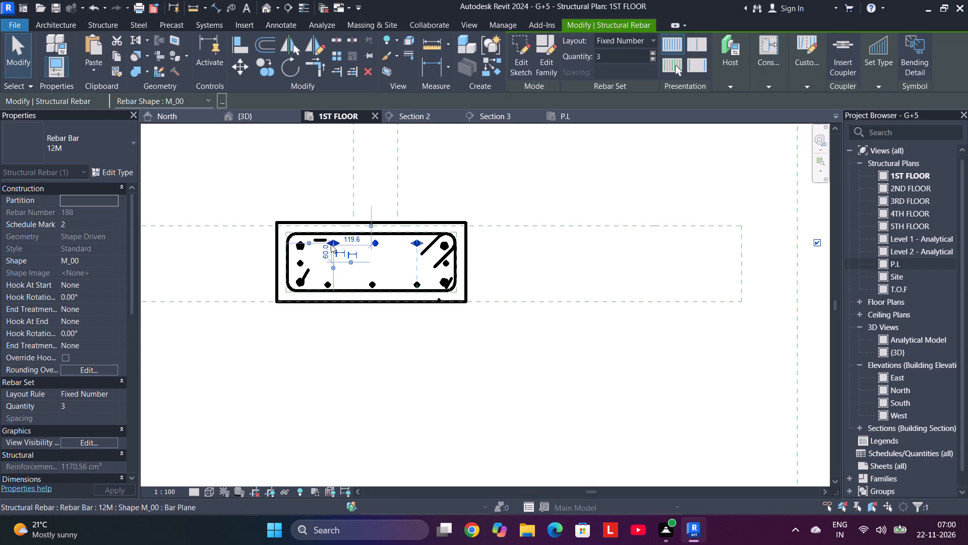
click(330, 240)
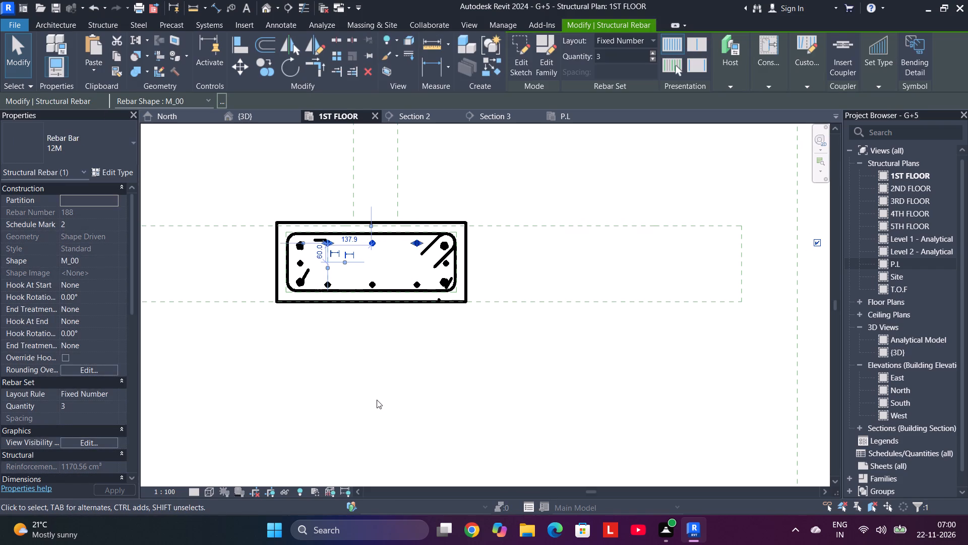
click(376, 399)
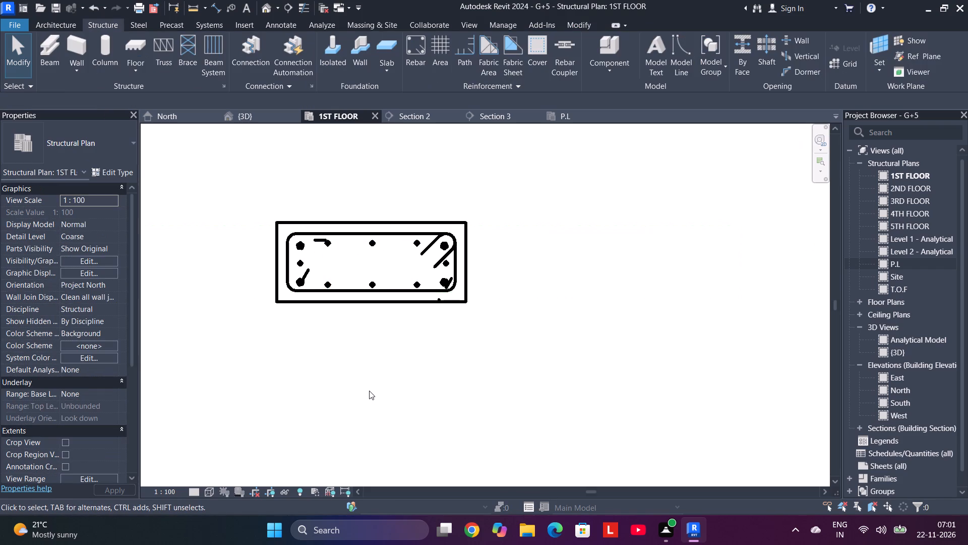
key(Escape)
Delete the three splayed bars extending from the lower end of the bottom-left column standing apart from the grid.
scroll(369, 391, down, 7)
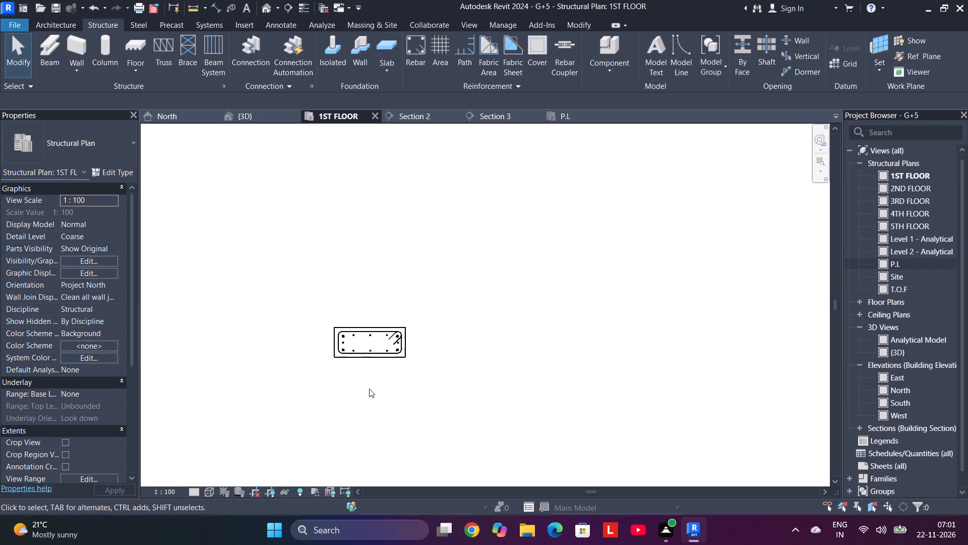
scroll(369, 388, down, 5)
scroll(354, 262, down, 5)
middle_drag(355, 262, 342, 368)
scroll(342, 369, up, 1)
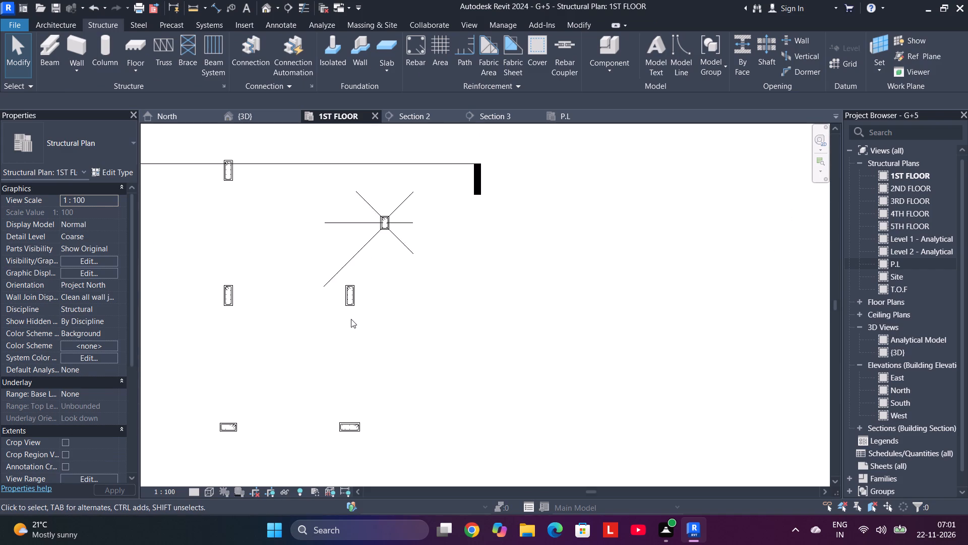
scroll(351, 317, up, 10)
scroll(351, 315, down, 13)
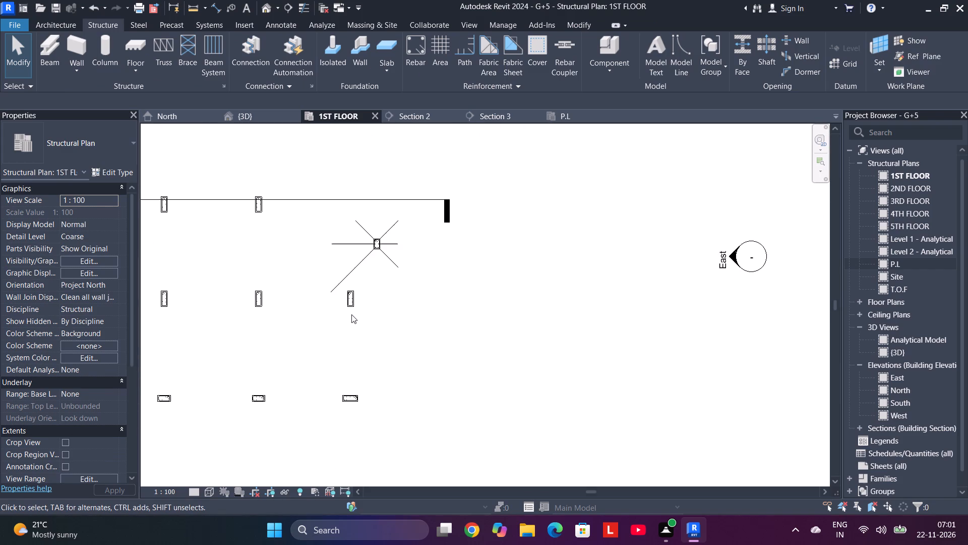
scroll(351, 314, down, 6)
middle_drag(341, 330, 345, 330)
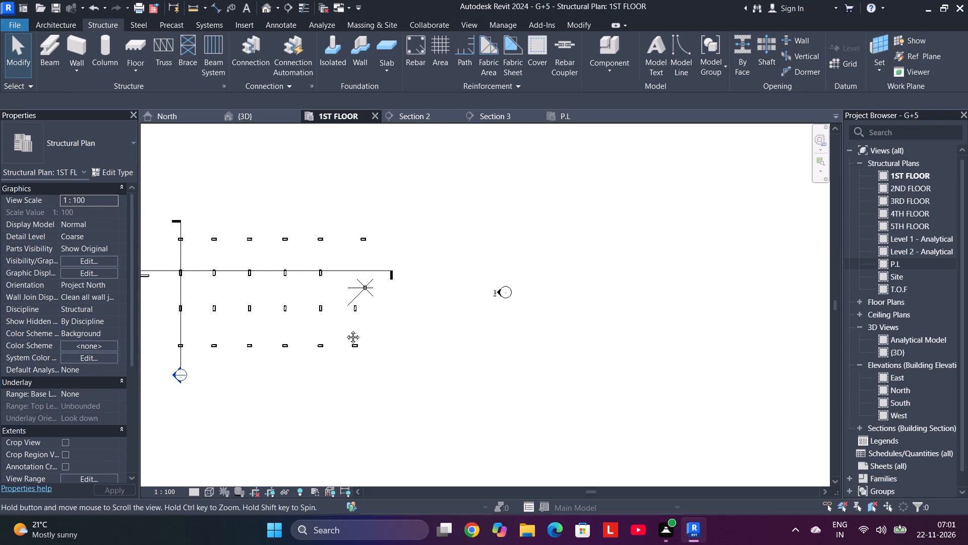
middle_drag(345, 330, 472, 335)
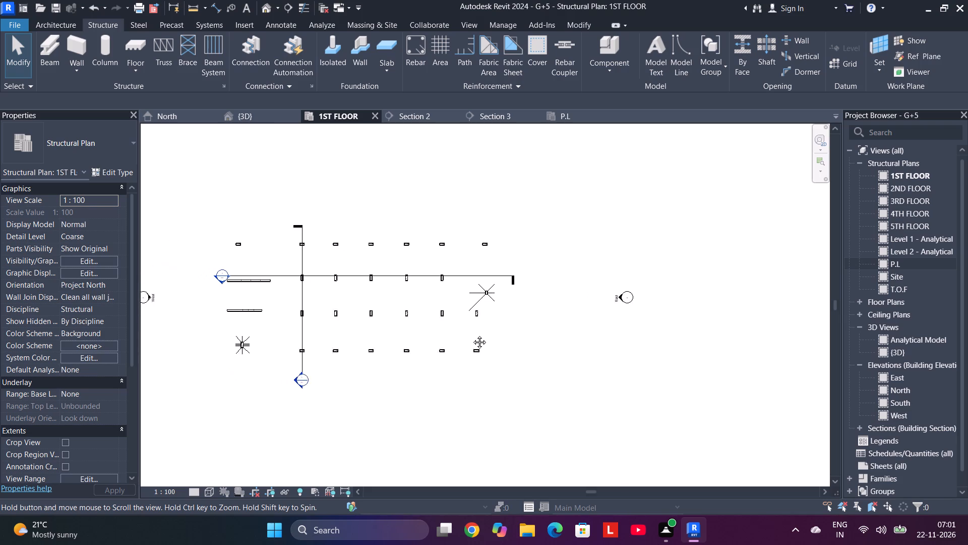
middle_drag(472, 335, 489, 336)
scroll(260, 346, up, 10)
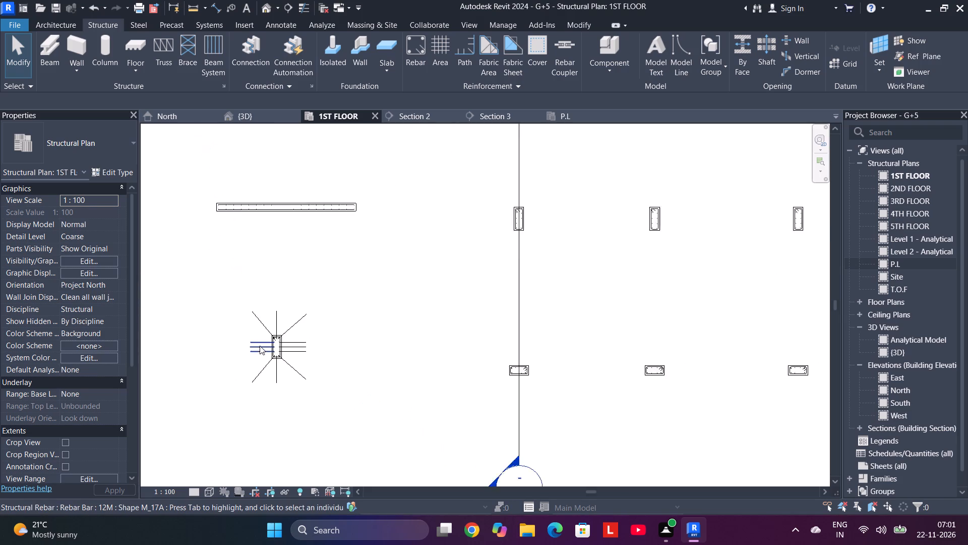
scroll(260, 346, up, 2)
scroll(339, 373, down, 11)
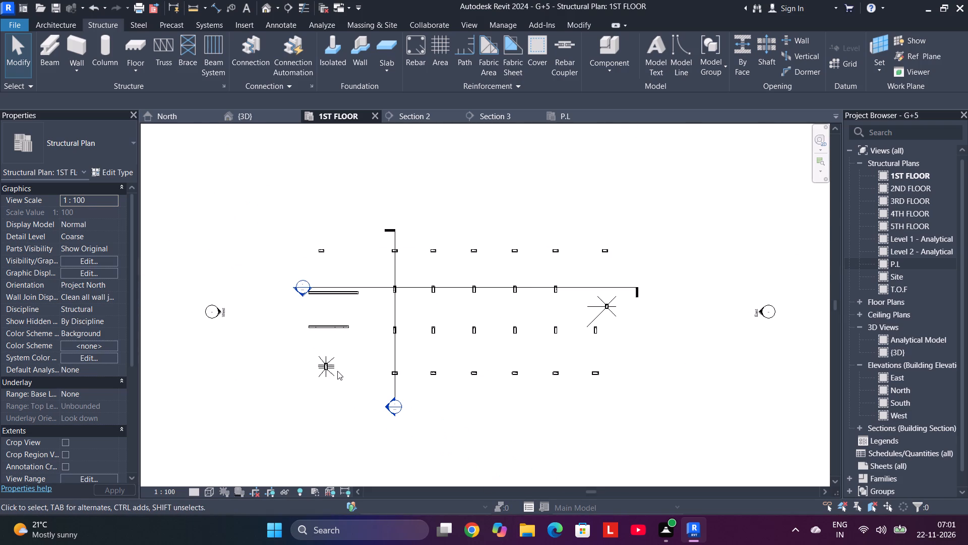
scroll(337, 371, up, 13)
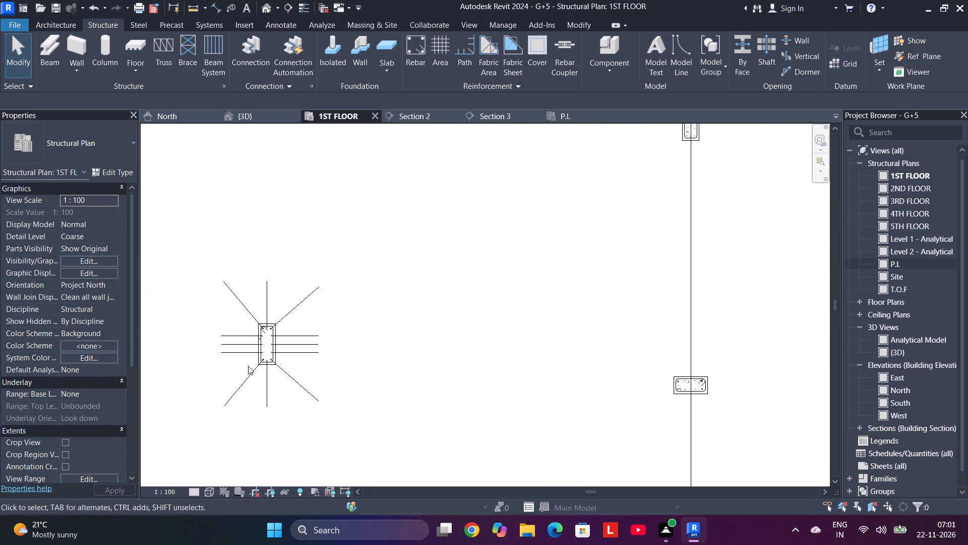
scroll(280, 360, up, 4)
drag(316, 385, 206, 414)
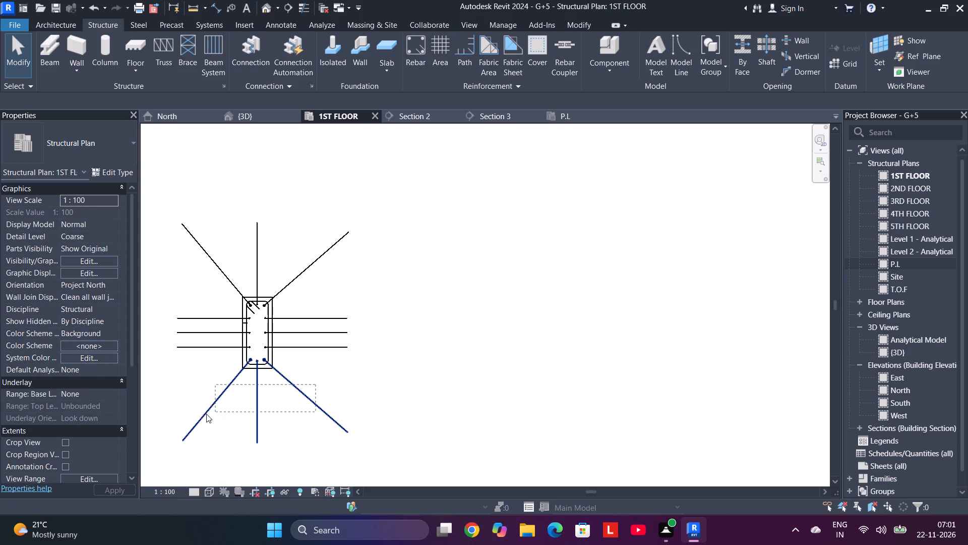
drag(206, 414, 201, 413)
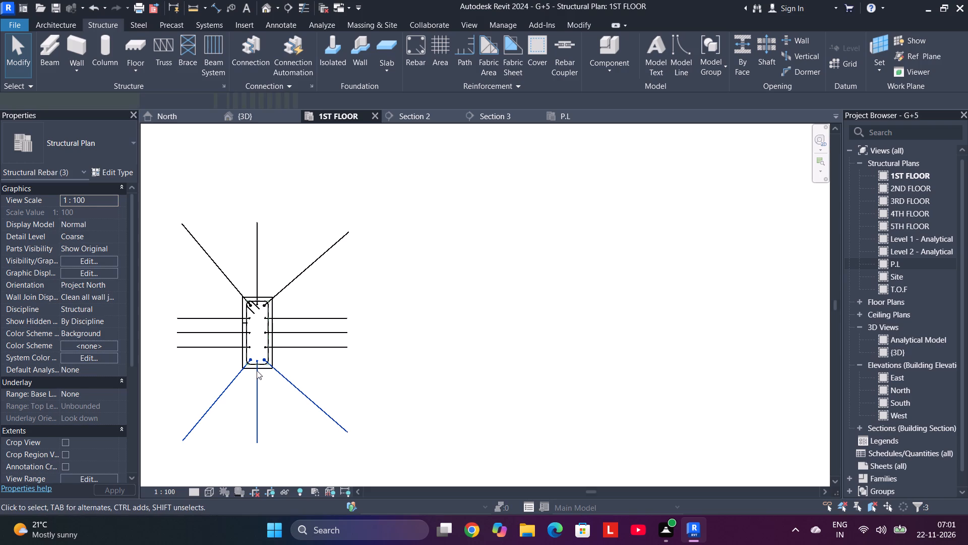
key(Delete)
Delete the remaining splayed bars on the right, upper and left sides of the bottom-left column, leaving its ties.
drag(320, 382, 281, 192)
key(Delete)
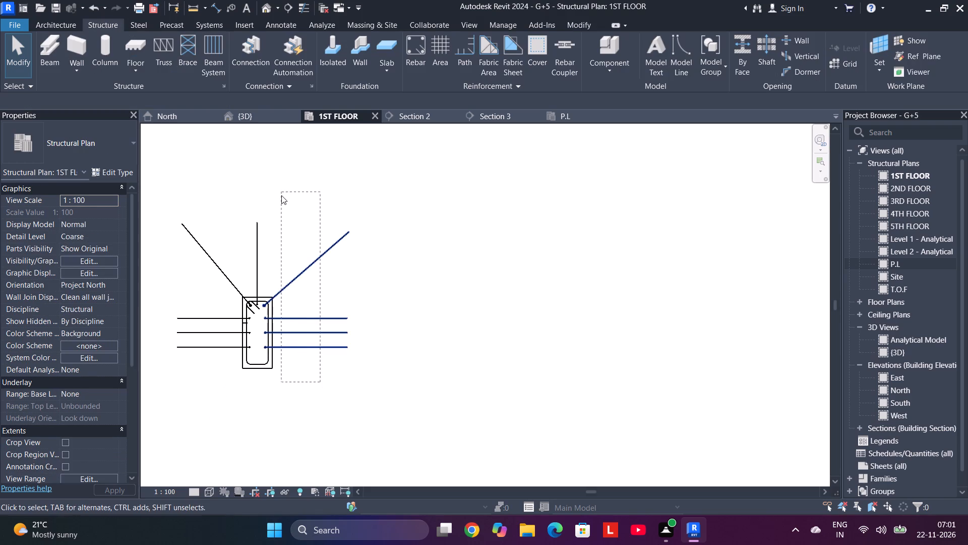
drag(278, 234, 181, 276)
key(Delete)
drag(292, 243, 216, 244)
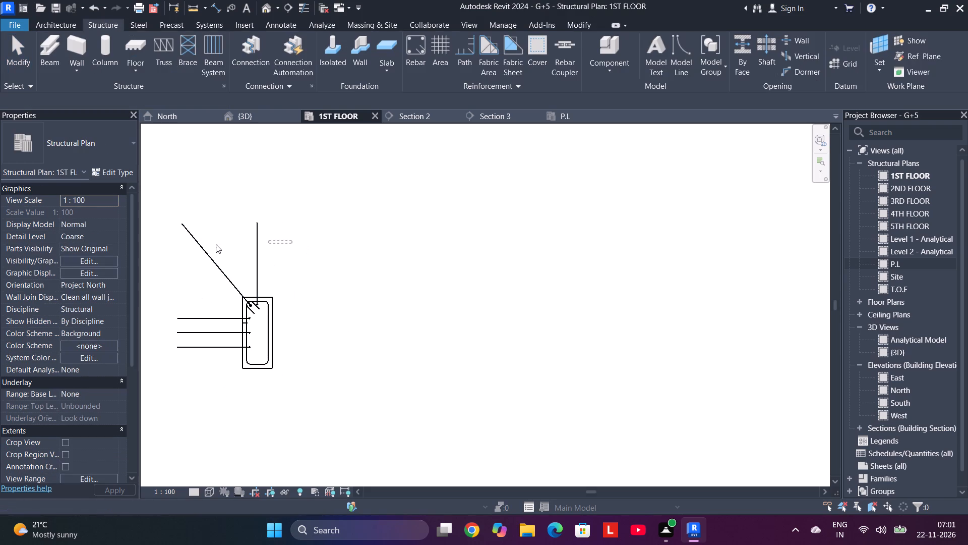
drag(216, 244, 181, 259)
key(Delete)
drag(207, 269, 198, 400)
key(Delete)
Try to copy all vertical bars of the bottom row's last column to the free space just right of the bottom-left column.
scroll(299, 324, down, 7)
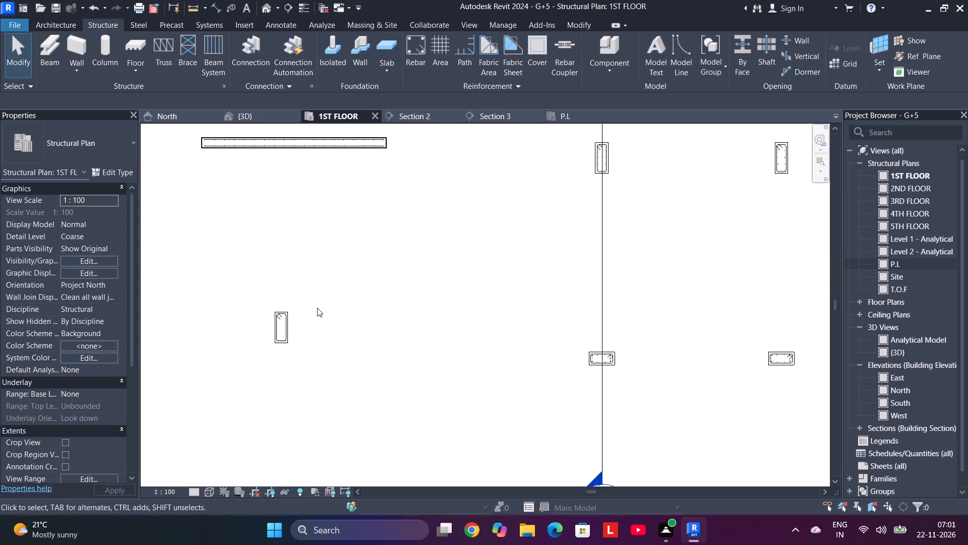
scroll(317, 308, down, 4)
middle_drag(345, 316, 0, 301)
scroll(577, 308, up, 5)
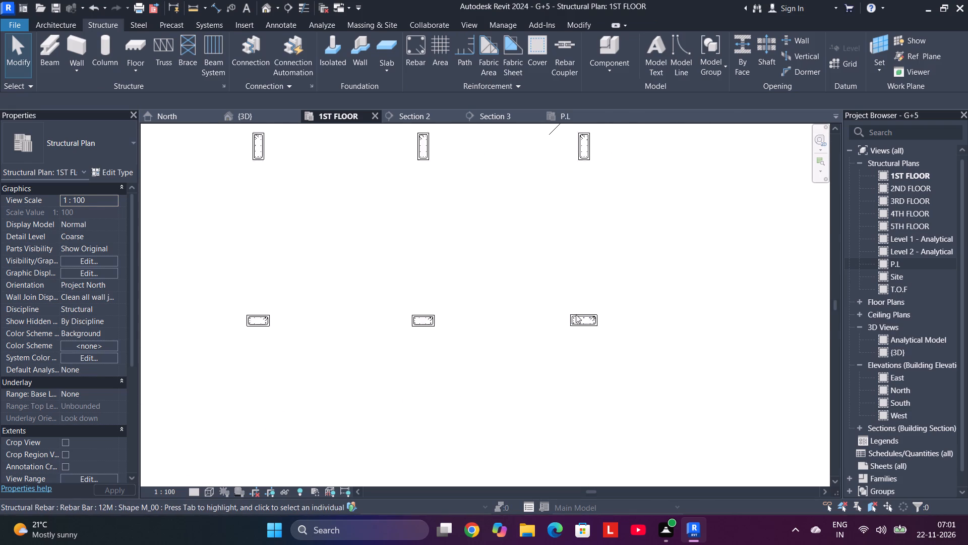
scroll(576, 314, up, 6)
middle_drag(548, 289, 332, 252)
scroll(332, 252, up, 5)
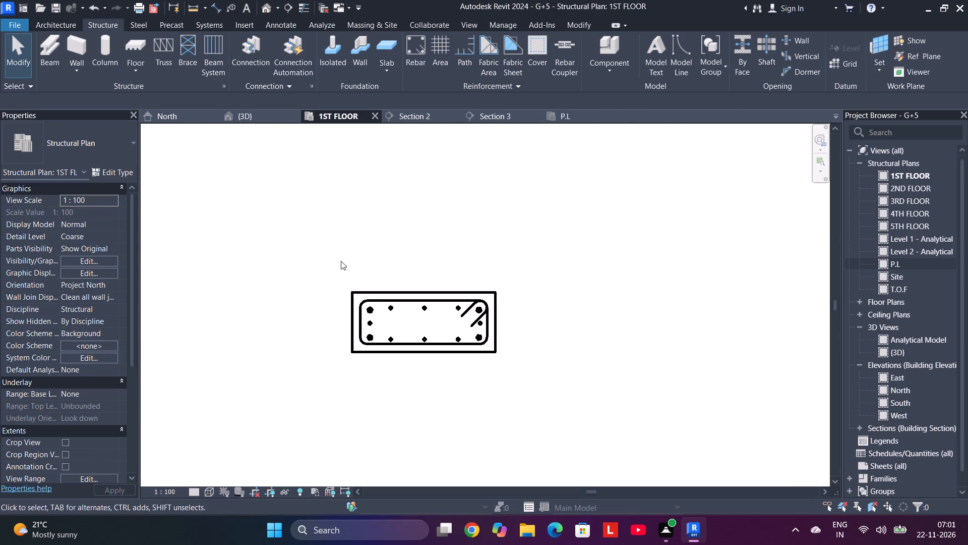
drag(342, 264, 290, 291)
drag(362, 269, 485, 394)
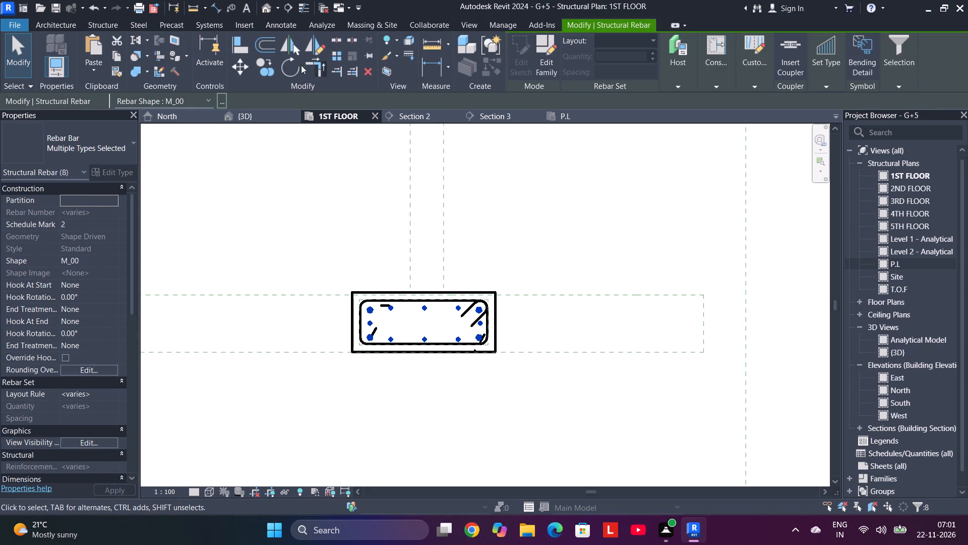
click(259, 70)
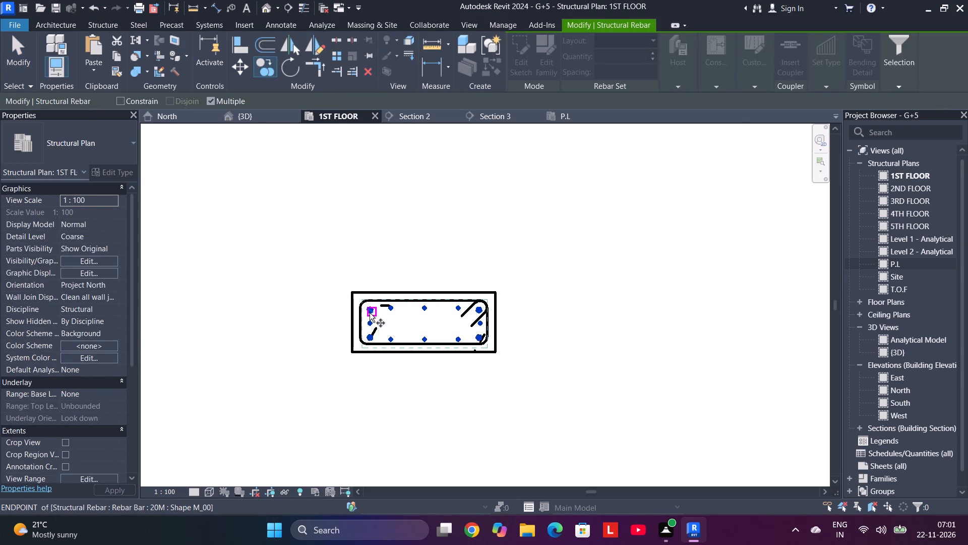
click(370, 312)
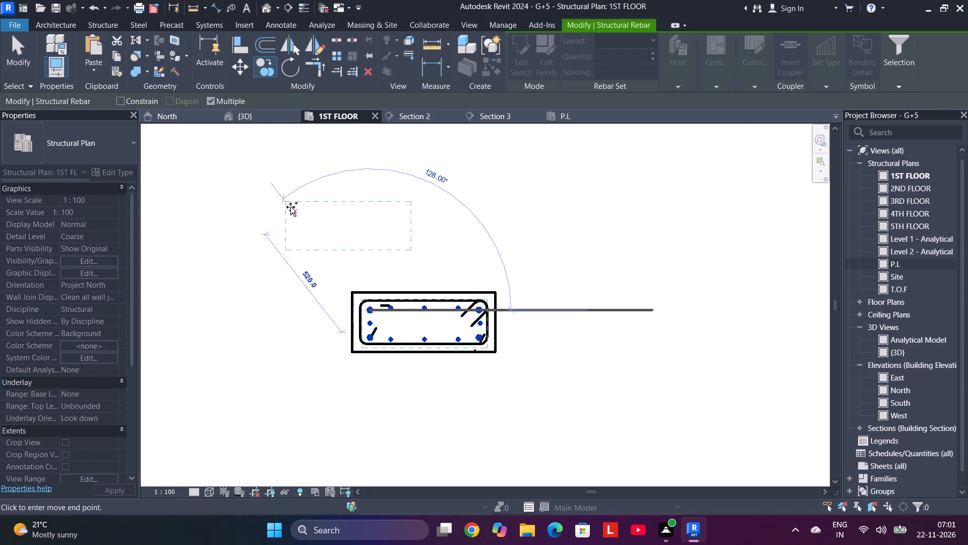
scroll(290, 207, down, 3)
middle_drag(294, 207, 755, 237)
scroll(627, 242, down, 10)
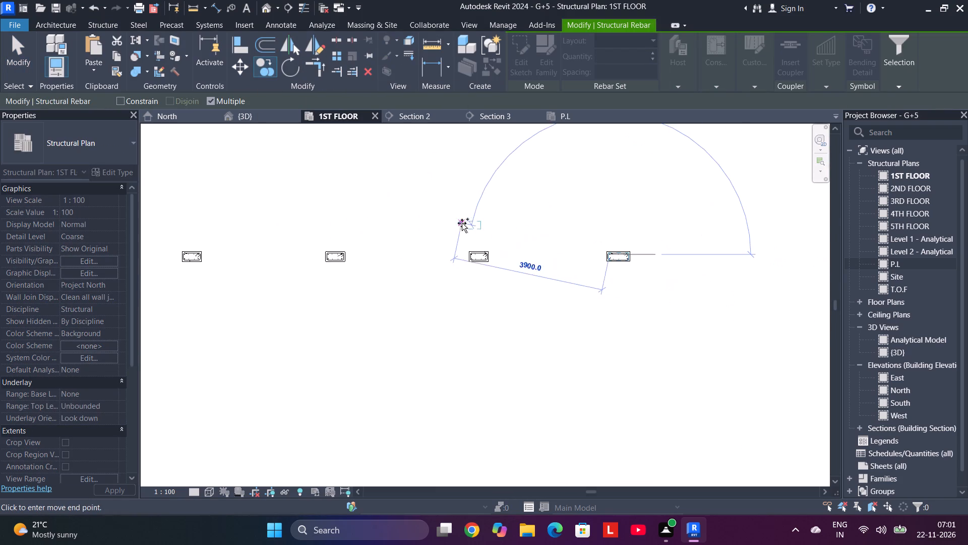
middle_drag(464, 223, 880, 231)
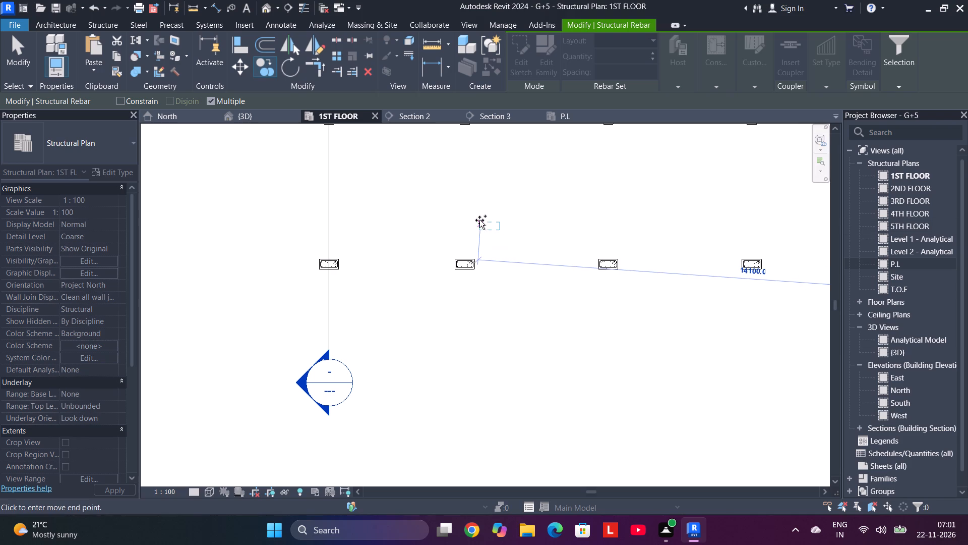
middle_drag(479, 220, 527, 220)
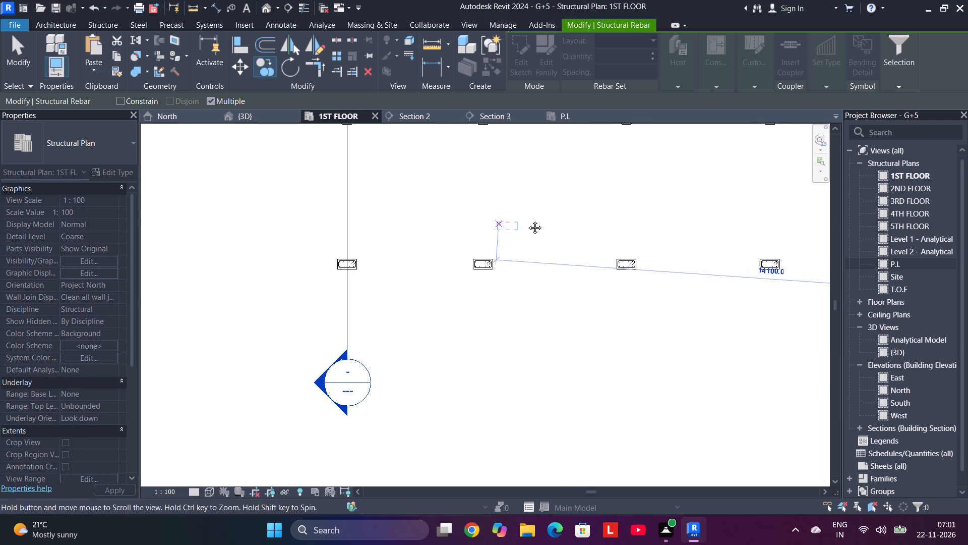
middle_drag(527, 220, 874, 218)
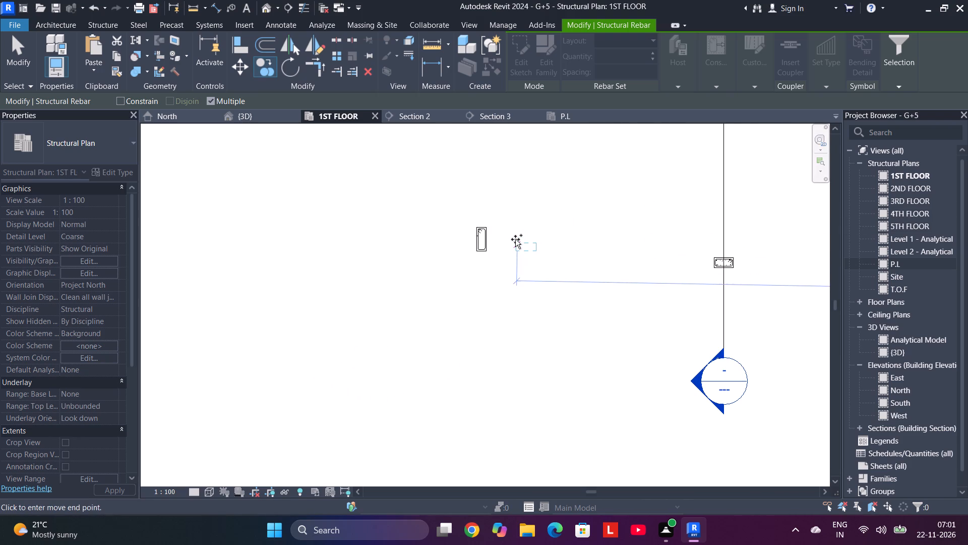
click(514, 239)
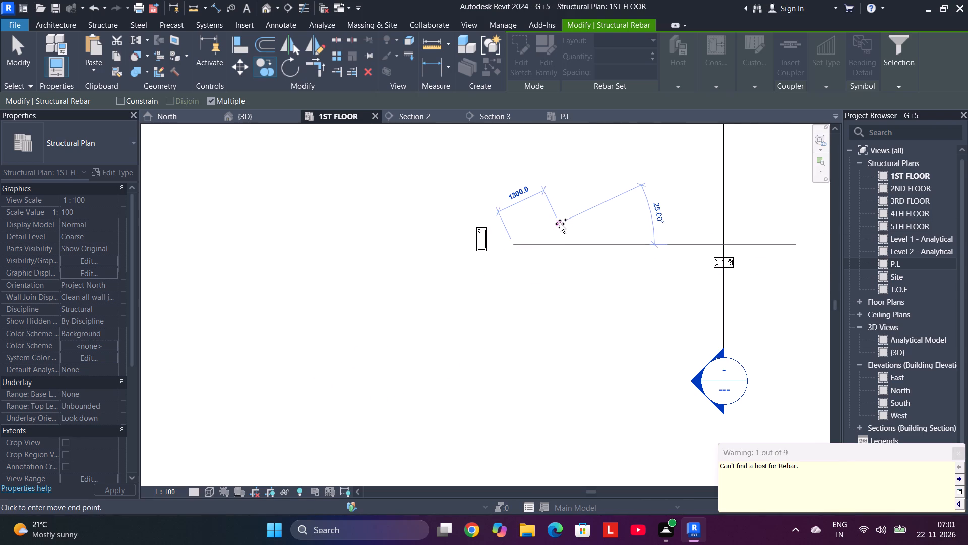
click(961, 456)
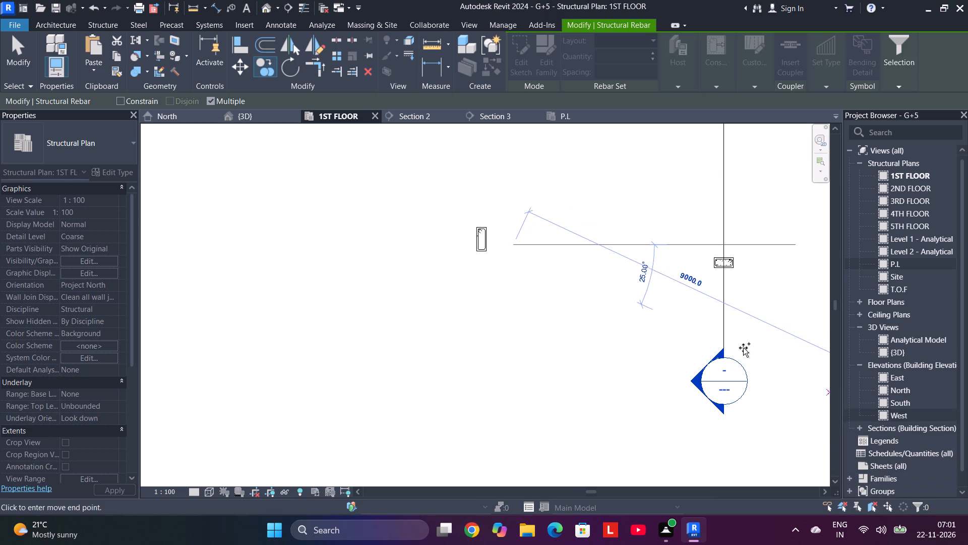
key(Escape)
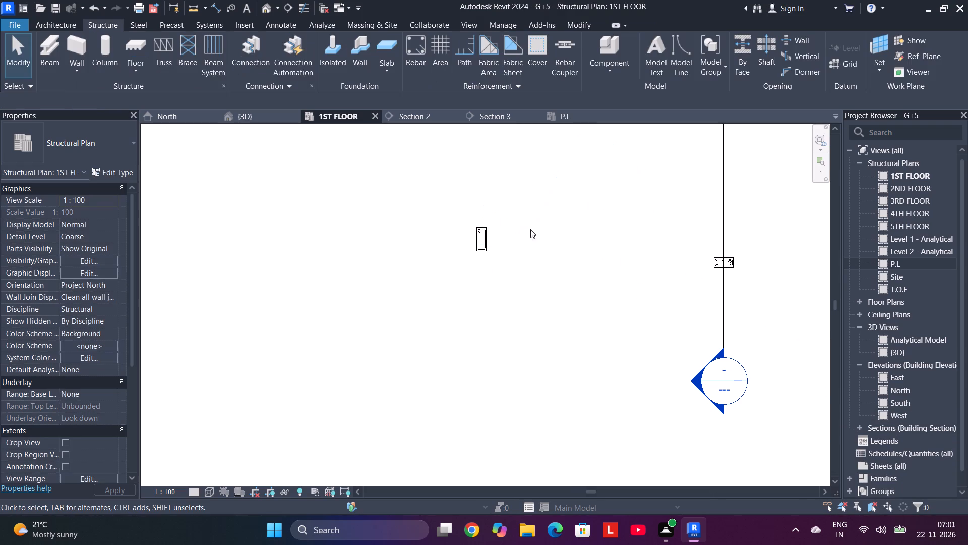
drag(505, 220, 584, 312)
Check the column bars in the 3D view and P.L plan, and inspect the bottom-left column in the 1ST FLOOR plan.
click(255, 114)
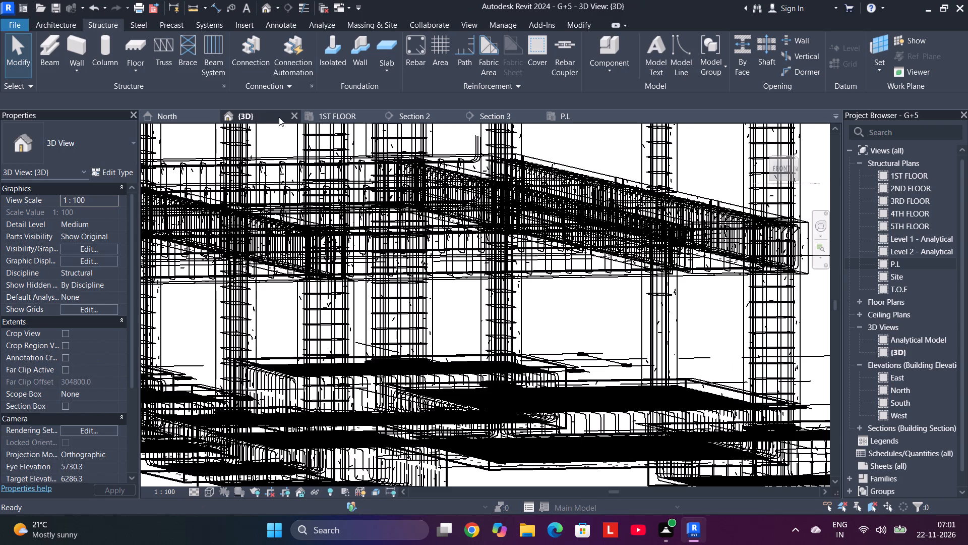
click(556, 112)
scroll(491, 225, down, 4)
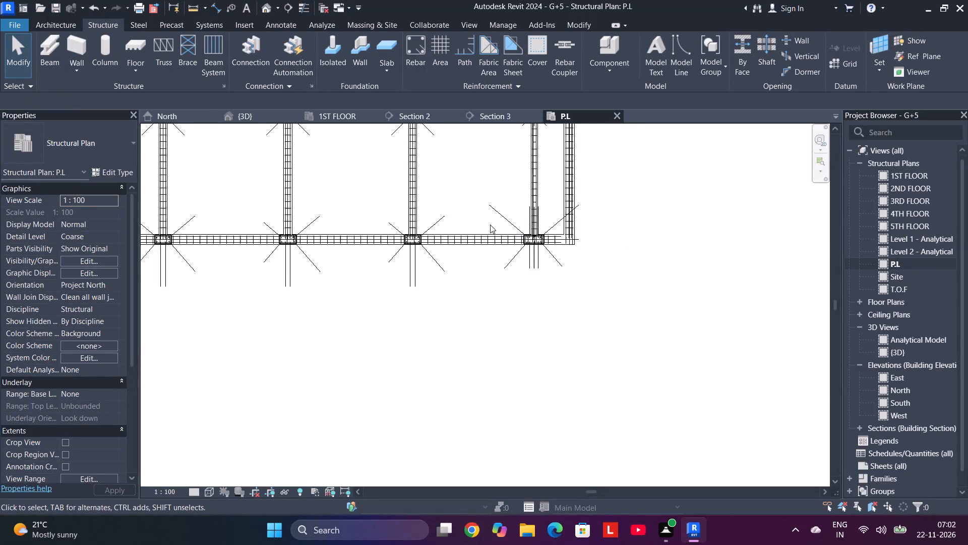
scroll(490, 225, down, 6)
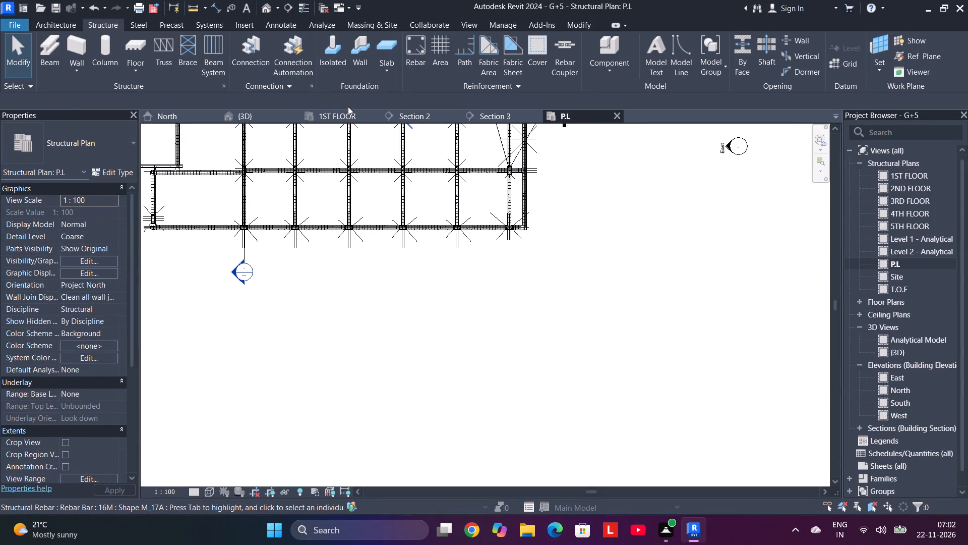
click(350, 117)
scroll(746, 291, down, 5)
scroll(746, 291, up, 2)
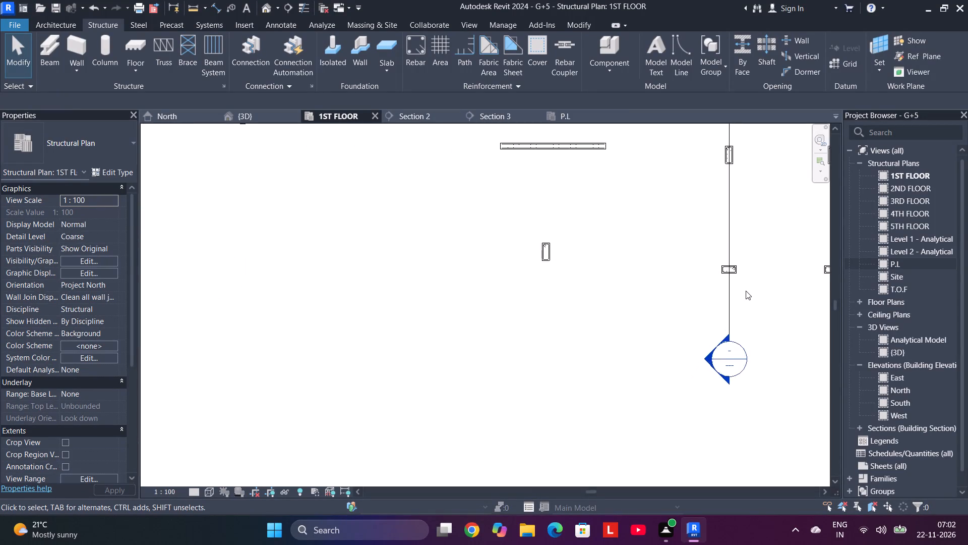
scroll(746, 291, up, 4)
drag(435, 188, 704, 392)
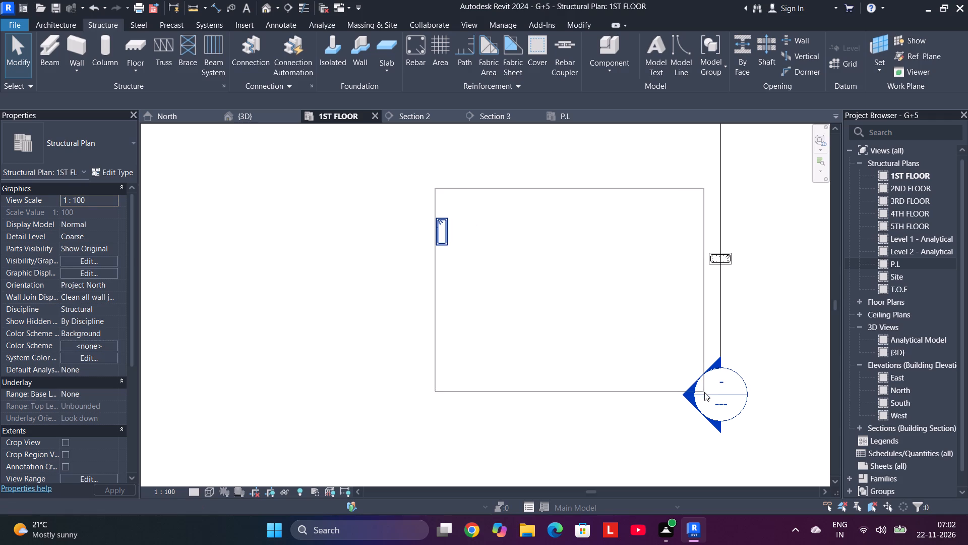
drag(704, 392, 702, 387)
click(533, 236)
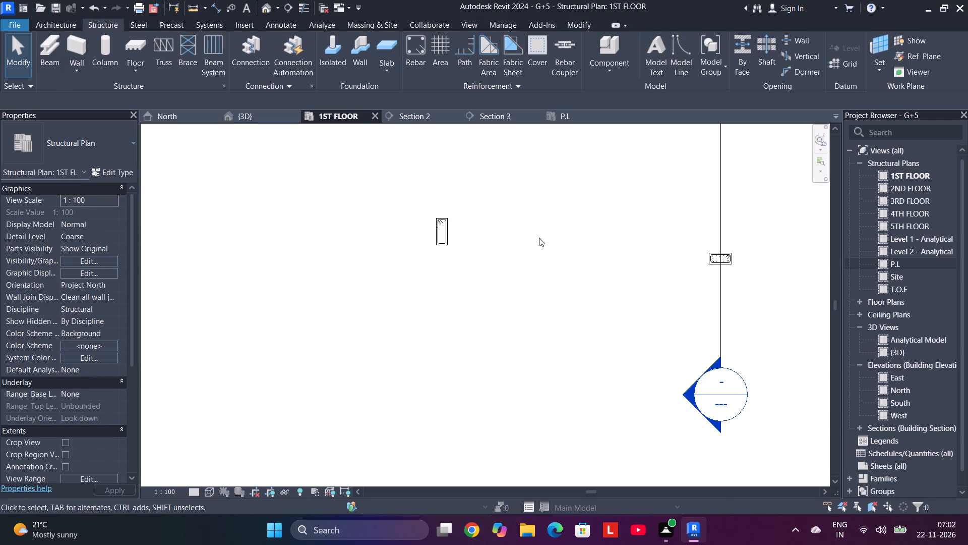
Make a rotated copy, turned a quarter turn, of all vertical bars in the bottom row's last column on 1ST FLOOR.
middle_drag(649, 271, 482, 151)
scroll(495, 160, down, 4)
middle_drag(791, 171, 574, 288)
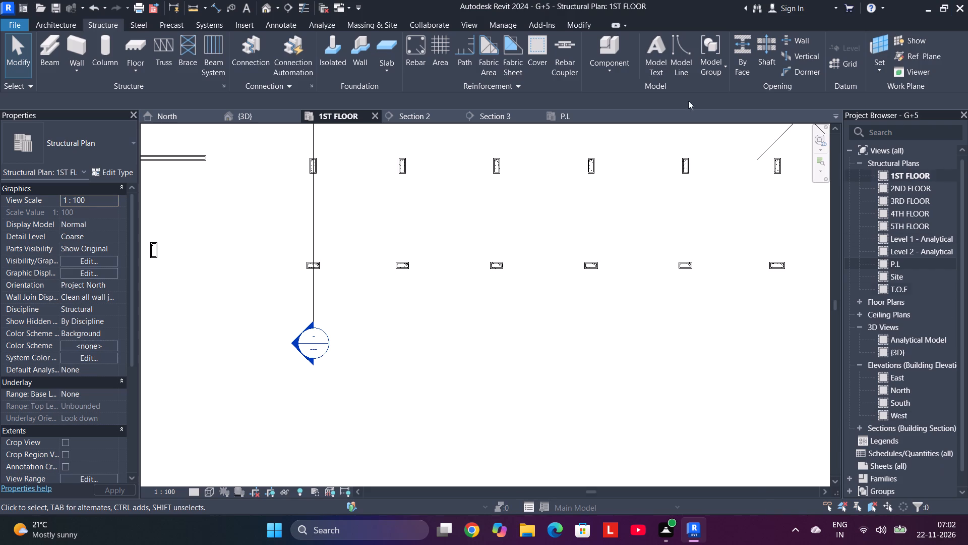
middle_drag(664, 290, 403, 310)
scroll(473, 293, up, 4)
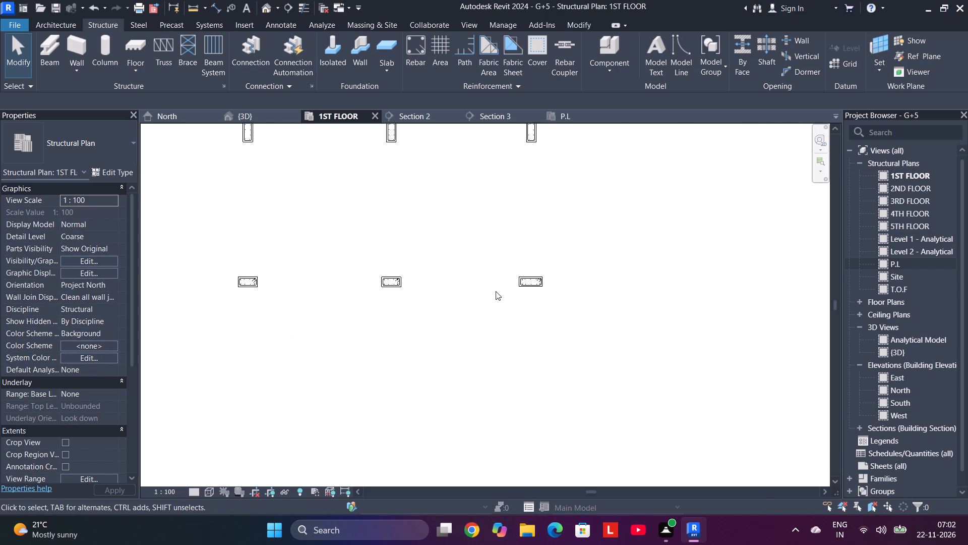
scroll(544, 273, up, 5)
scroll(492, 269, up, 2)
drag(502, 255, 411, 315)
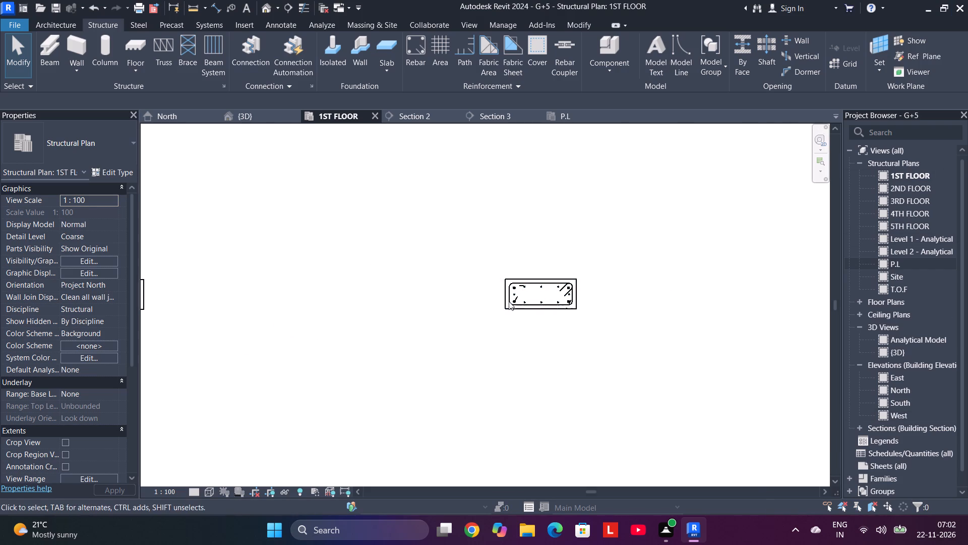
scroll(516, 299, up, 5)
middle_drag(518, 297, 399, 280)
drag(392, 210, 393, 216)
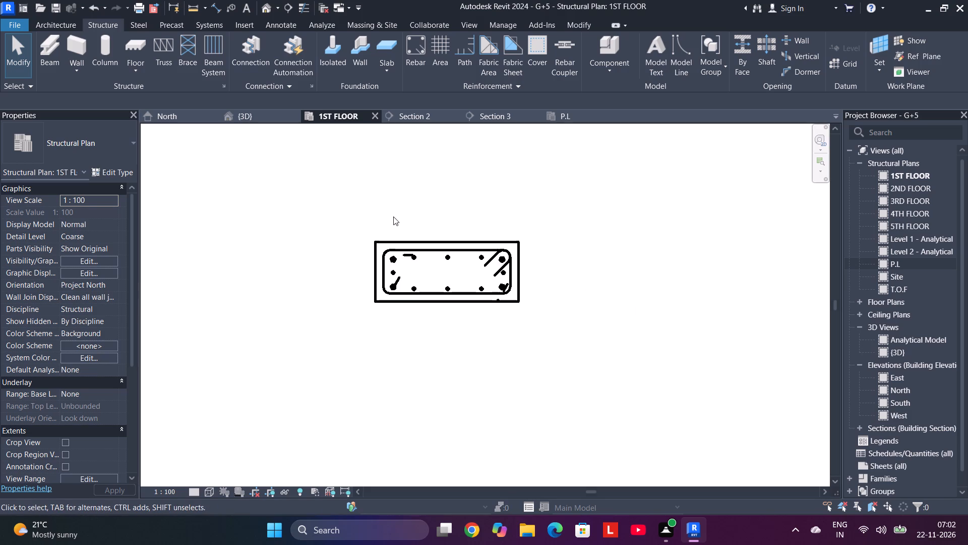
drag(393, 216, 511, 322)
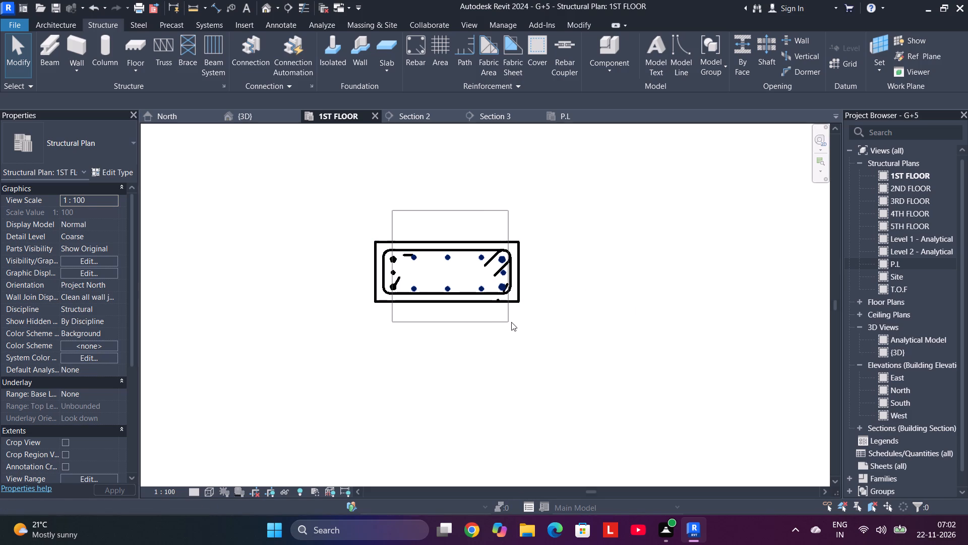
drag(511, 322, 512, 322)
drag(381, 222, 398, 318)
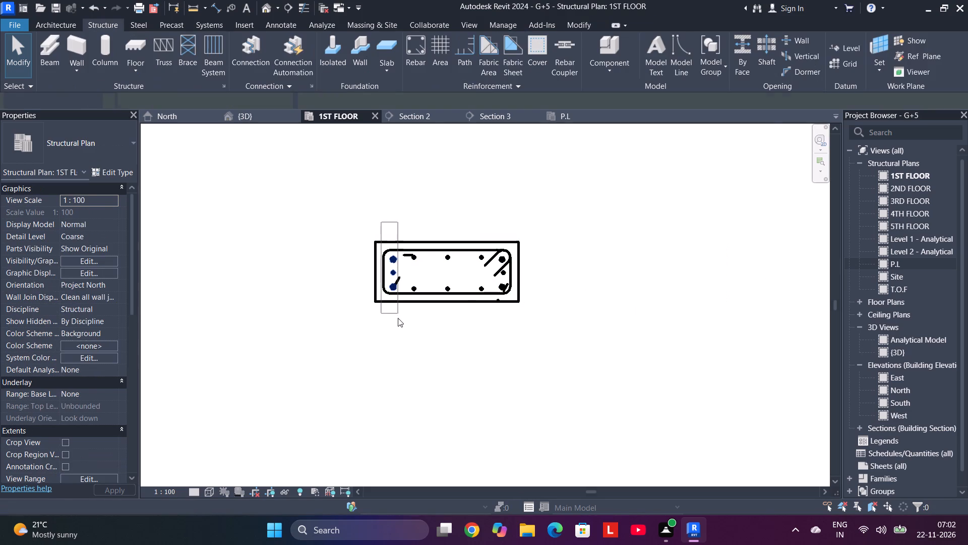
drag(398, 318, 506, 322)
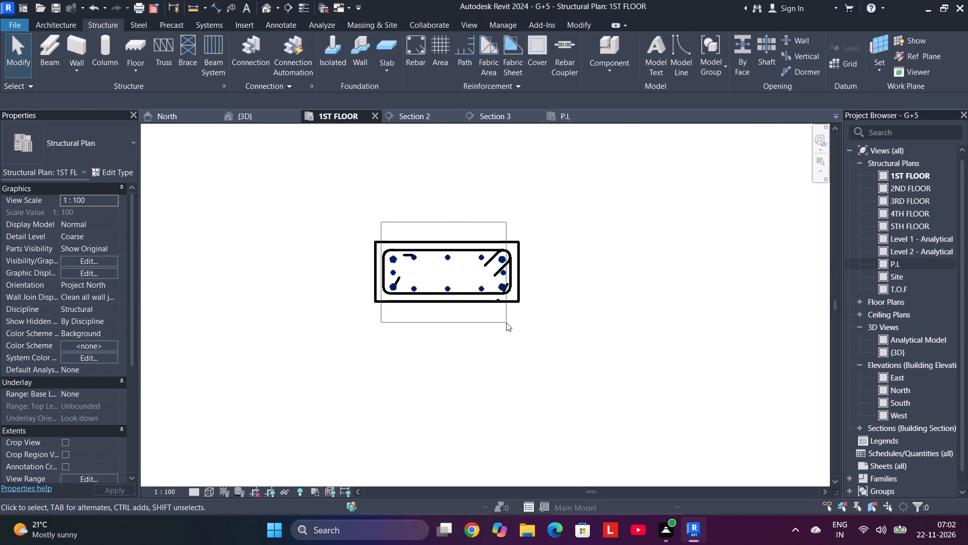
scroll(429, 265, up, 6)
scroll(429, 265, down, 7)
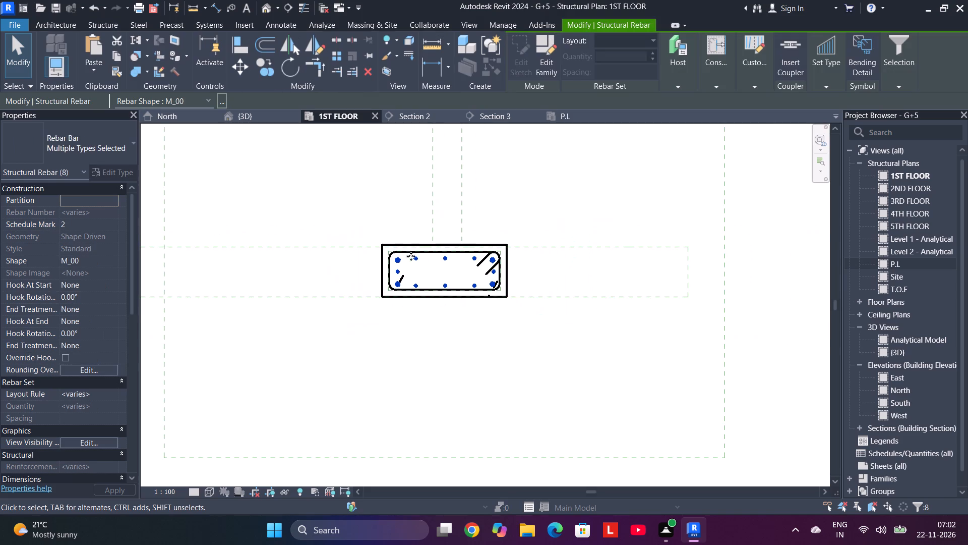
click(259, 71)
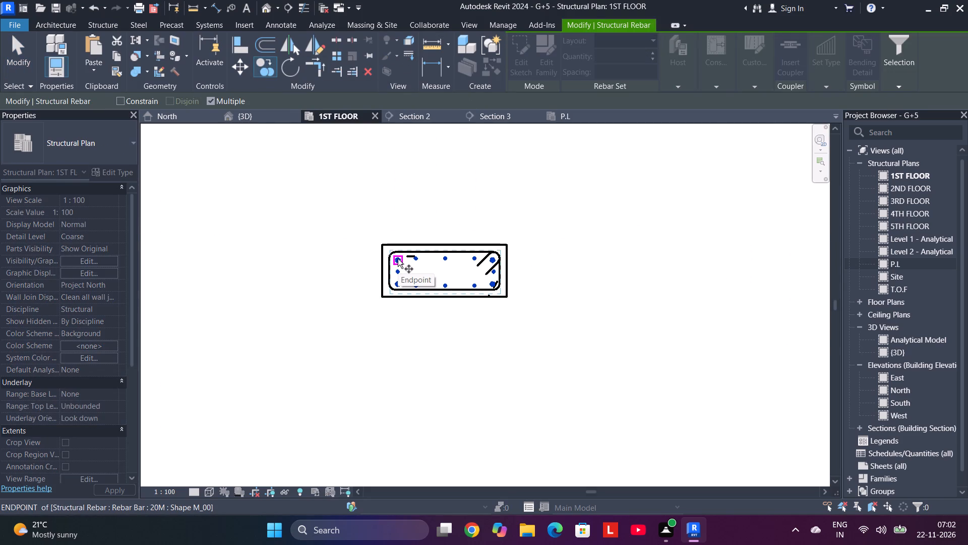
click(290, 70)
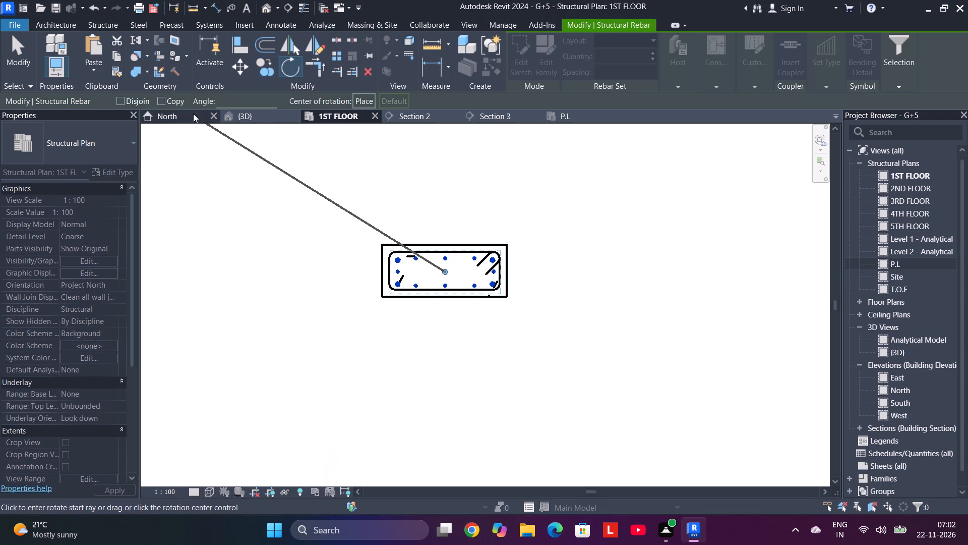
click(157, 99)
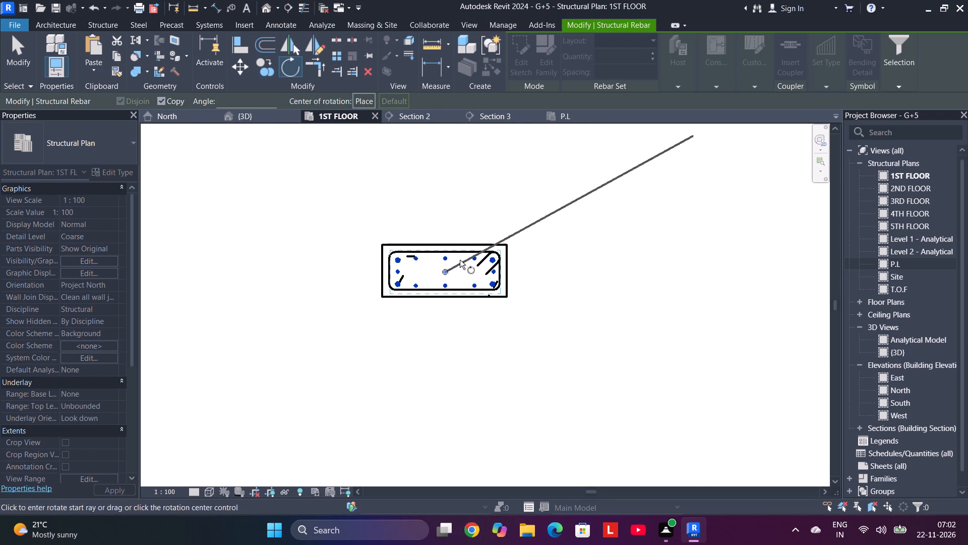
click(447, 223)
click(334, 269)
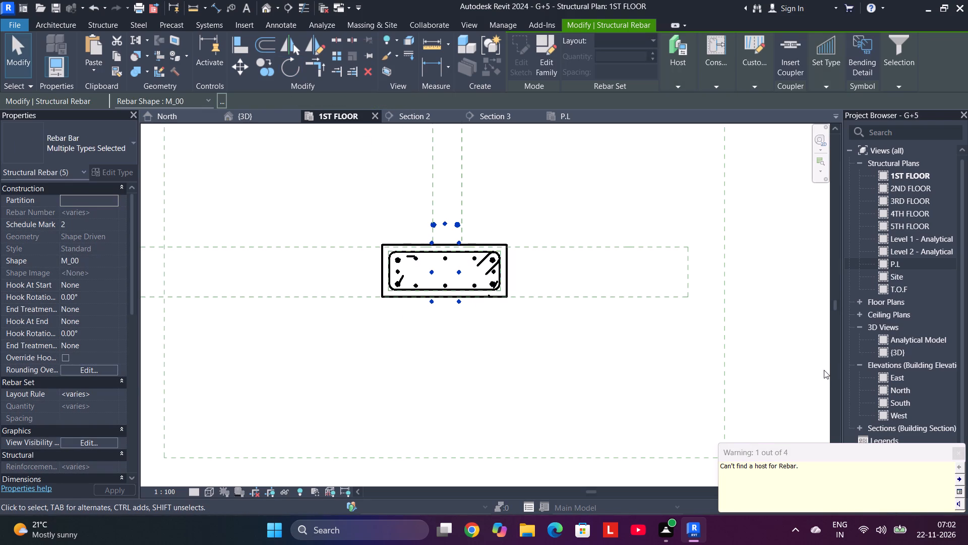
click(966, 452)
click(966, 453)
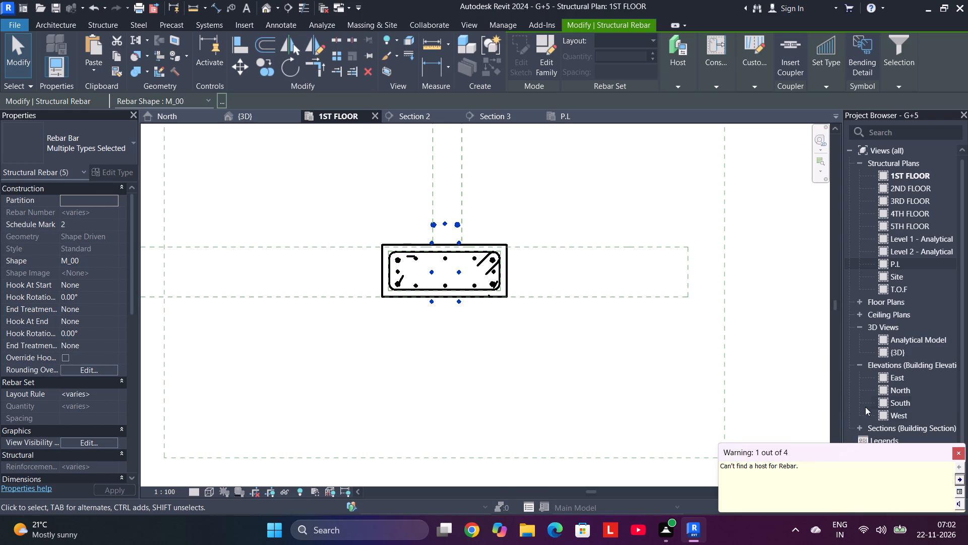
click(955, 454)
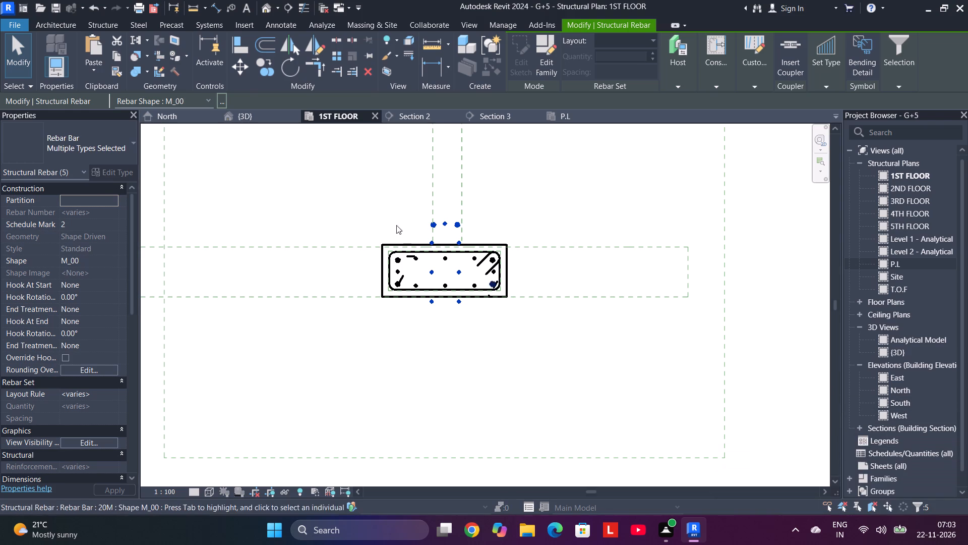
Move the rotated bar copies from the bottom row's last column into the ties of the bottom-left column.
click(266, 67)
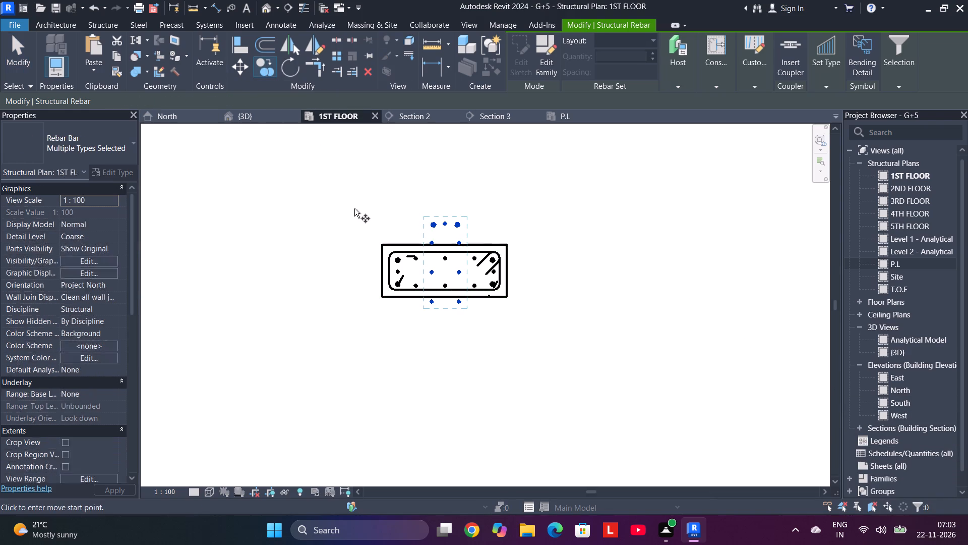
click(236, 72)
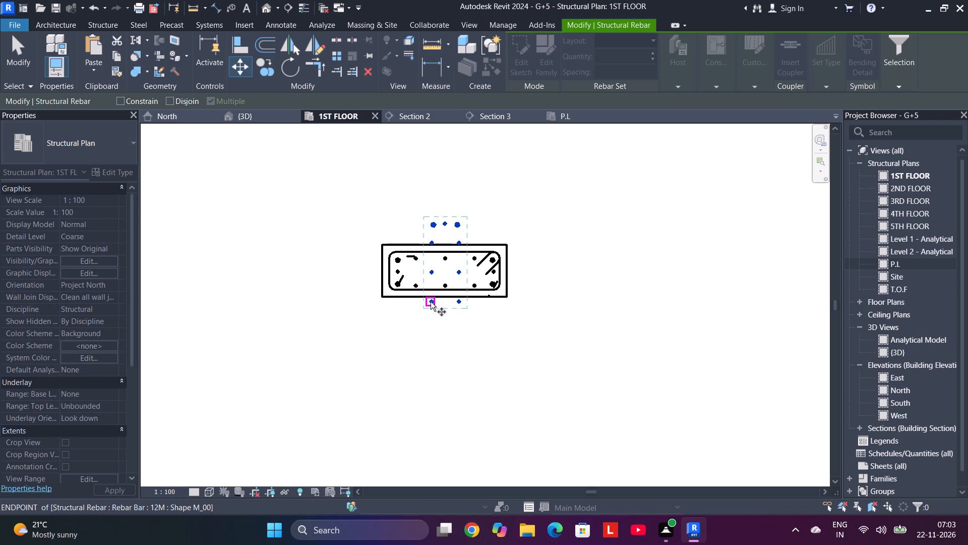
click(432, 300)
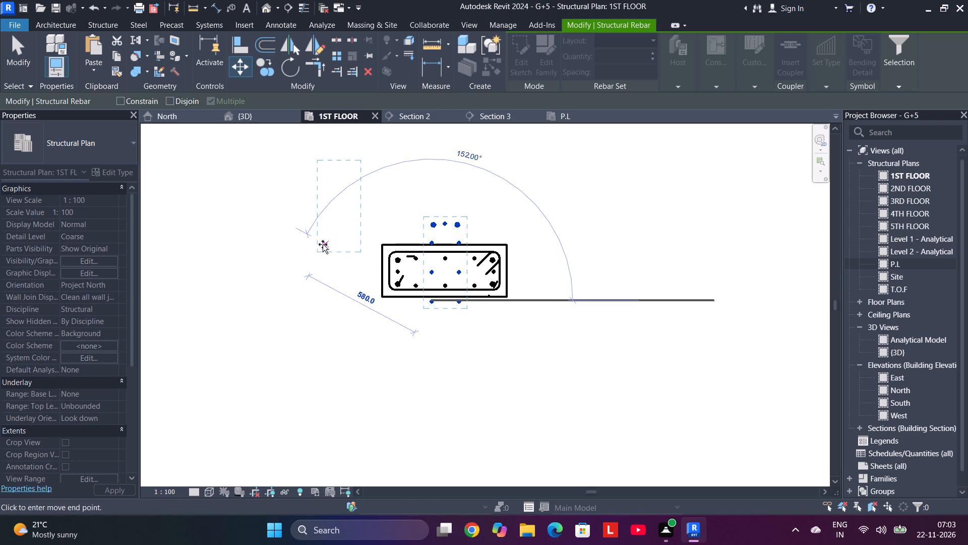
scroll(323, 245, down, 9)
middle_drag(299, 241, 619, 298)
middle_drag(271, 255, 578, 281)
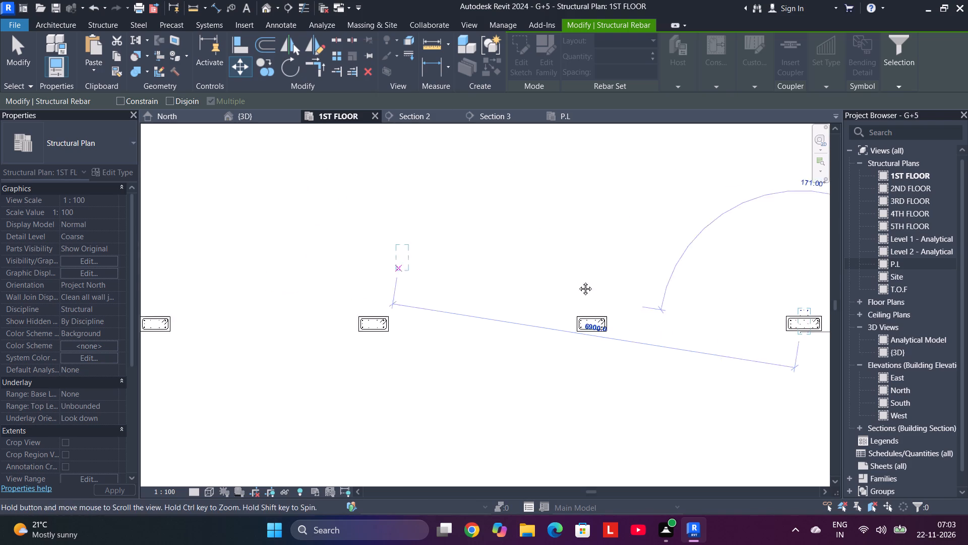
middle_drag(578, 281, 627, 288)
middle_drag(269, 256, 660, 290)
middle_drag(262, 298, 628, 339)
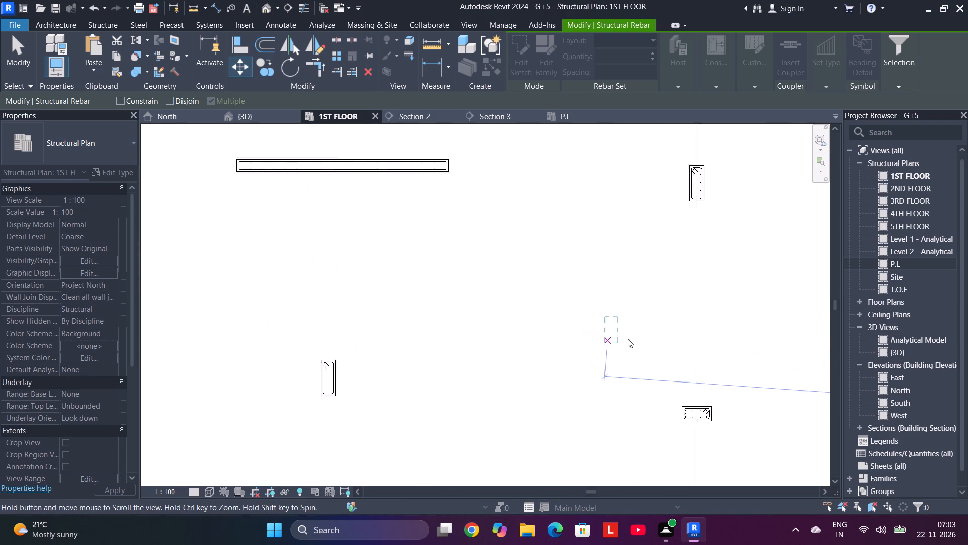
scroll(350, 387, up, 9)
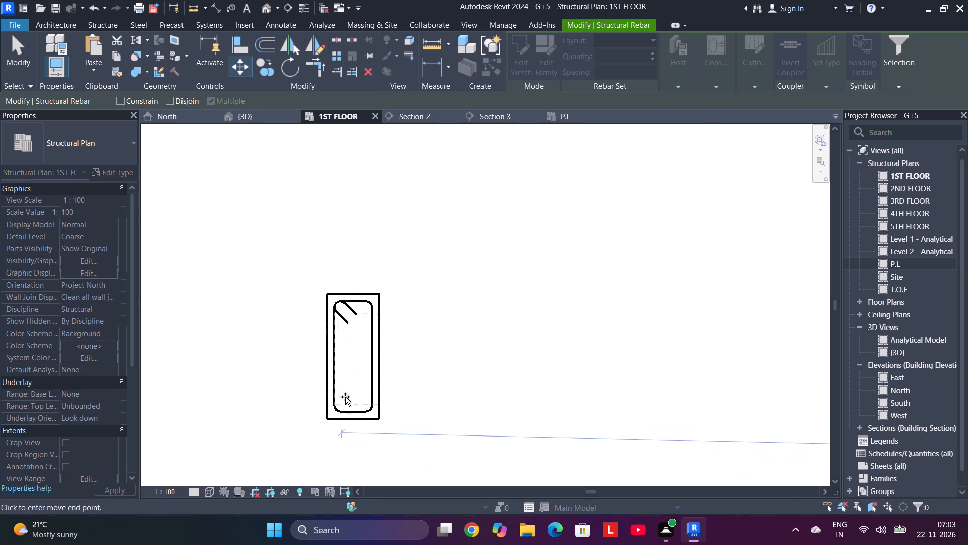
scroll(340, 402, up, 6)
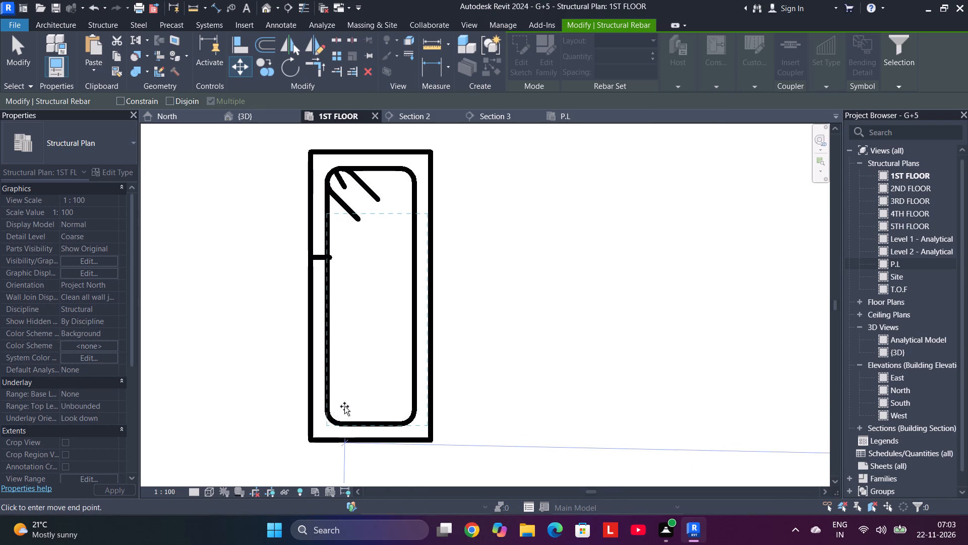
click(344, 405)
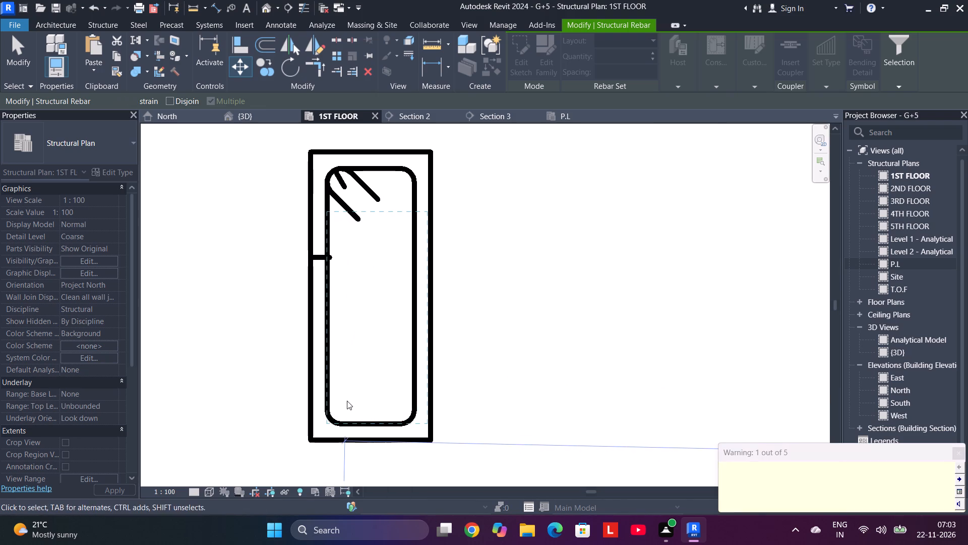
scroll(390, 374, down, 4)
scroll(376, 319, up, 2)
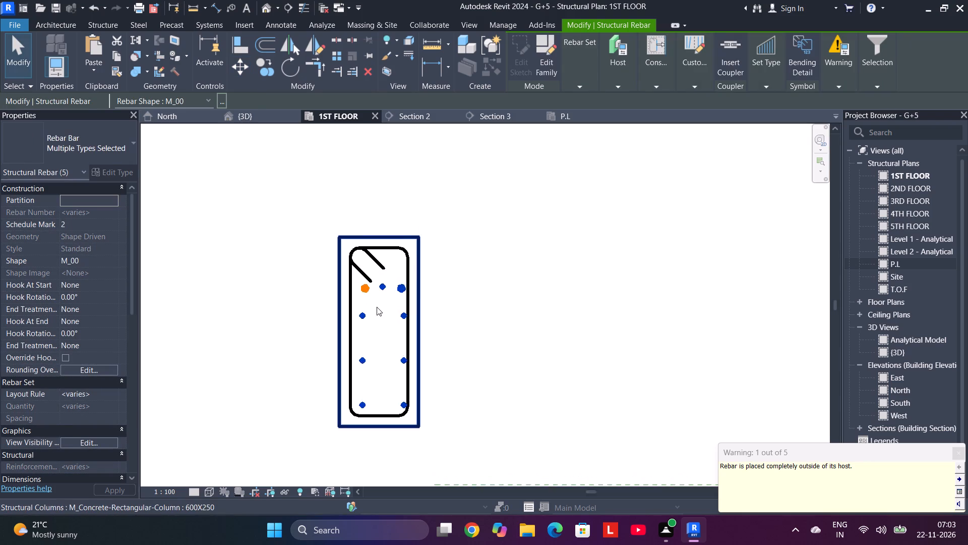
scroll(377, 307, up, 1)
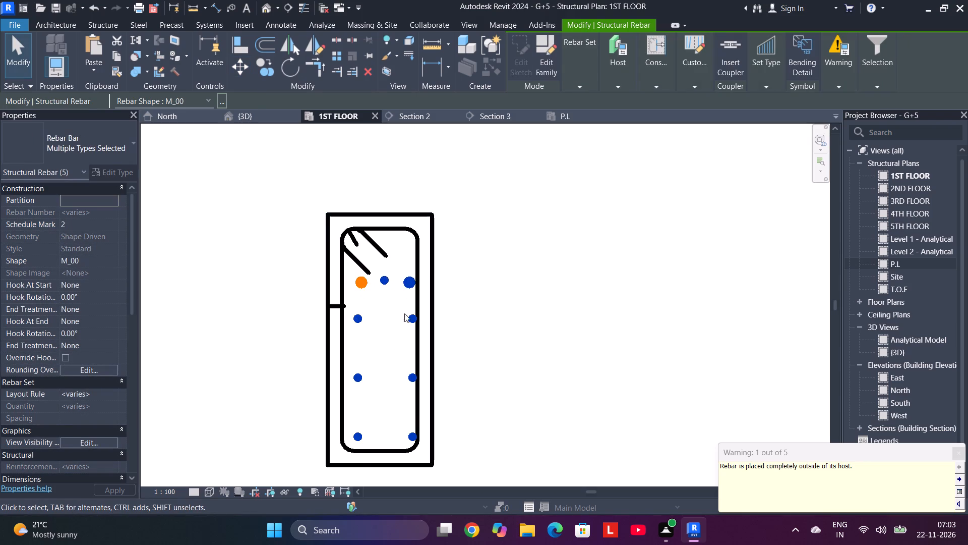
scroll(404, 316, down, 15)
scroll(406, 345, up, 5)
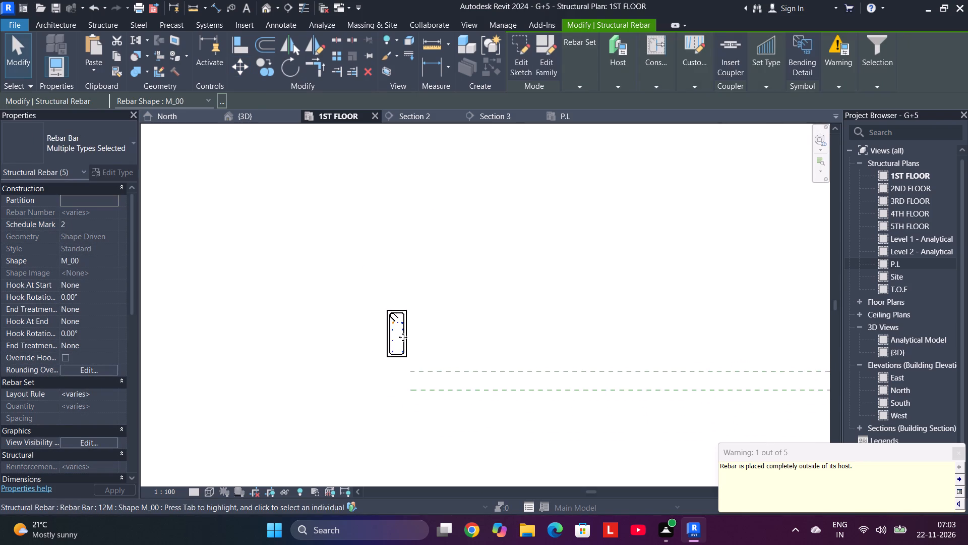
scroll(403, 337, up, 2)
key(Escape)
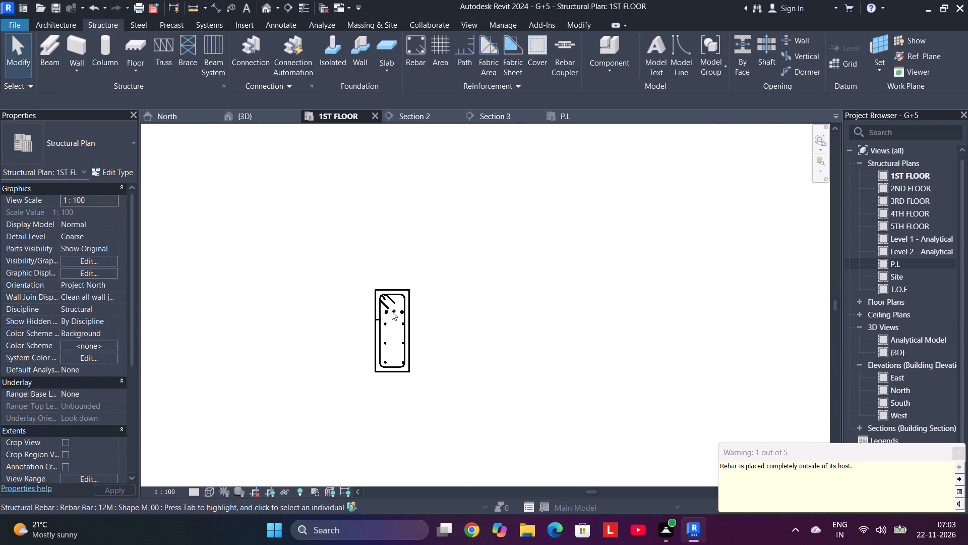
Nudge the left 20M bar of the bottom-left column up and slightly left into the tie's upper-left corner.
scroll(392, 311, up, 5)
click(383, 312)
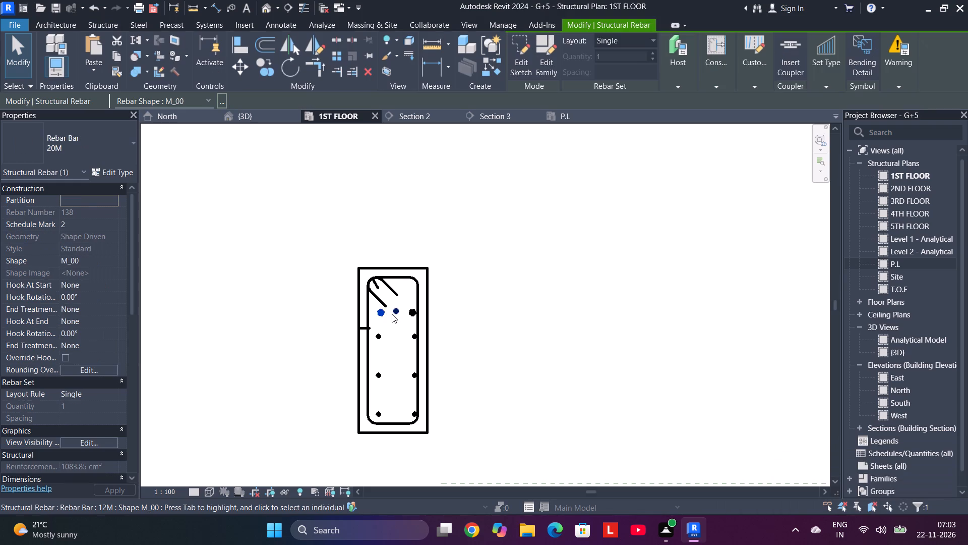
scroll(392, 314, up, 5)
key(Up)
key(Up)
key(Up)
key(Up)
key(Up)
key(Up)
key(Up)
key(Up)
key(Up)
key(Up)
key(Up)
key(Up)
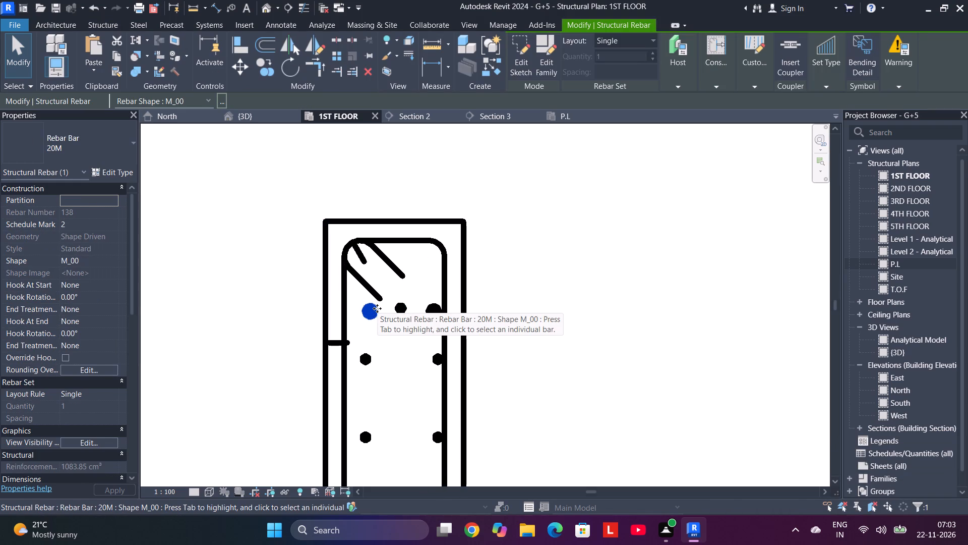
key(Up)
key(Up)
key(Up)
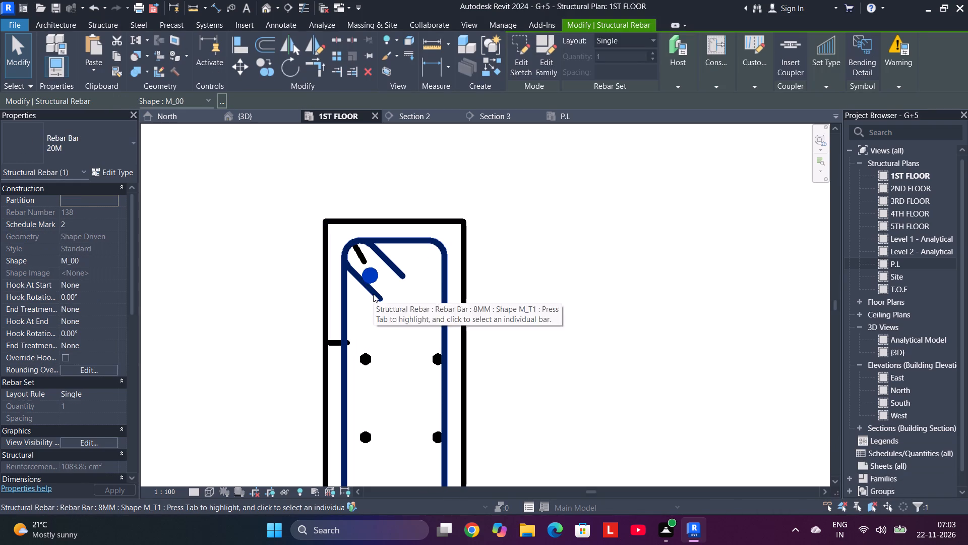
key(Up)
key(Up)
key(Up)
key(Up)
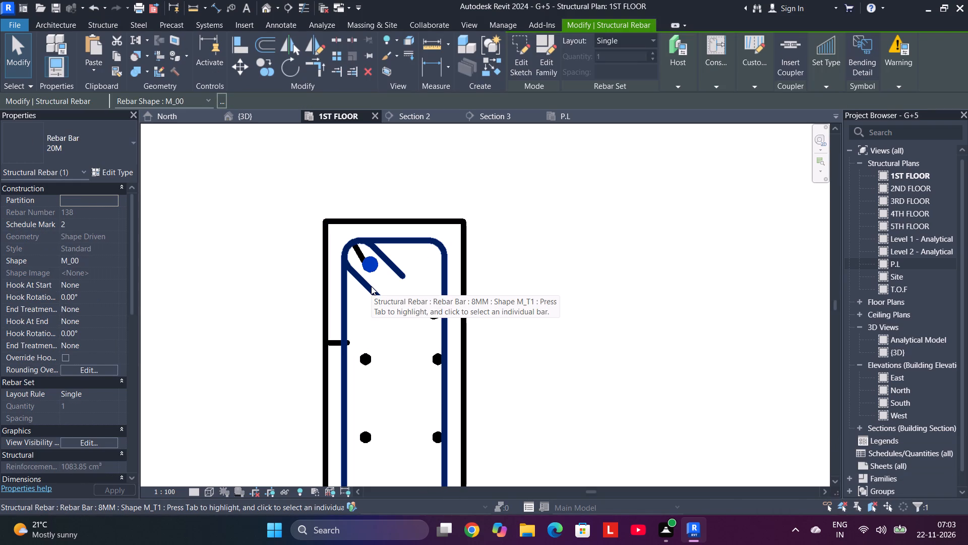
key(Left)
key(Left)
key(Left)
key(Left)
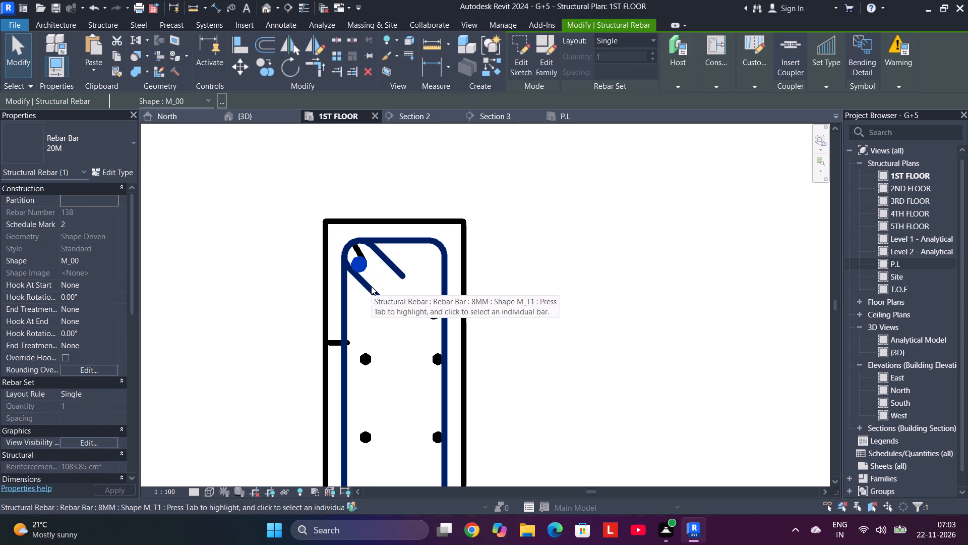
key(Up)
key(Right)
key(Up)
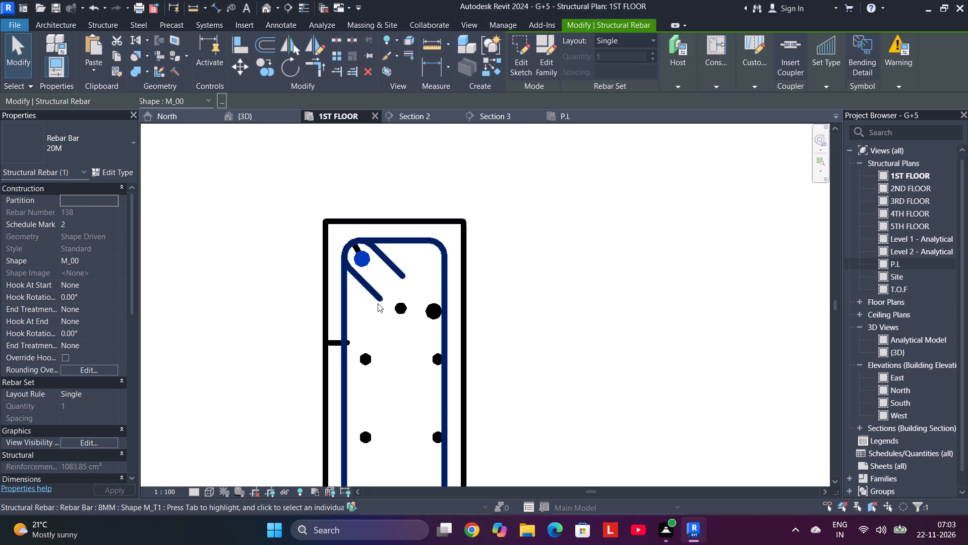
Nudge the single 12M bar up against the tie's upper edge, between the two 20M bars.
click(397, 307)
key(Up)
key(Up)
key(Up)
key(Up)
key(Up)
key(Up)
key(Up)
key(Up)
key(Up)
key(Up)
key(Up)
key(Up)
key(Up)
key(Up)
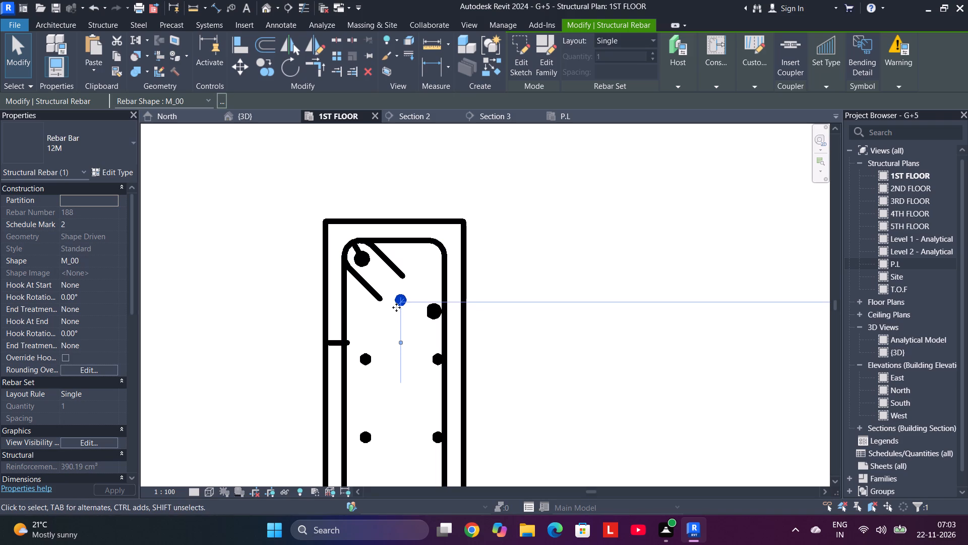
key(Up)
key(Up)
key(Up)
key(Up)
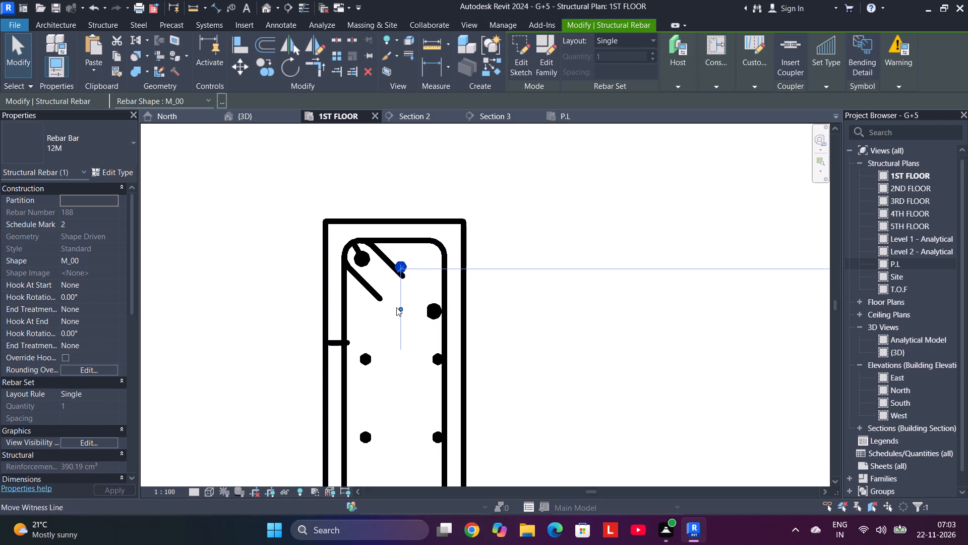
key(Up)
key(Up)
key(Up)
key(Up)
key(Up)
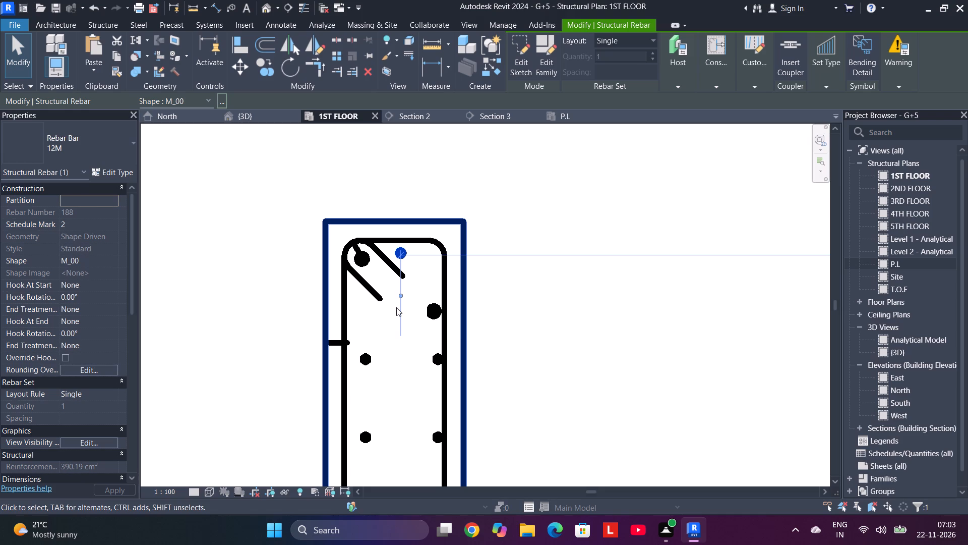
key(Left)
key(Left)
key(Up)
Nudge the right 20M bar of the bottom-left column up into the tie's upper-right corner.
click(431, 314)
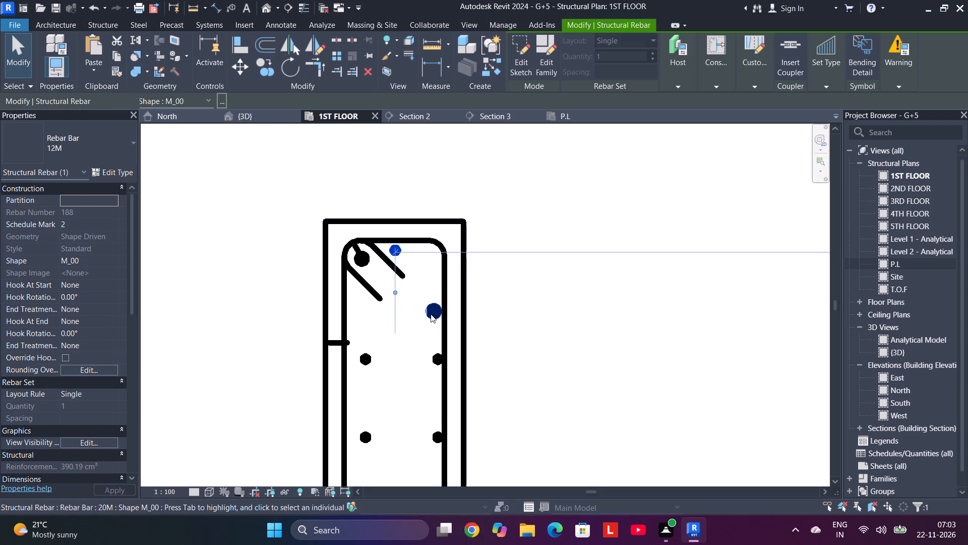
key(Up)
key(Up)
key(Up)
key(Up)
key(Up)
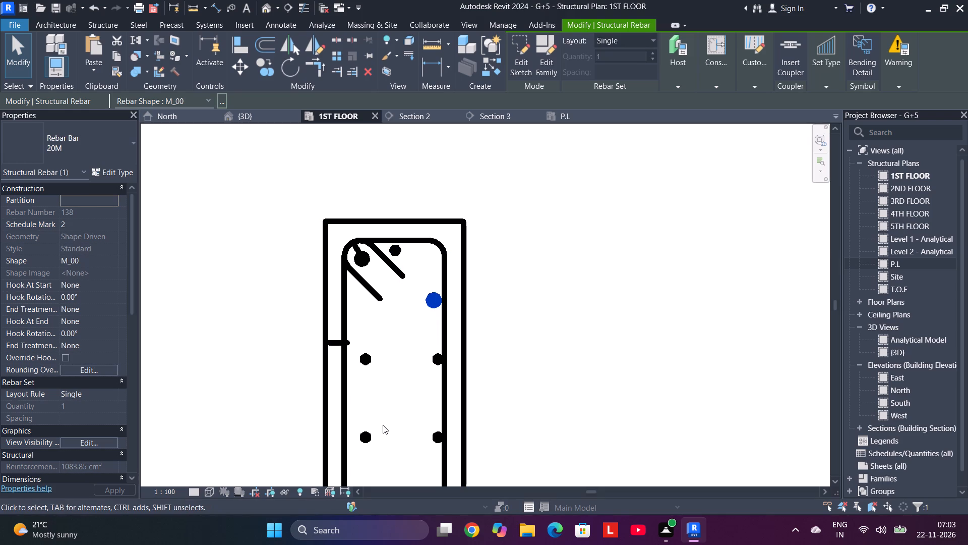
key(Up)
key(Up)
key(Up)
key(Up)
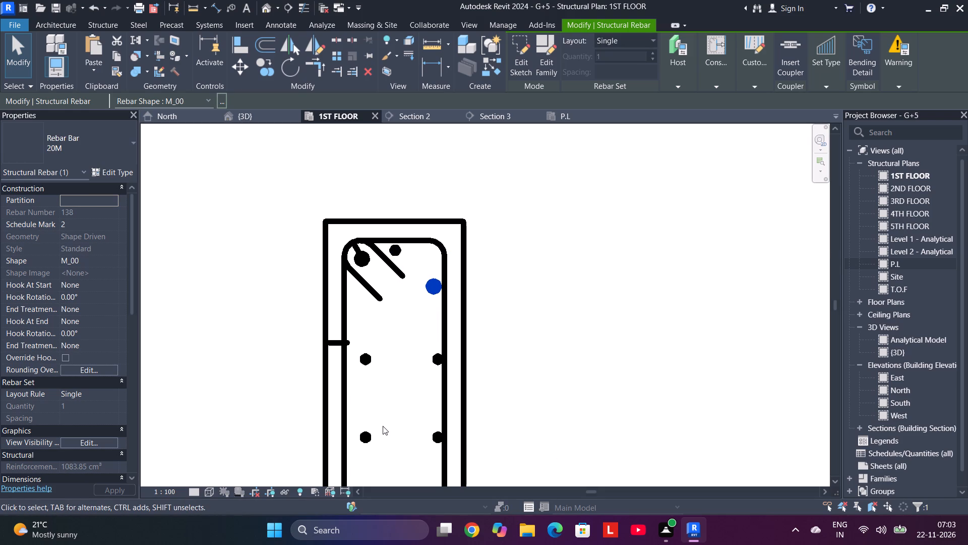
key(Up)
key(Up)
key(Up)
key(Up)
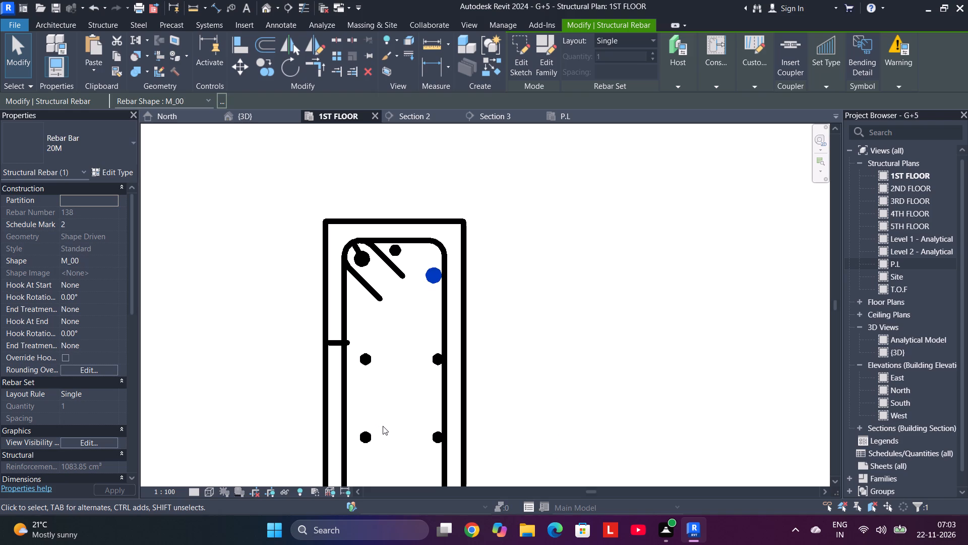
key(Up)
key(Up)
key(Up)
key(Up)
key(Up)
key(Up)
key(Up)
key(Up)
key(Up)
key(Up)
key(Up)
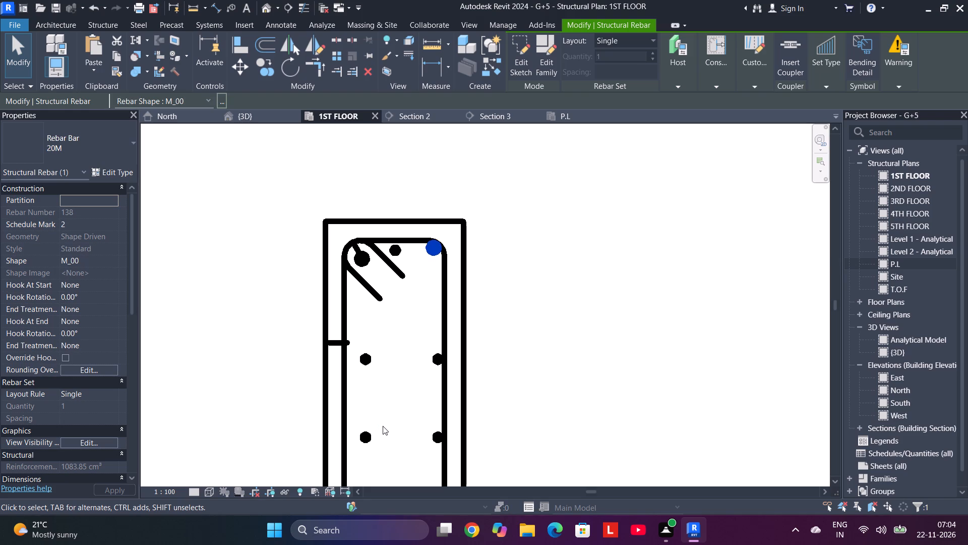
key(Left)
key(Down)
key(Down)
click(580, 377)
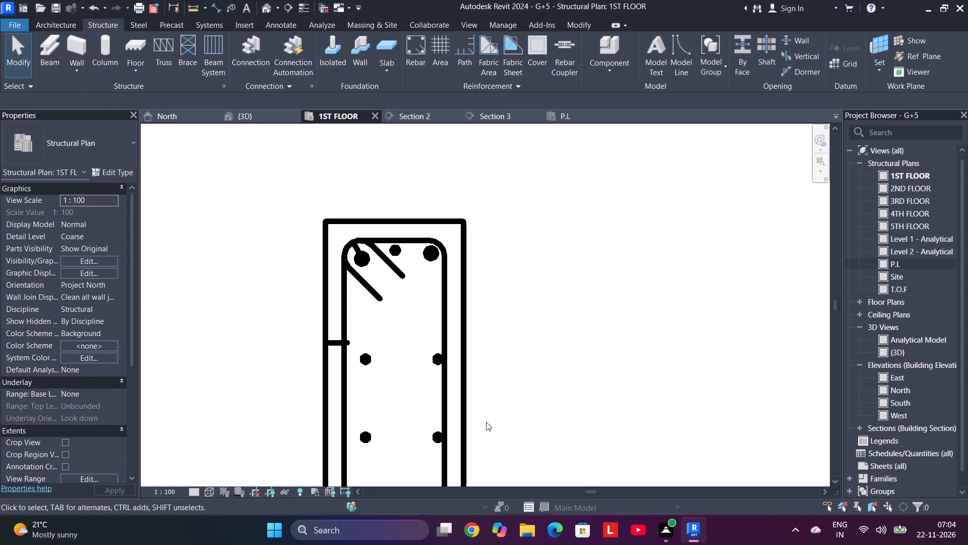
Shift the set of three 12M bars along the tie's right side upward within the bottom-left column.
scroll(486, 422, down, 5)
middle_drag(488, 420, 475, 336)
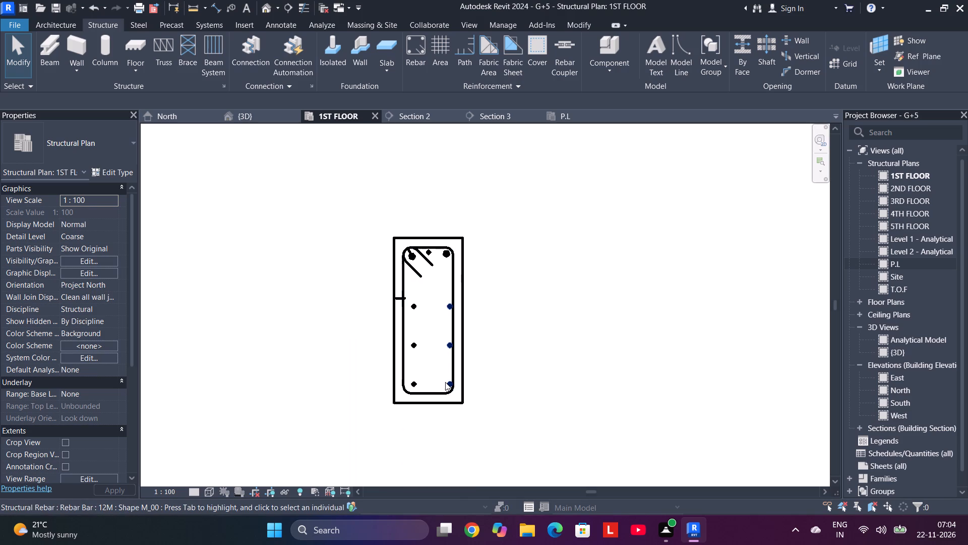
click(448, 383)
key(Up)
key(Up)
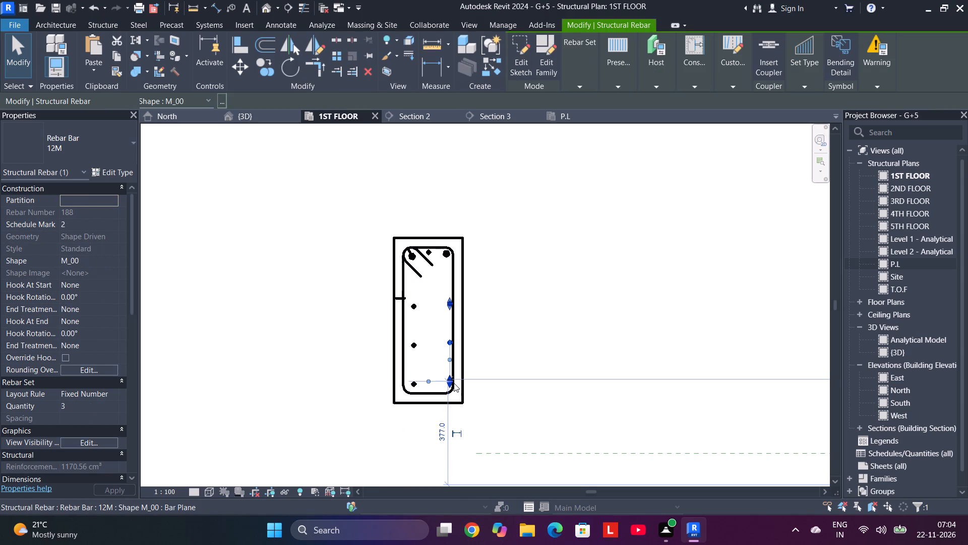
key(Up)
key(Up)
key(Up)
key(Up)
key(Up)
key(Up)
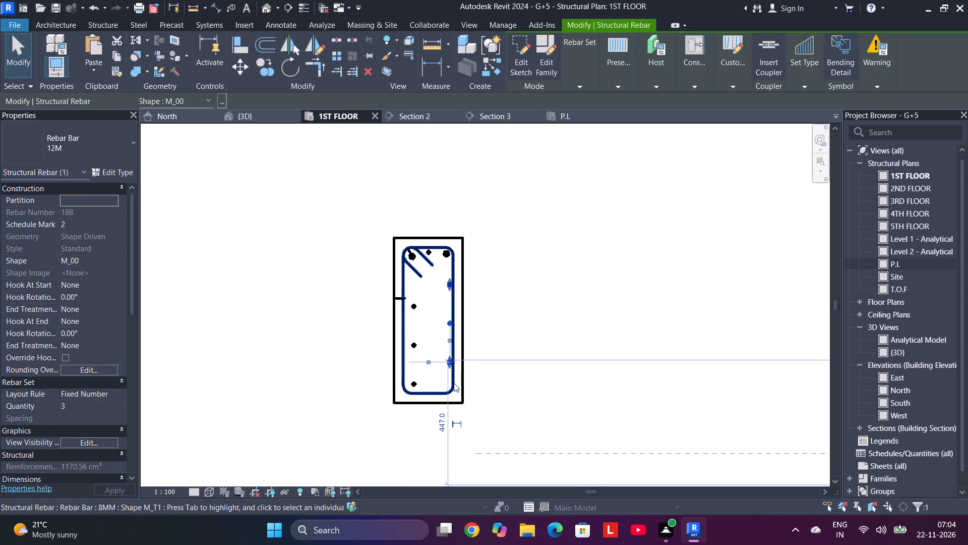
Shift the left set of three 12M bars upward and slightly left, roughly level with the right-side set.
click(411, 387)
key(Left)
key(Up)
key(Up)
key(Up)
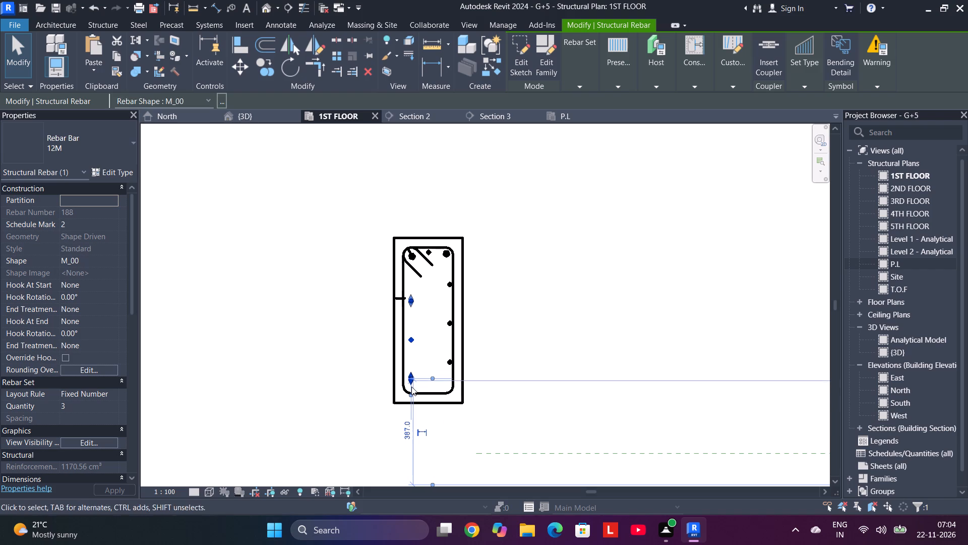
key(Up)
key(Up)
key(Up)
key(Up)
key(Up)
key(Up)
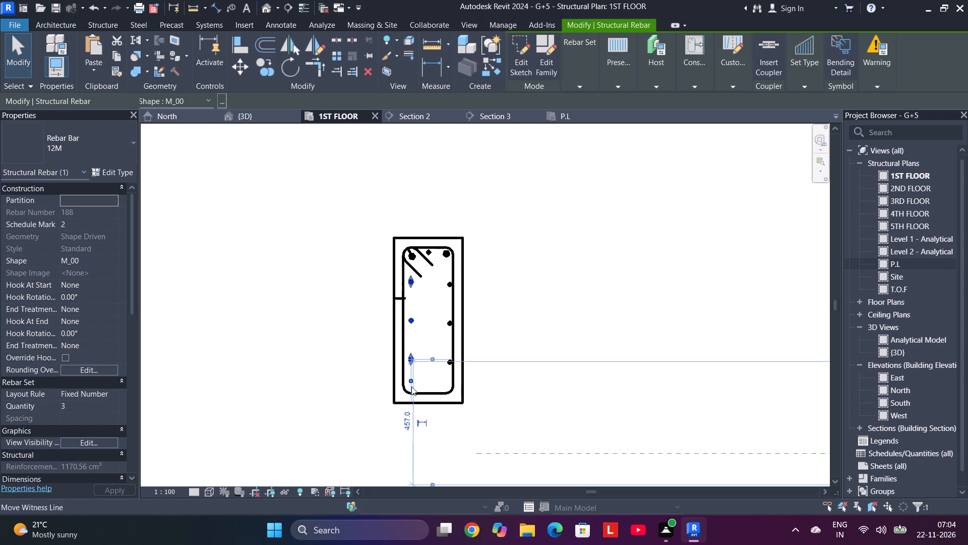
Mirror a copy of the two upper 20M corner bars to the column's lower end about its horizontal centreline, using a drawn axis.
scroll(431, 387, down, 5)
middle_drag(513, 352, 510, 361)
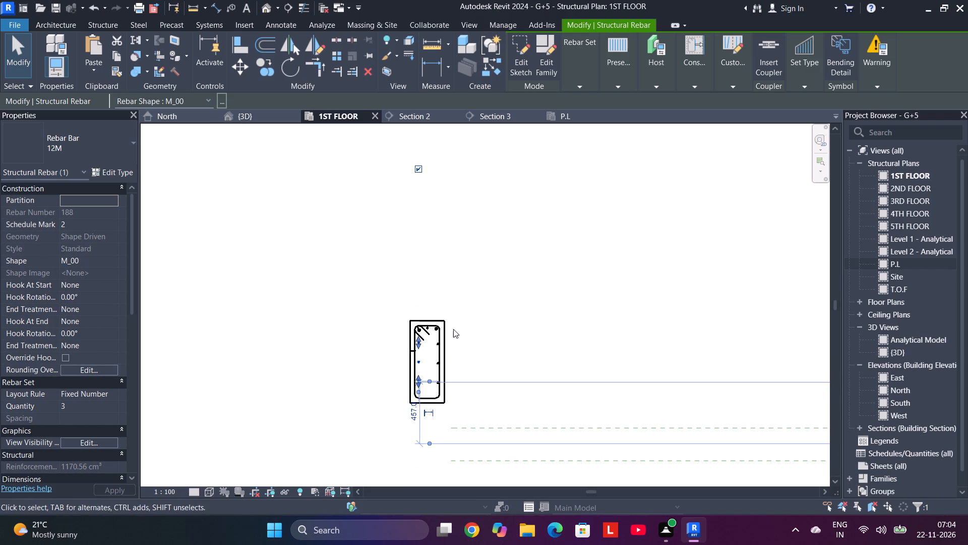
scroll(445, 325, up, 9)
click(420, 336)
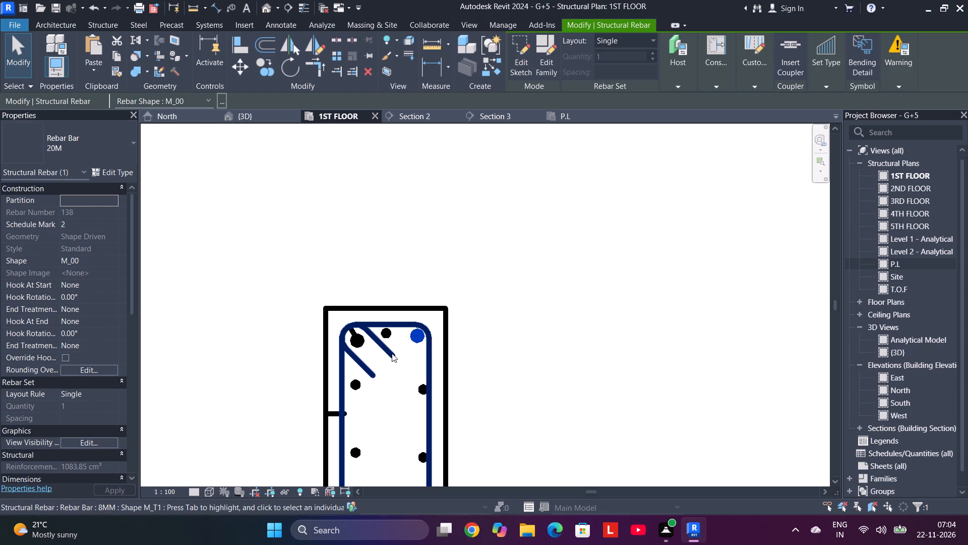
ctrl+click(351, 340)
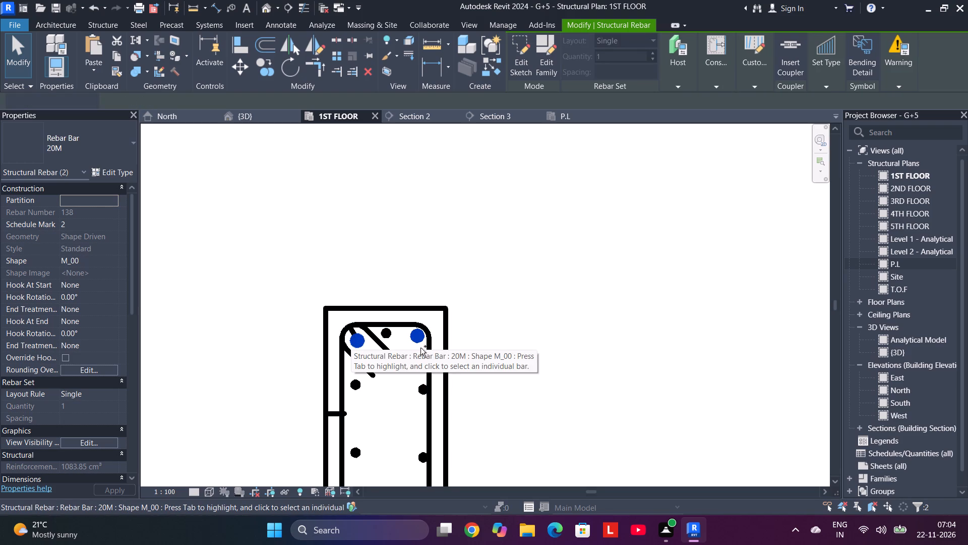
scroll(424, 346, down, 3)
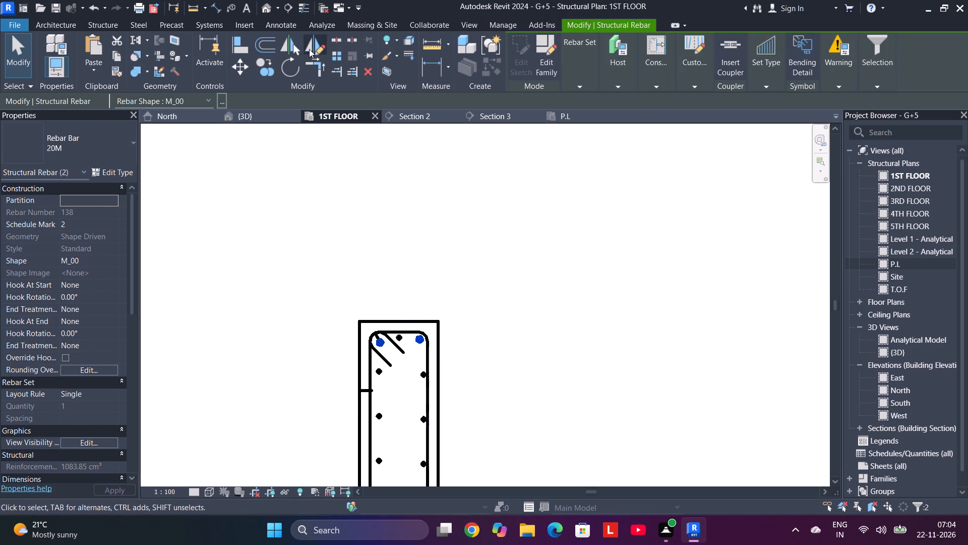
click(312, 48)
scroll(341, 328, down, 1)
middle_drag(341, 343, 342, 267)
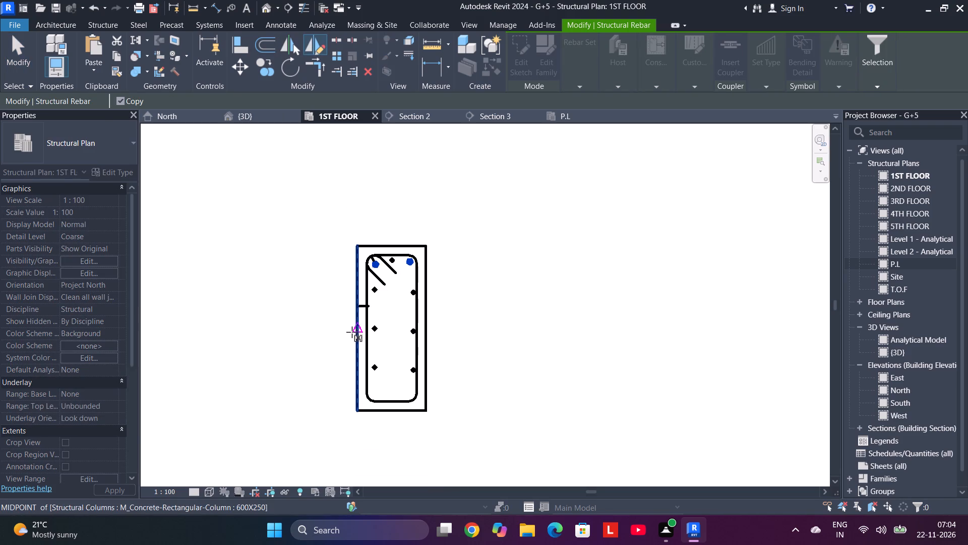
click(352, 331)
click(433, 330)
scroll(446, 332, down, 4)
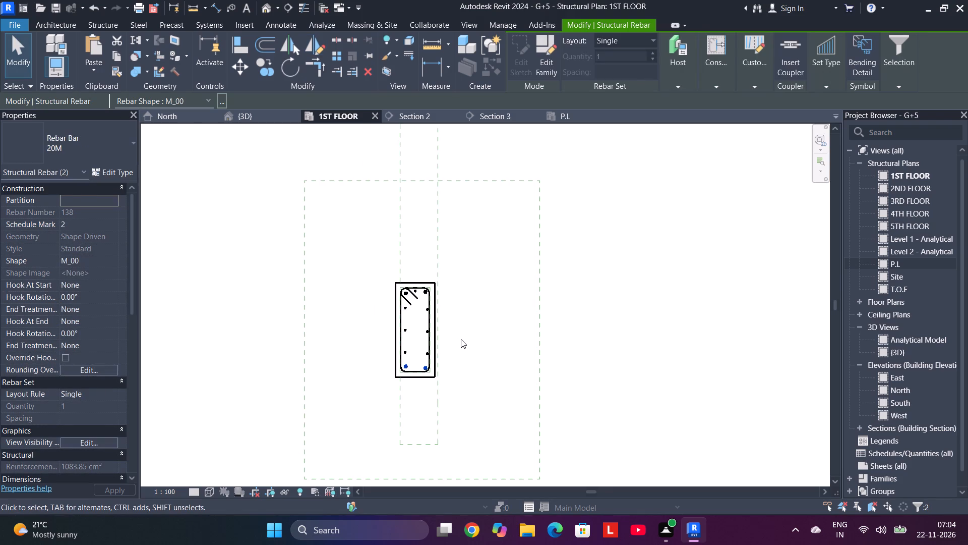
key(Escape)
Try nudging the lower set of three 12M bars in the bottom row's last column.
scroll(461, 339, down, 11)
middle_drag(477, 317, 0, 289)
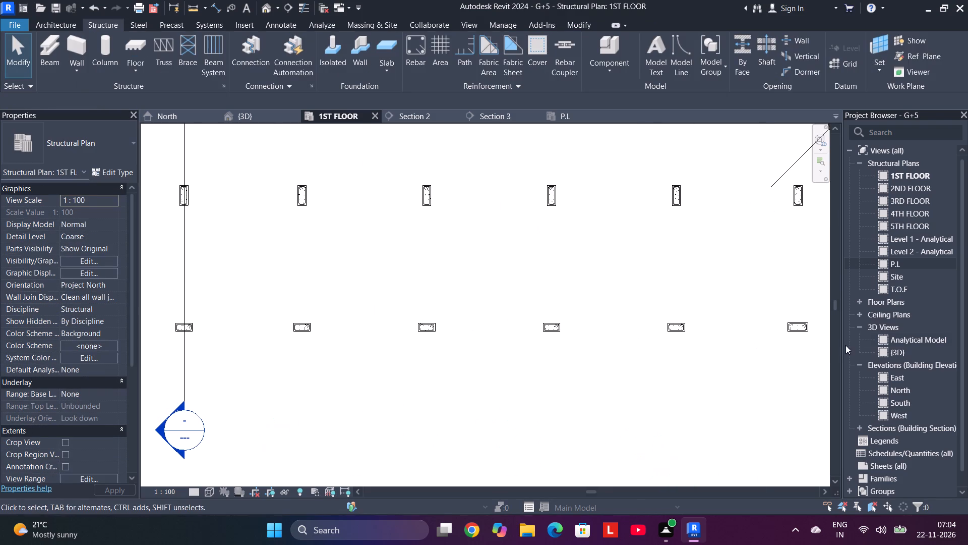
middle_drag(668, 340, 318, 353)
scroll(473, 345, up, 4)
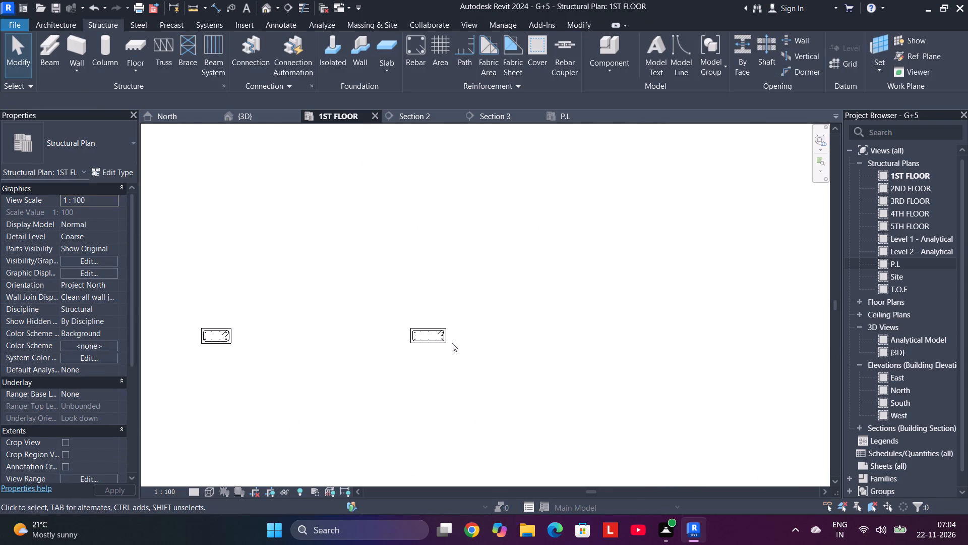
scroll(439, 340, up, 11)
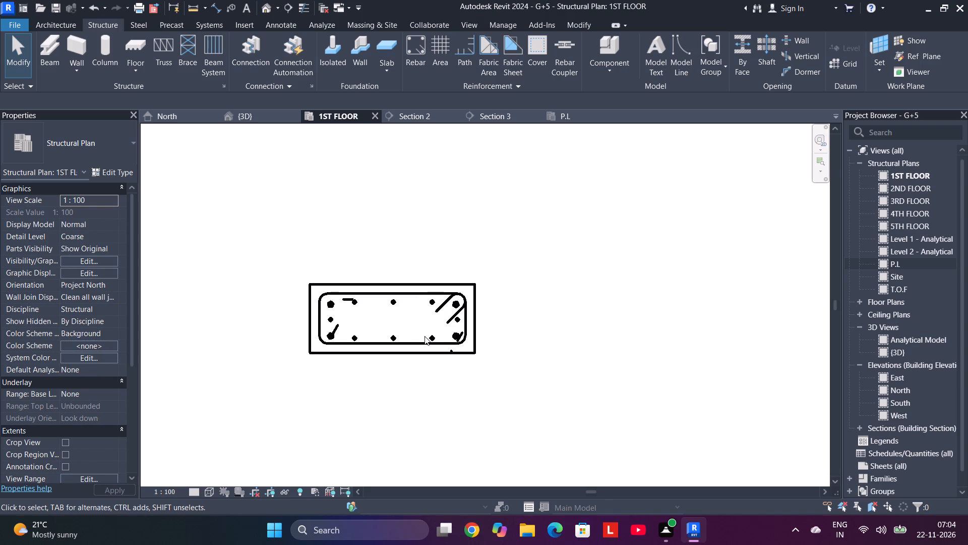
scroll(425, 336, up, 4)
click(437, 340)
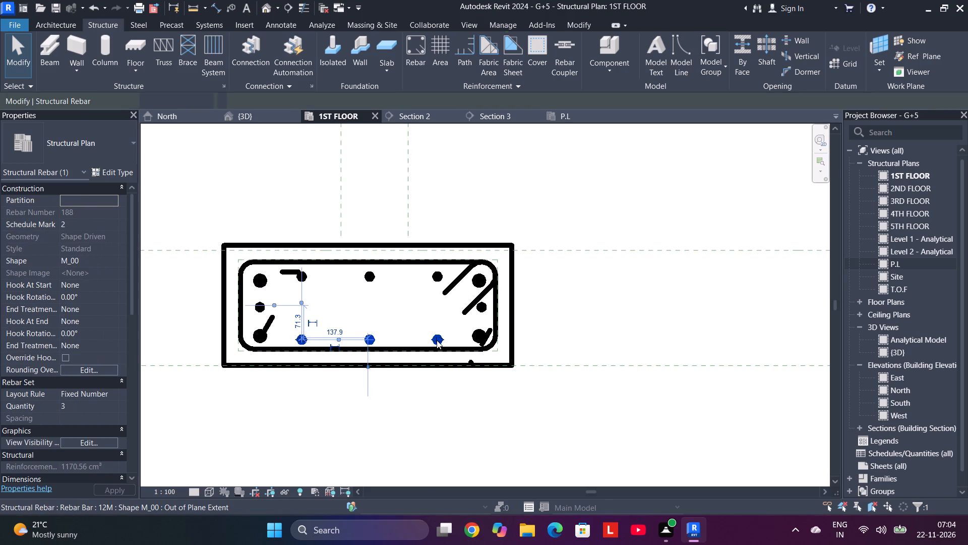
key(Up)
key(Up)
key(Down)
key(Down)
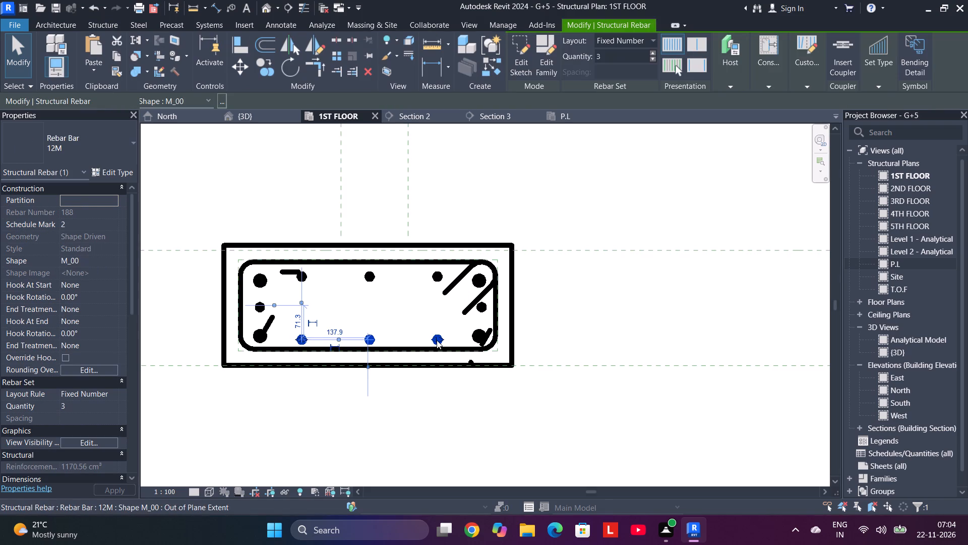
Inspect the lower edge of the bottom row's last column and review the columns across the 1ST FLOOR plan.
click(469, 356)
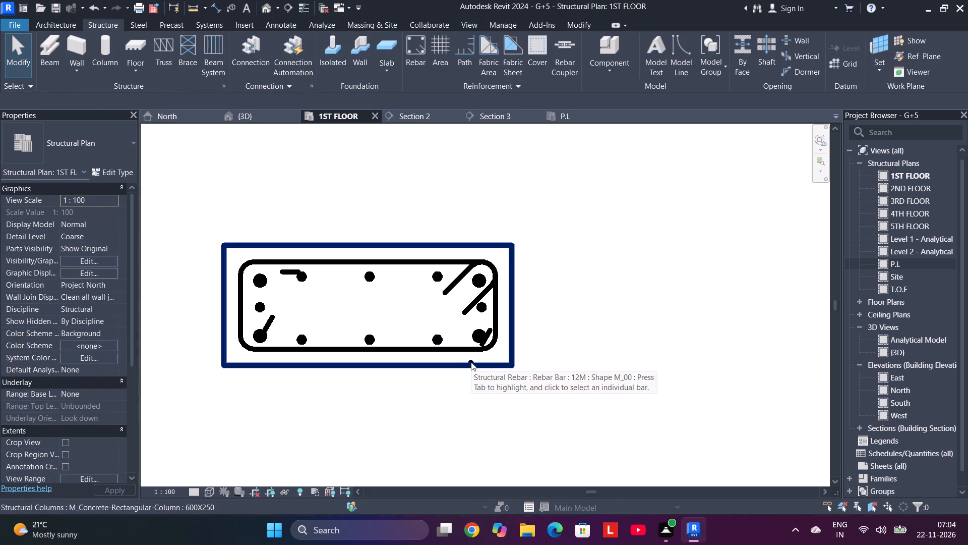
scroll(471, 362, up, 9)
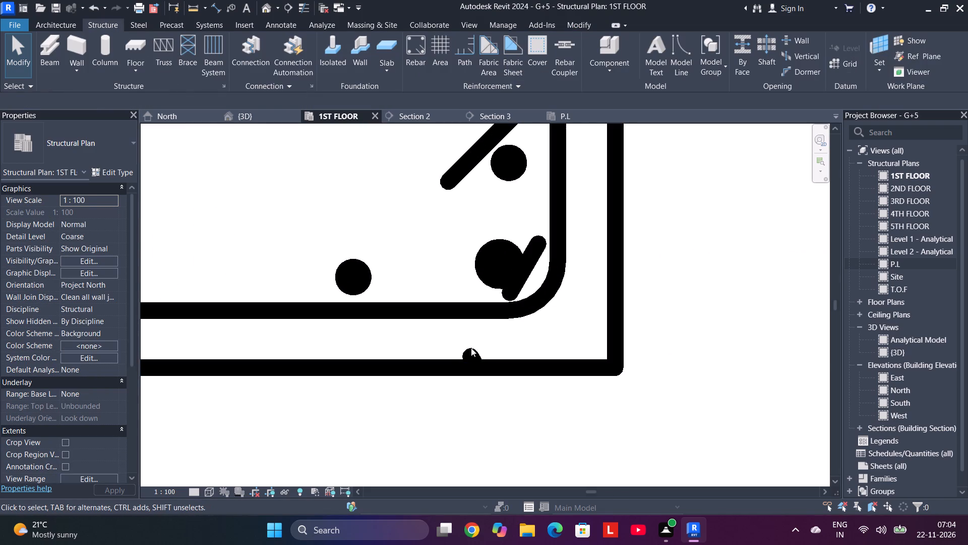
scroll(471, 348, down, 10)
scroll(298, 348, down, 10)
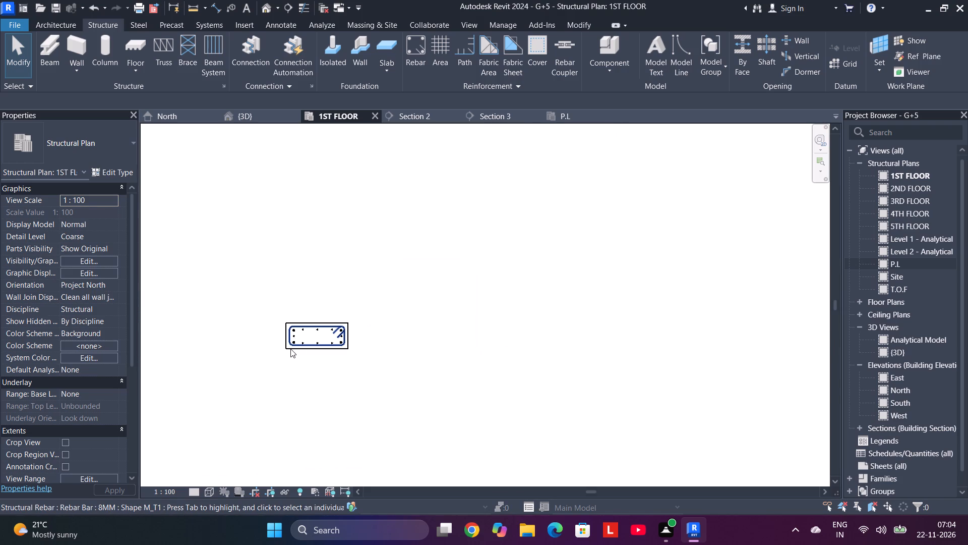
scroll(273, 390, down, 3)
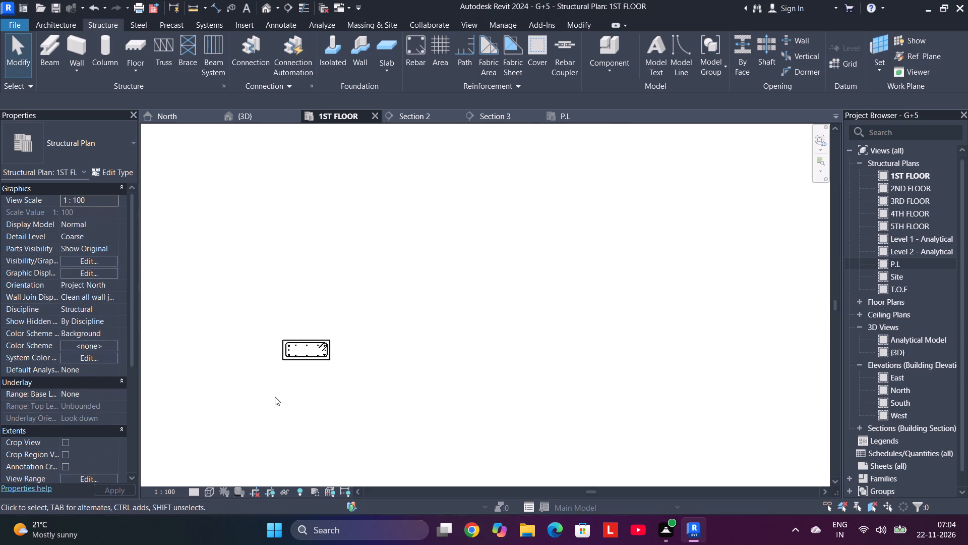
scroll(275, 397, down, 3)
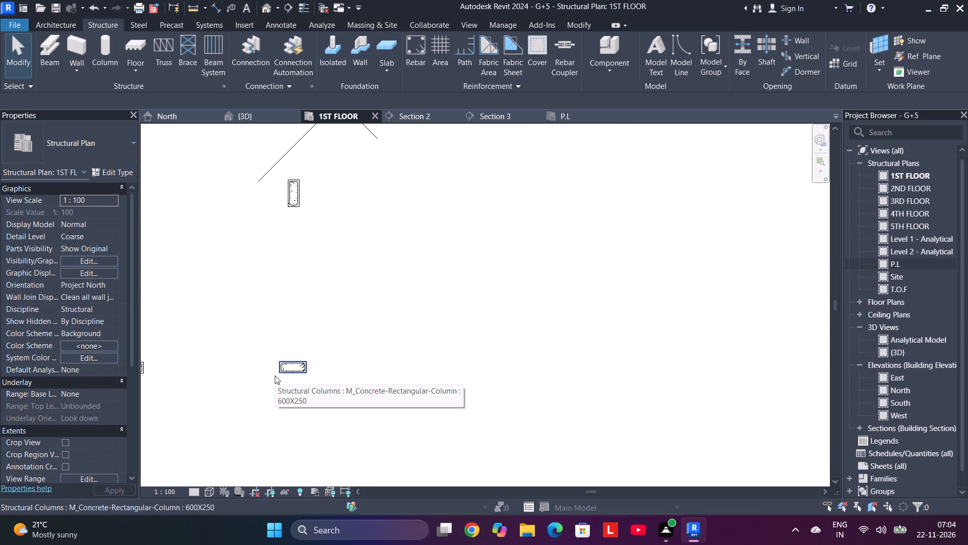
scroll(289, 365, down, 2)
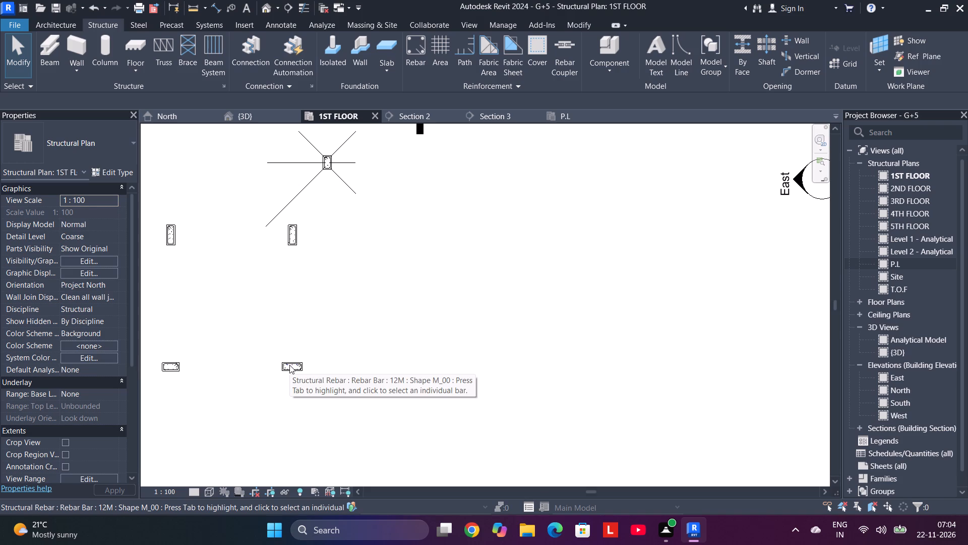
scroll(289, 357, down, 3)
middle_drag(300, 340, 369, 320)
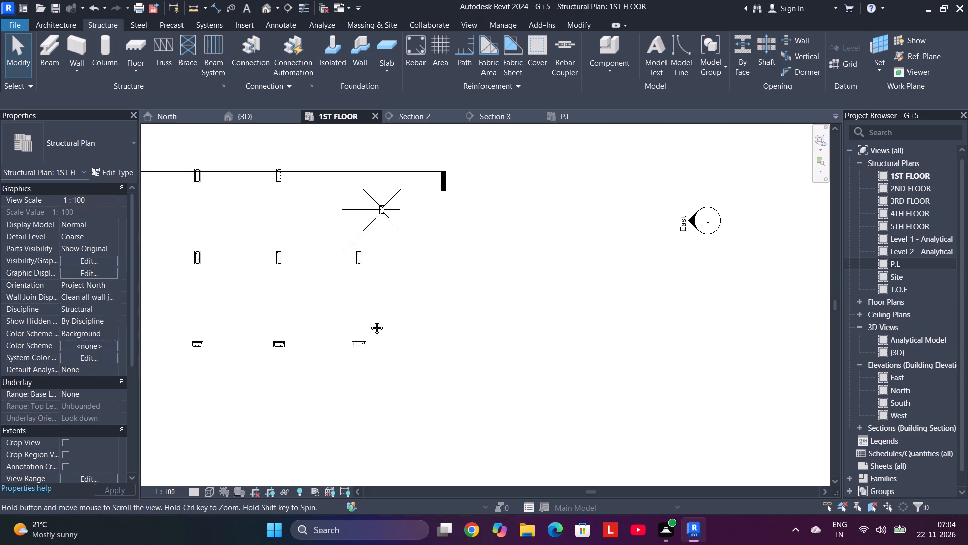
middle_drag(369, 320, 394, 313)
middle_click(394, 314)
middle_click(394, 315)
middle_click(394, 315)
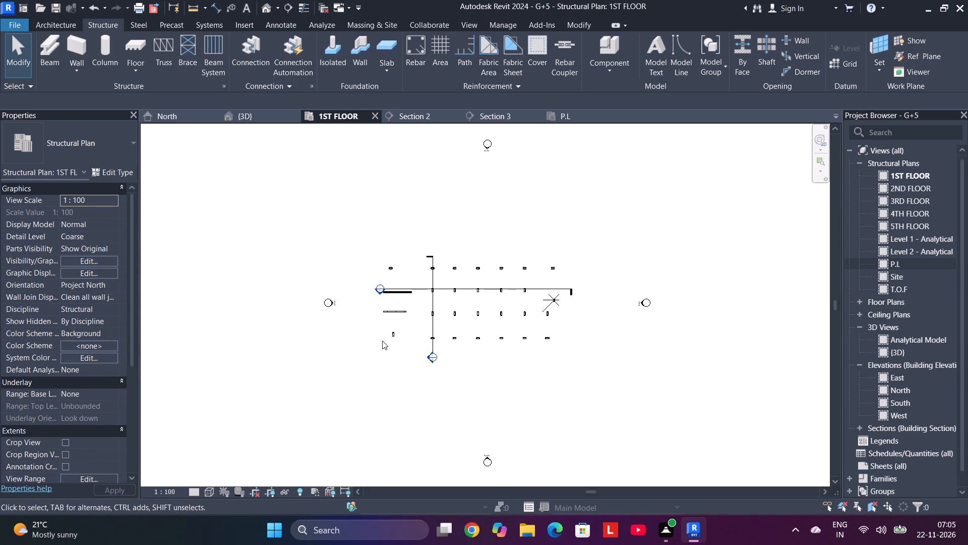
scroll(372, 350, down, 2)
scroll(372, 351, up, 2)
scroll(557, 314, up, 9)
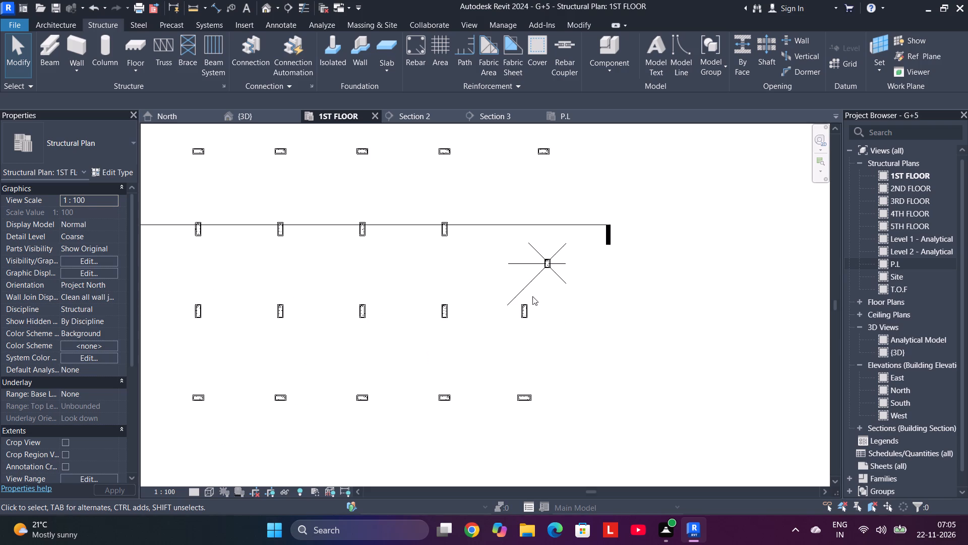
scroll(520, 315, up, 4)
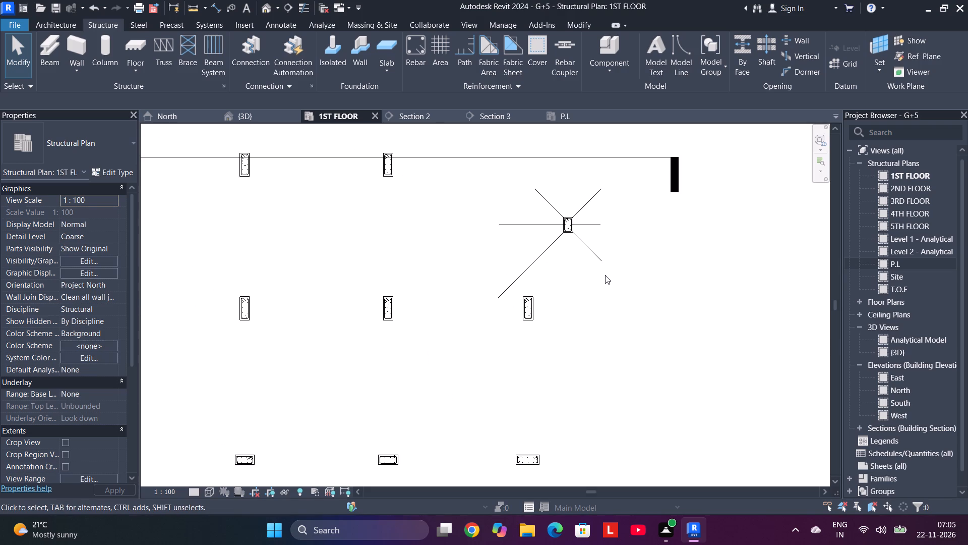
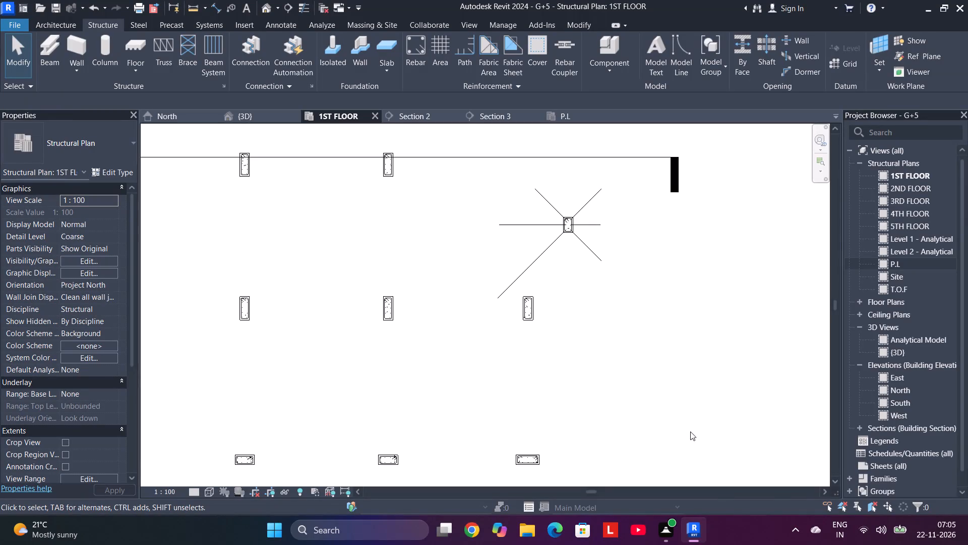
Delete the Section 2 line running horizontally through the upper row of columns in the 1ST FLOOR plan.
scroll(629, 329, down, 2)
scroll(638, 321, up, 3)
middle_drag(597, 249, 634, 278)
drag(631, 266, 551, 281)
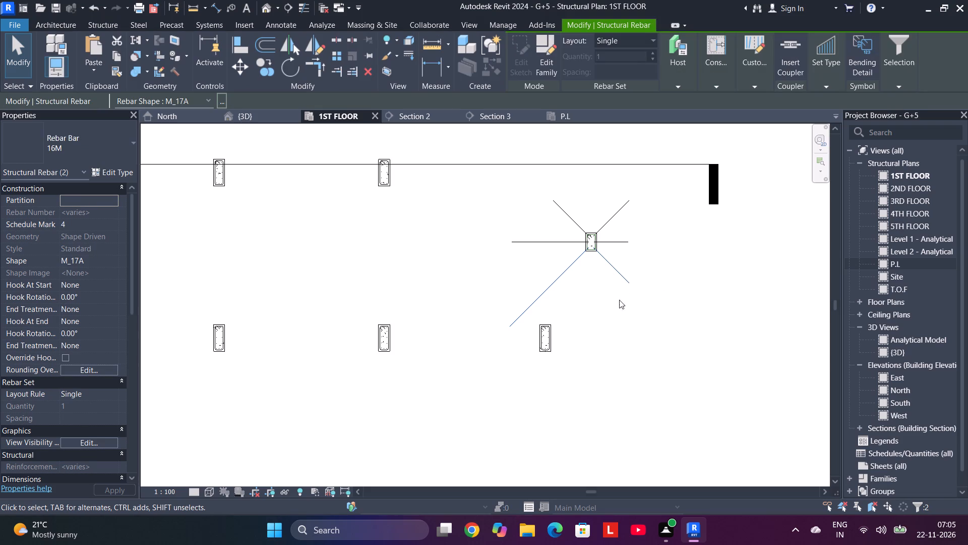
middle_click(654, 286)
scroll(615, 259, up, 8)
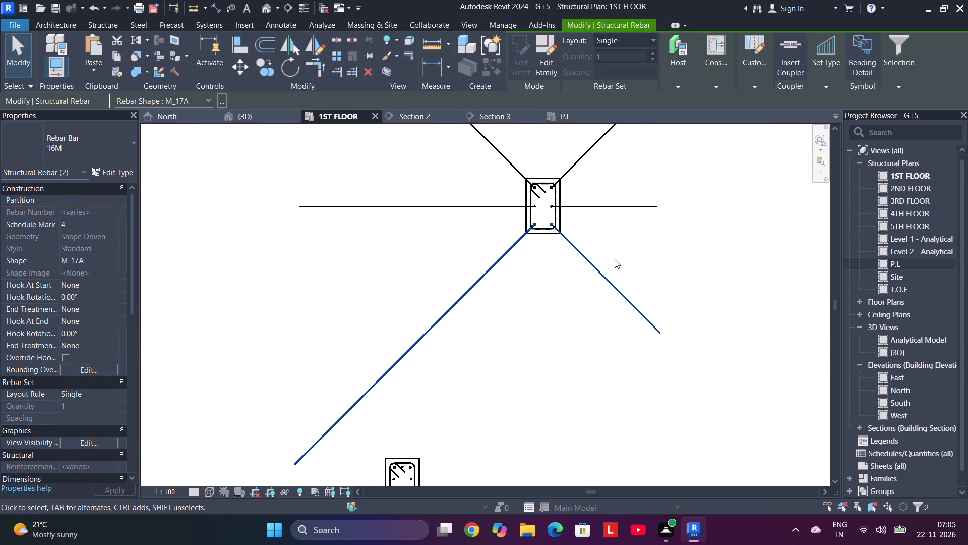
scroll(614, 259, down, 11)
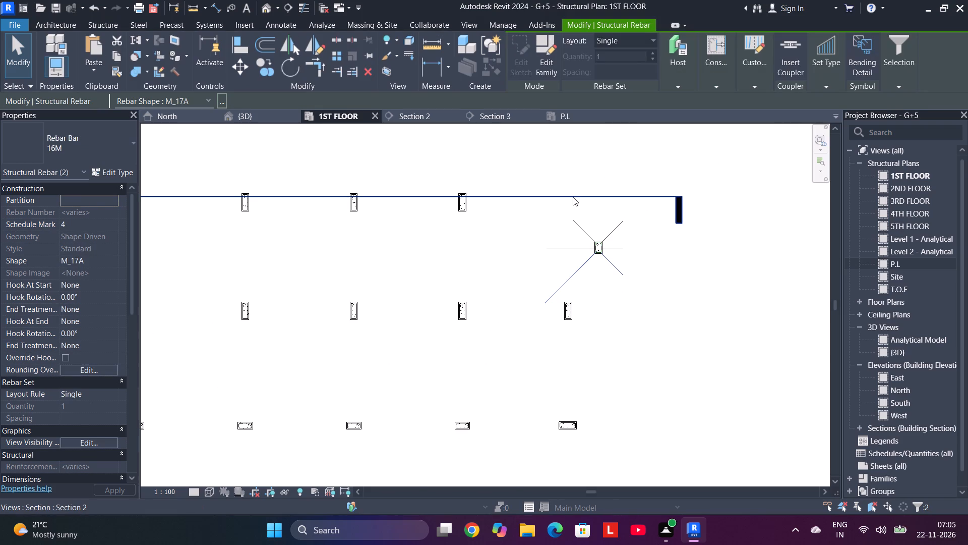
click(573, 197)
key(Delete)
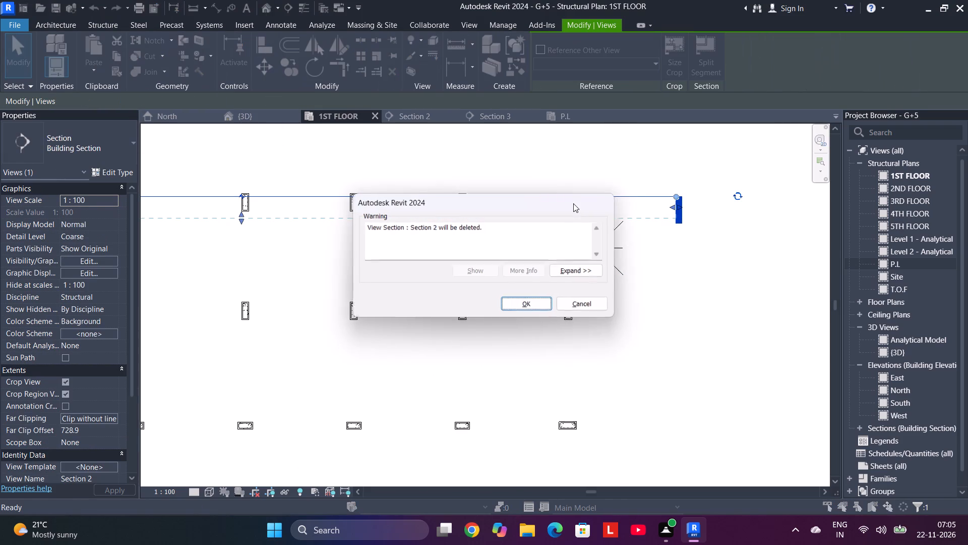
click(531, 299)
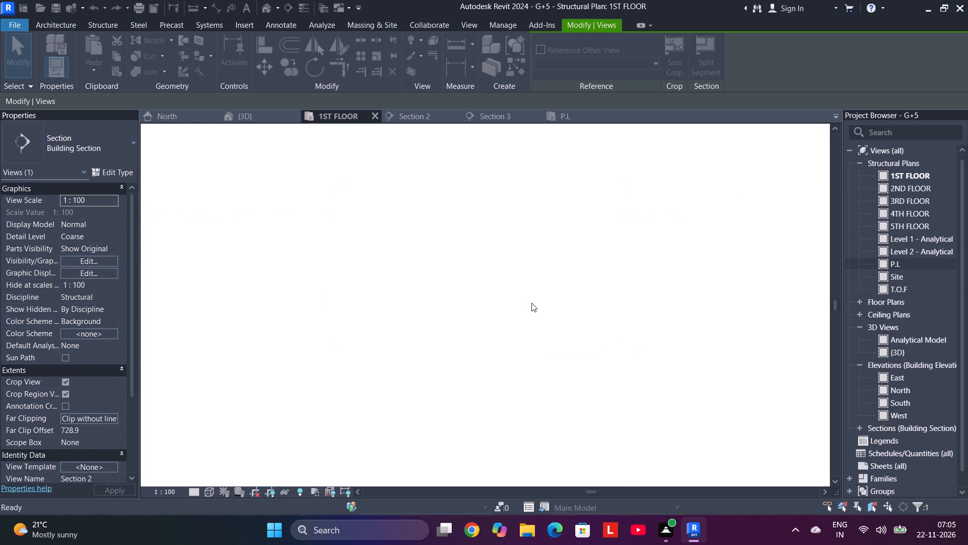
Delete the vertical Section 3 line running through a column row in the 1ST FLOOR plan.
scroll(531, 303, down, 3)
middle_drag(532, 303, 693, 298)
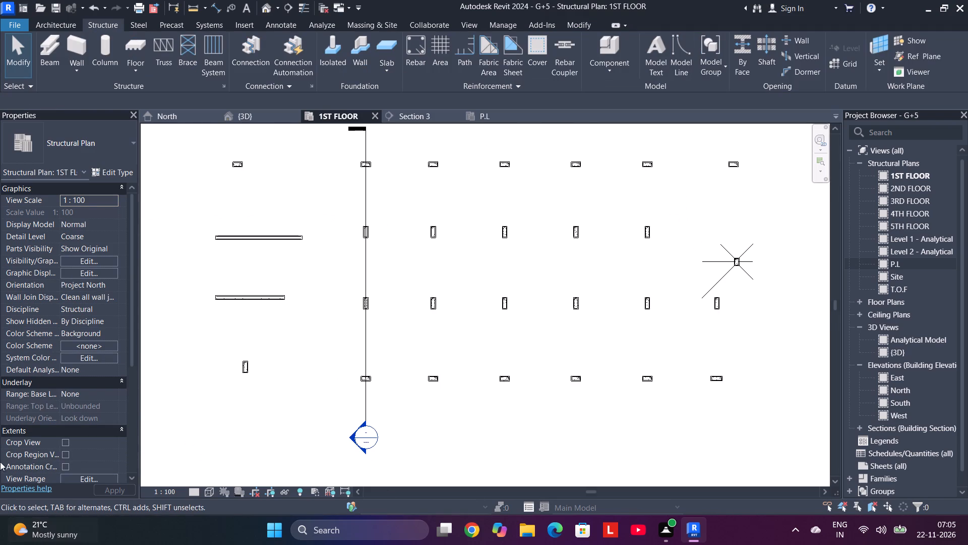
drag(394, 349, 324, 345)
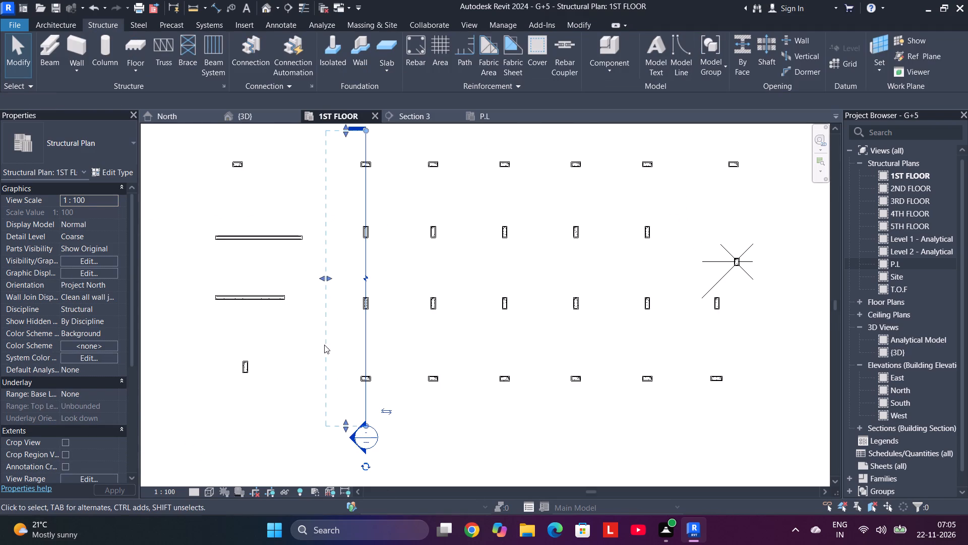
key(Delete)
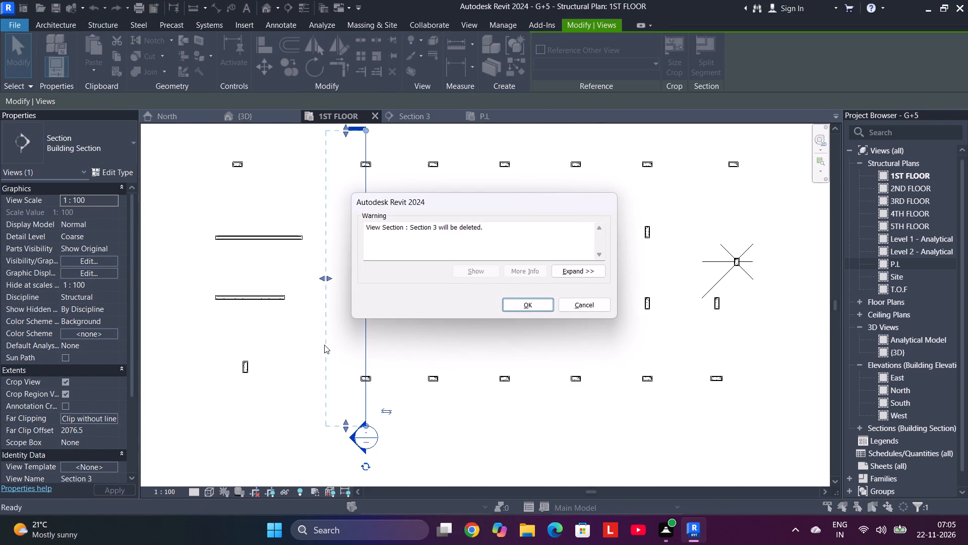
key(Return)
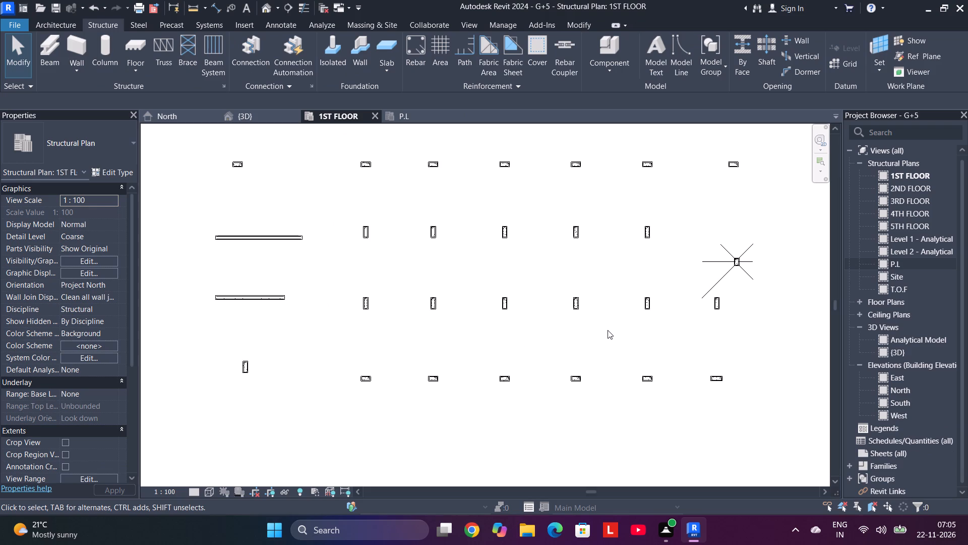
Draw a vertical building section through the column with the splayed bars and open its section view.
scroll(752, 285, up, 5)
middle_drag(748, 288, 461, 325)
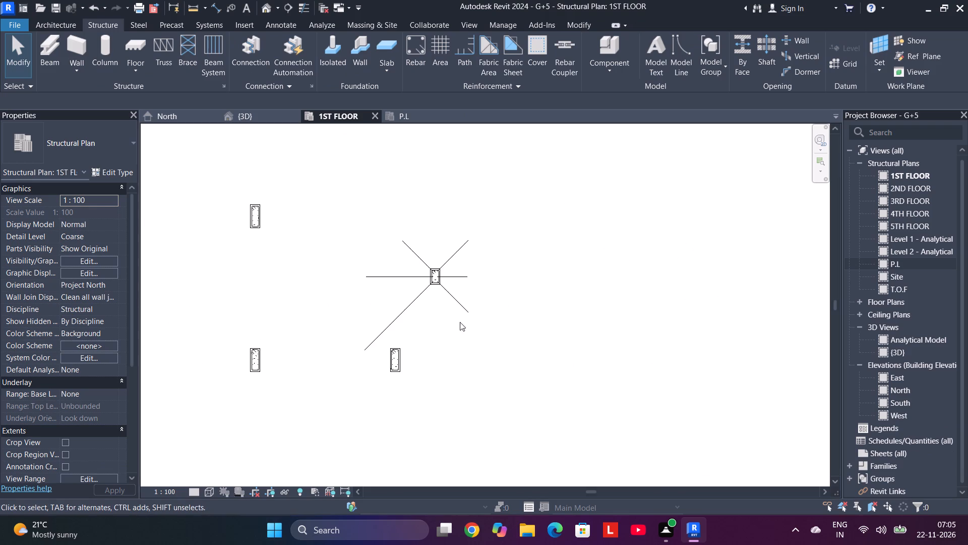
scroll(419, 279, up, 6)
scroll(476, 268, up, 3)
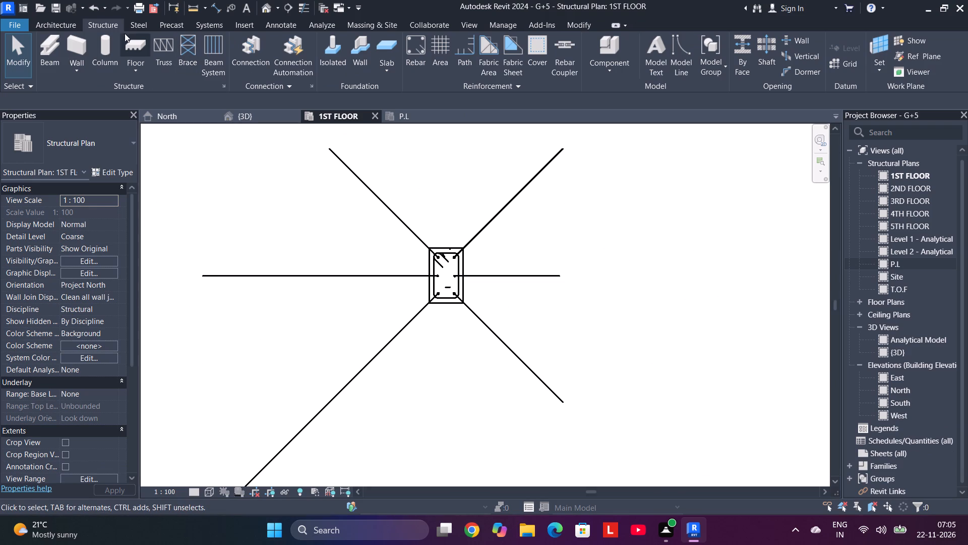
click(290, 2)
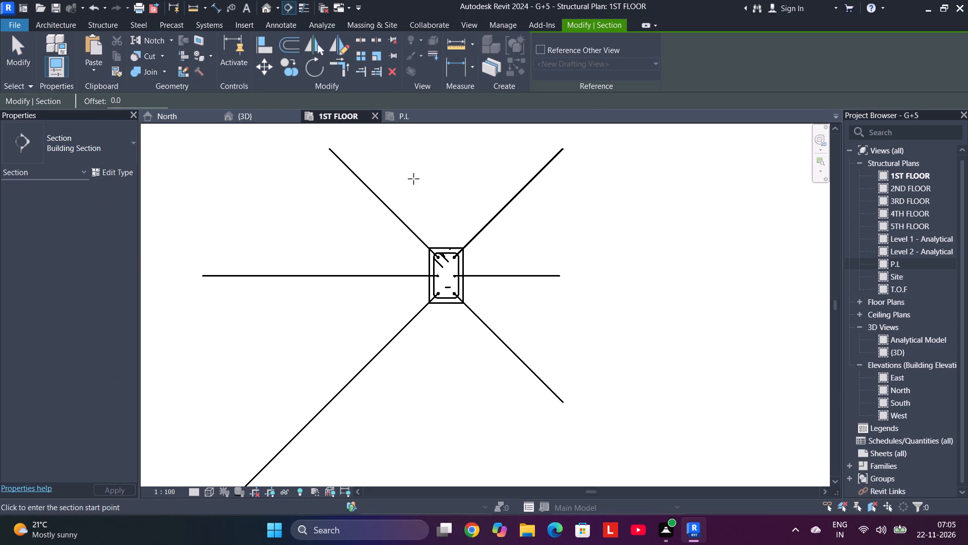
click(444, 207)
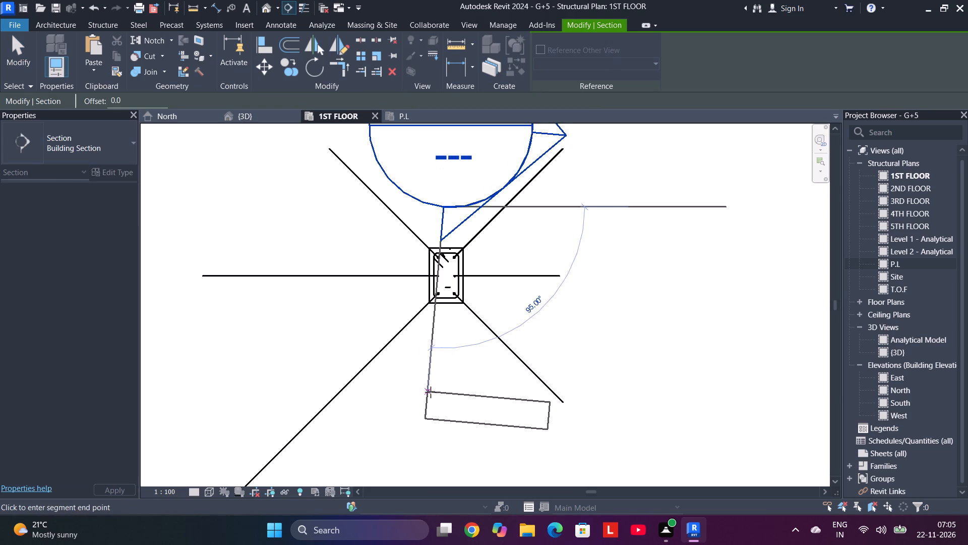
click(443, 393)
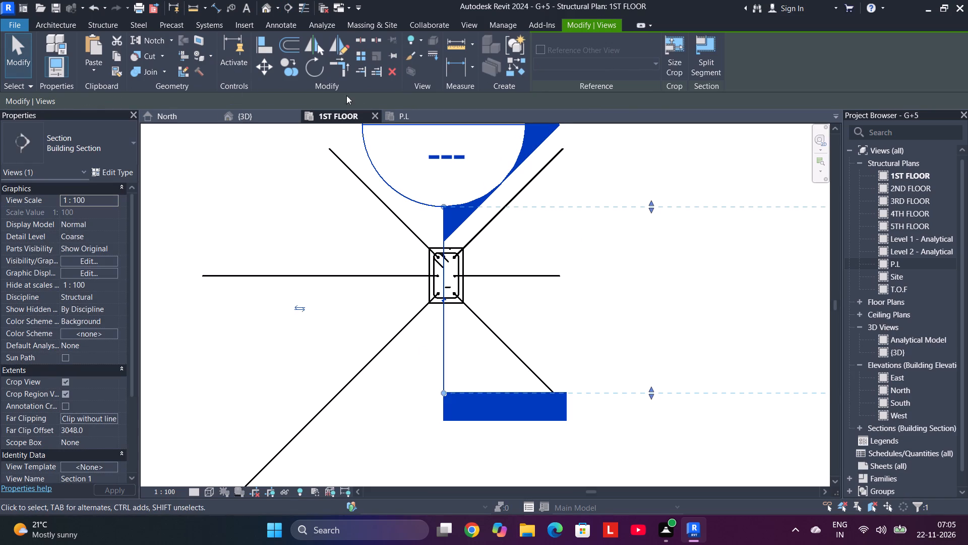
click(449, 216)
right_click(450, 217)
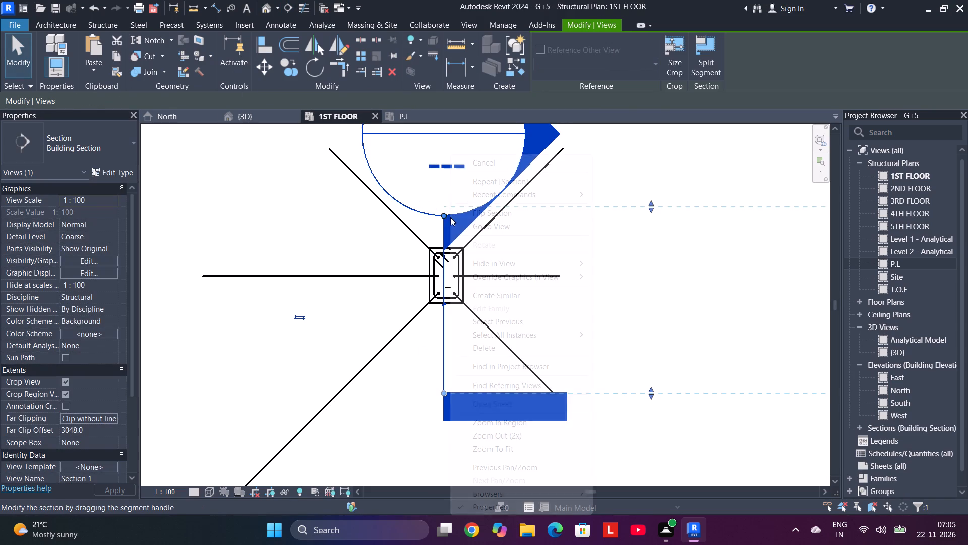
click(508, 220)
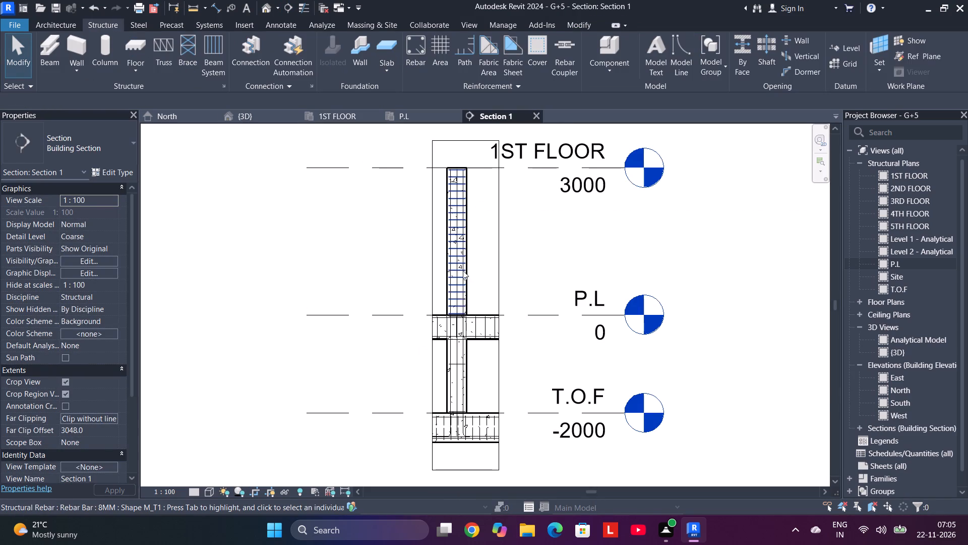
Edit the sketch of the column's upper-right diagonal 16M bar in the Section 1 view, removing its horizontal bottom leg.
click(395, 115)
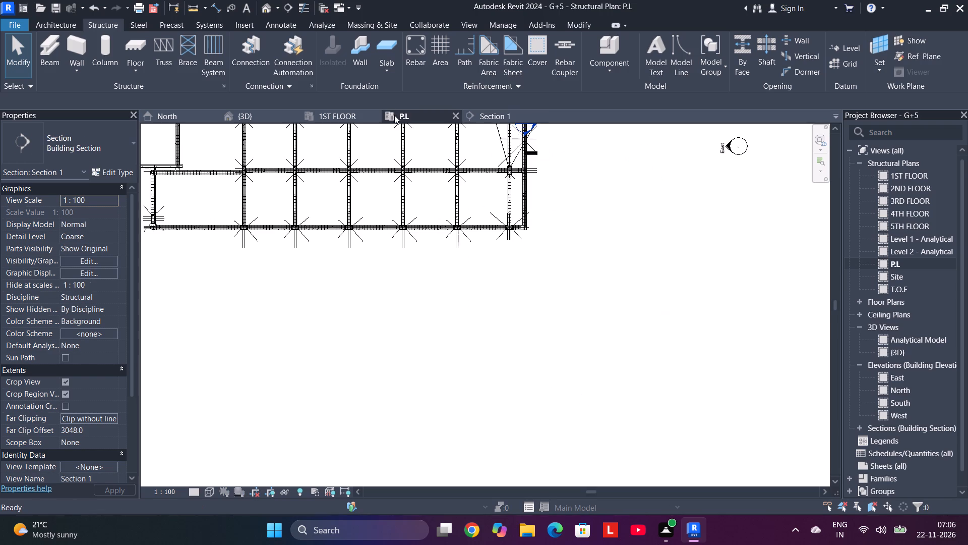
click(331, 113)
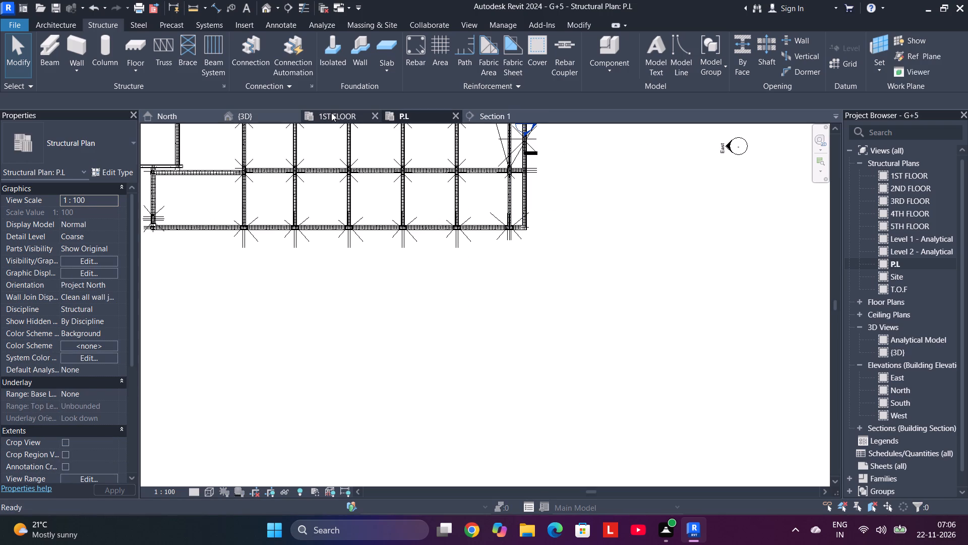
click(493, 224)
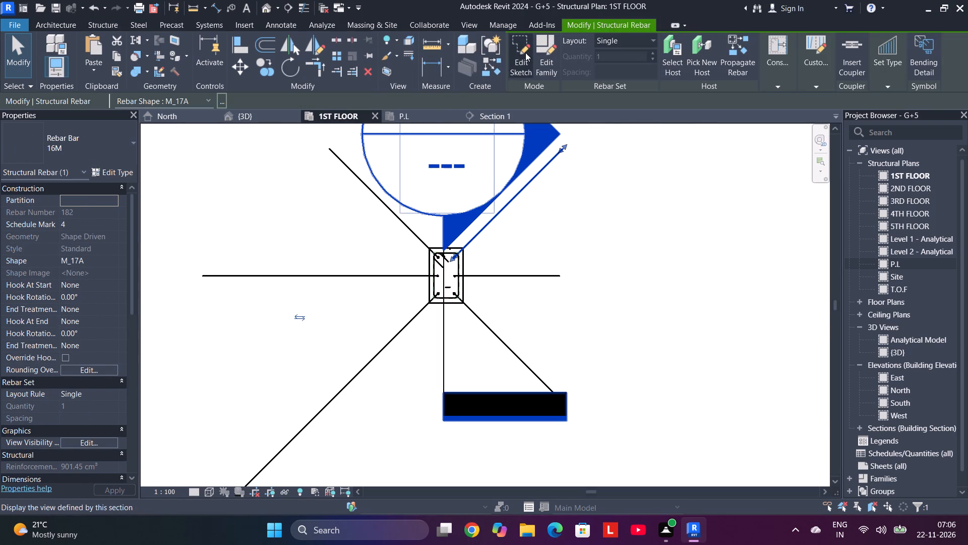
click(525, 52)
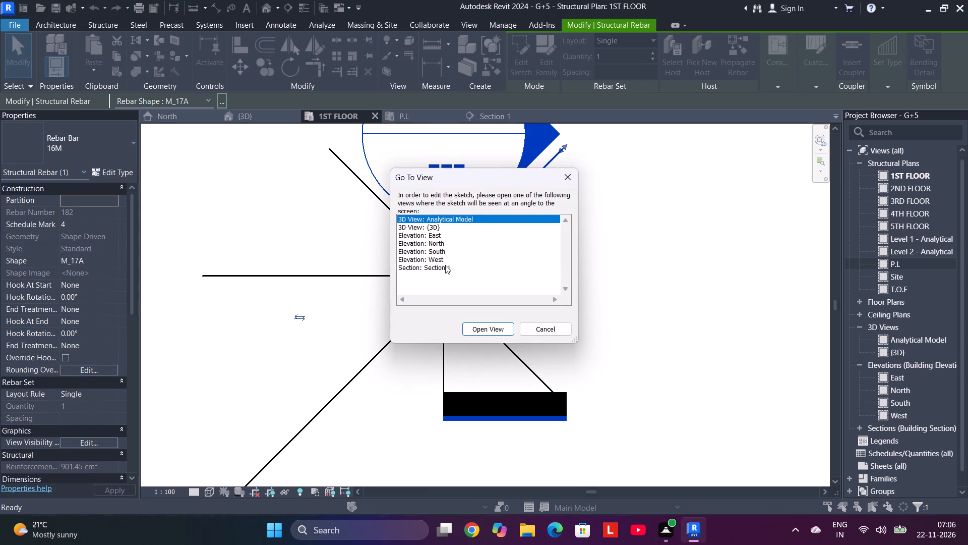
click(445, 265)
click(479, 329)
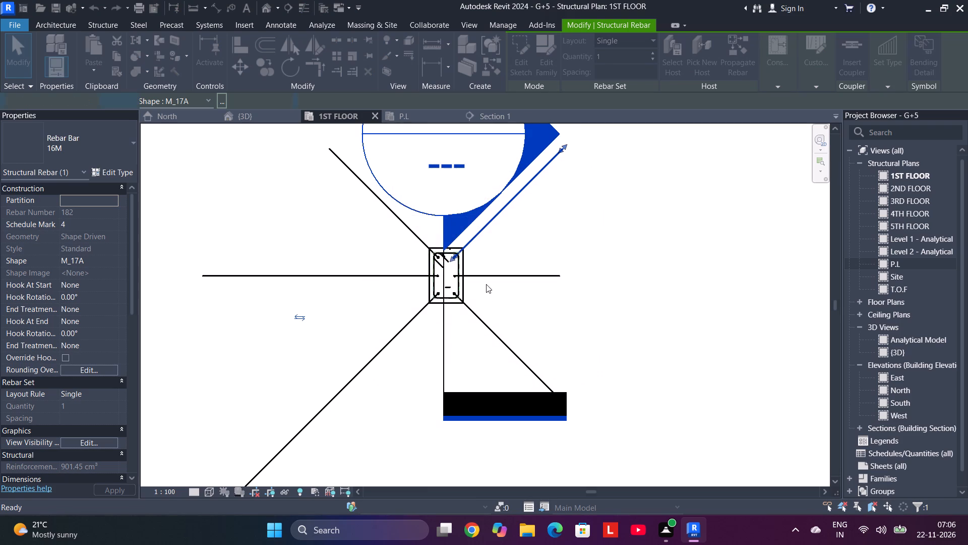
click(435, 338)
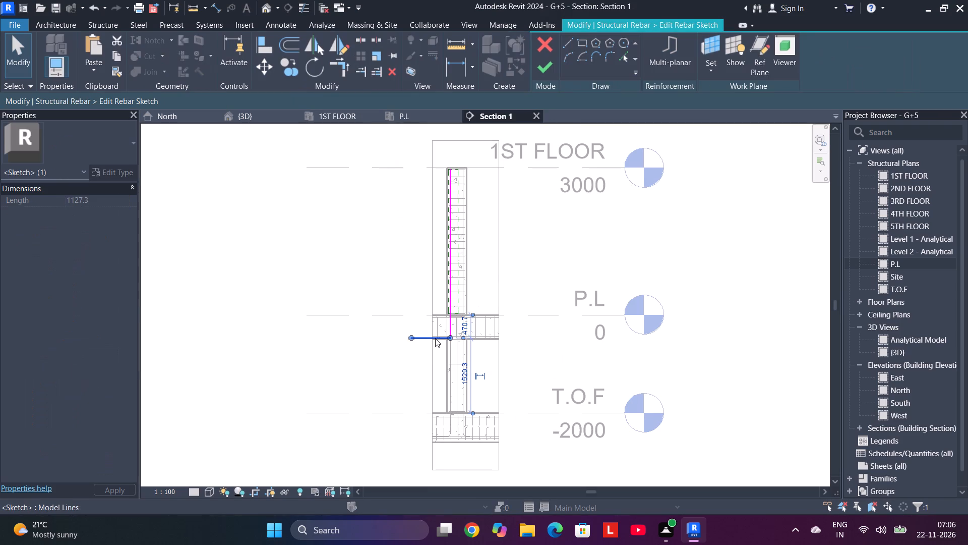
key(Delete)
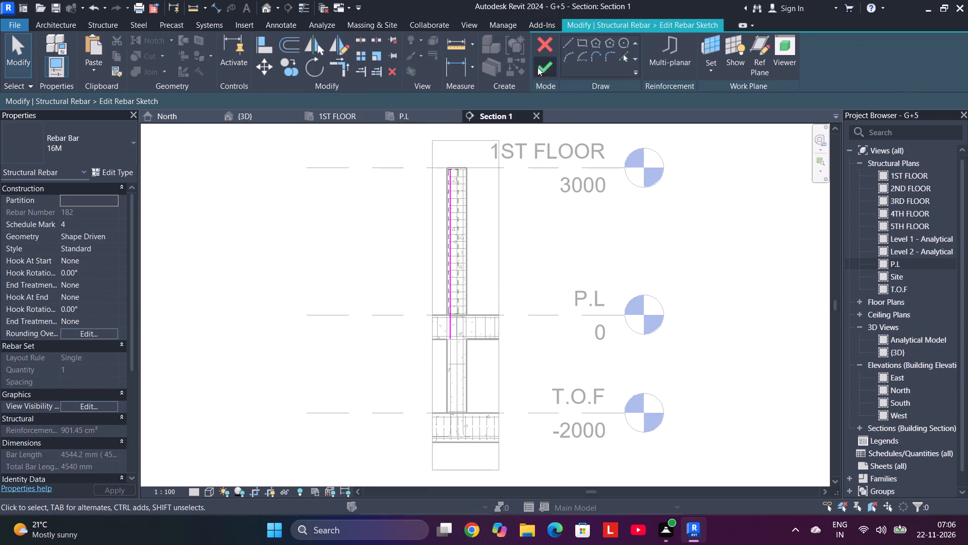
click(543, 67)
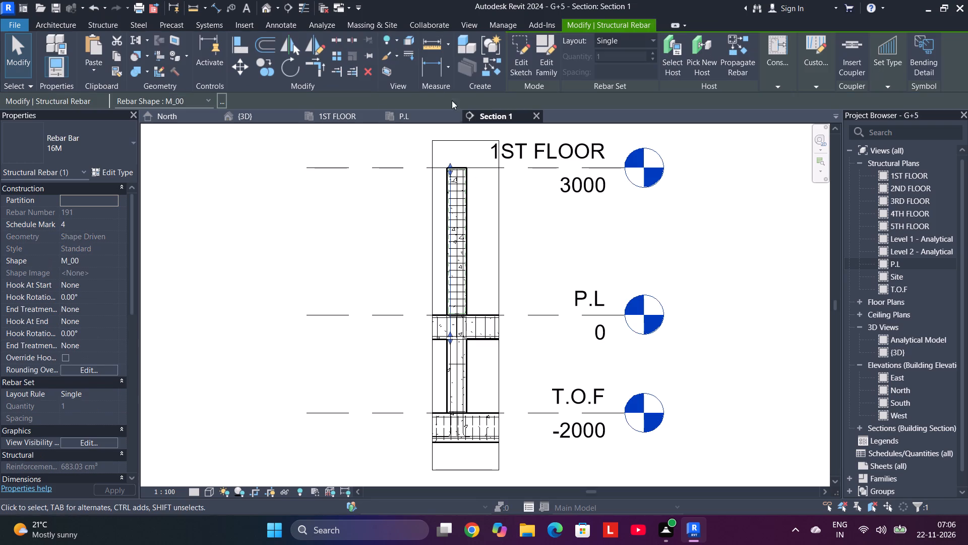
Return to the 1ST FLOOR plan and place its view next to Section 1.
click(406, 112)
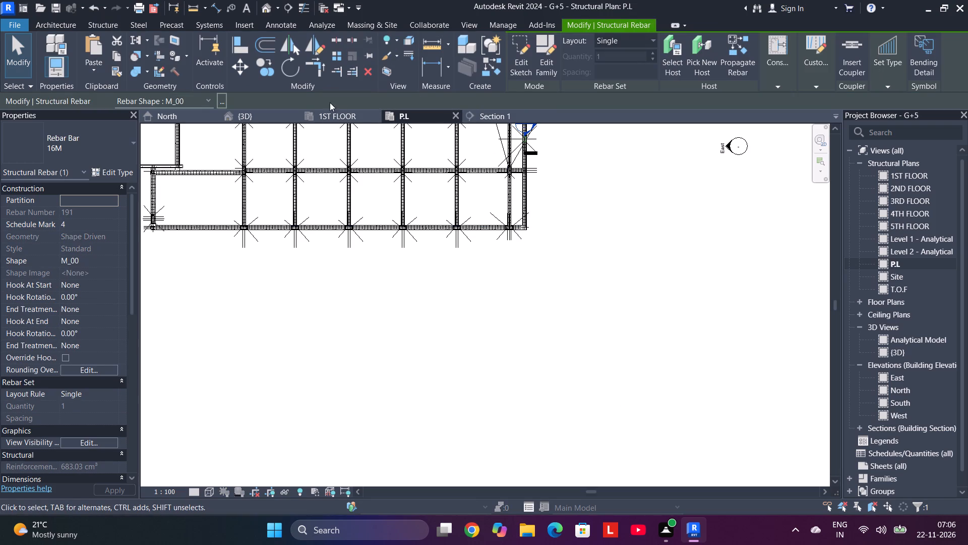
click(334, 117)
drag(337, 115, 416, 113)
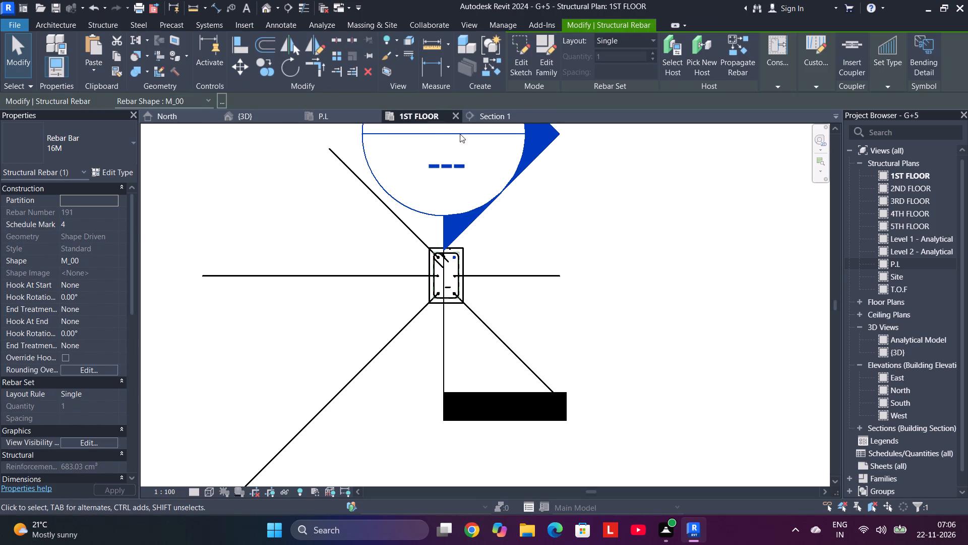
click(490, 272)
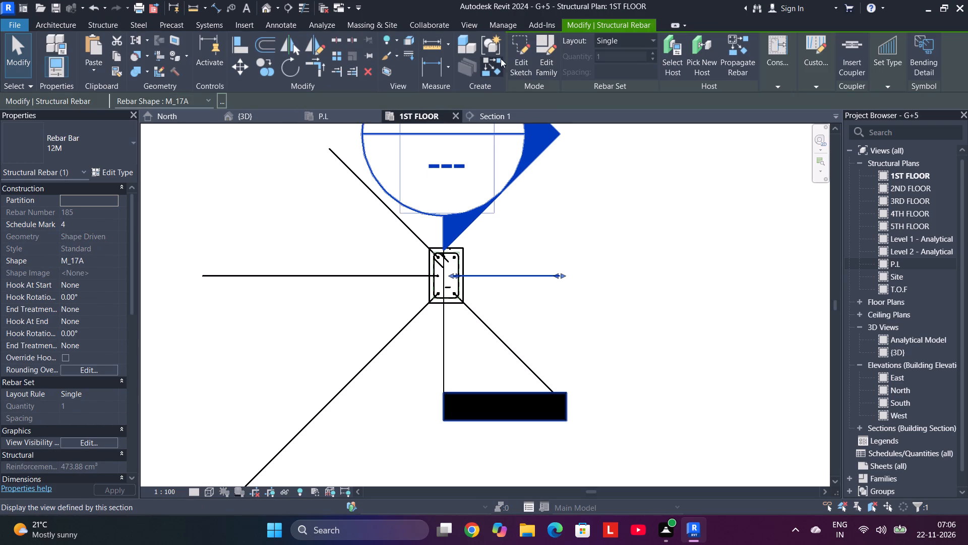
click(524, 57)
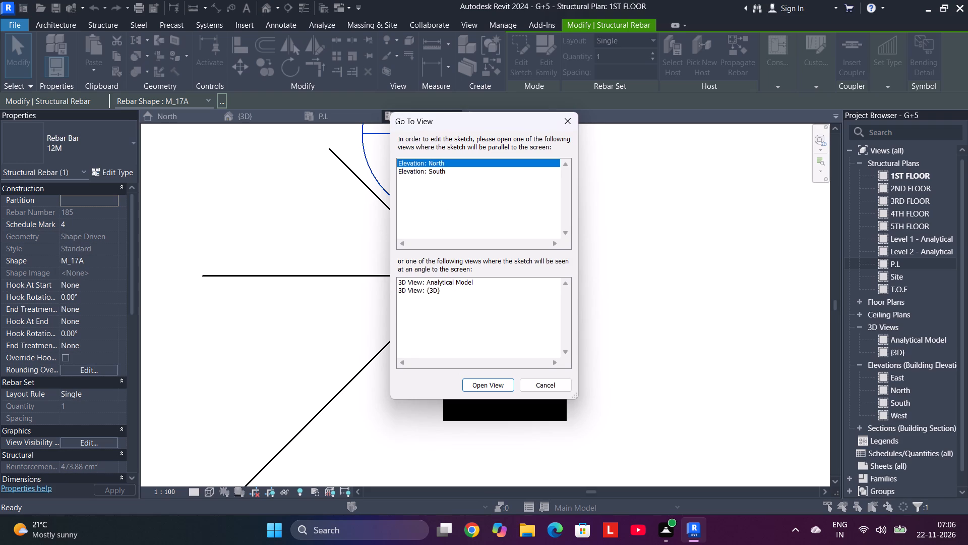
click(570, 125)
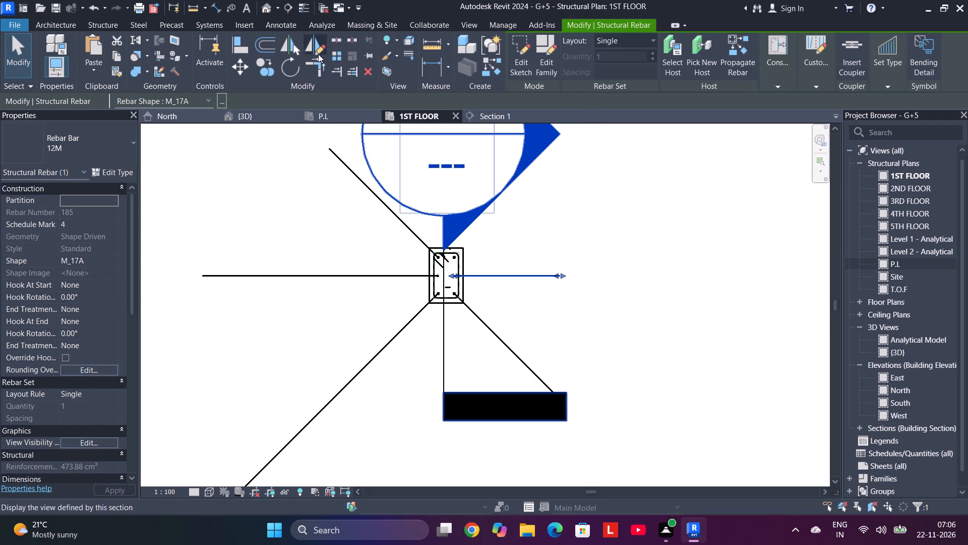
Draw a short horizontal building section through the same column, just below its horizontal 12M bars.
click(286, 3)
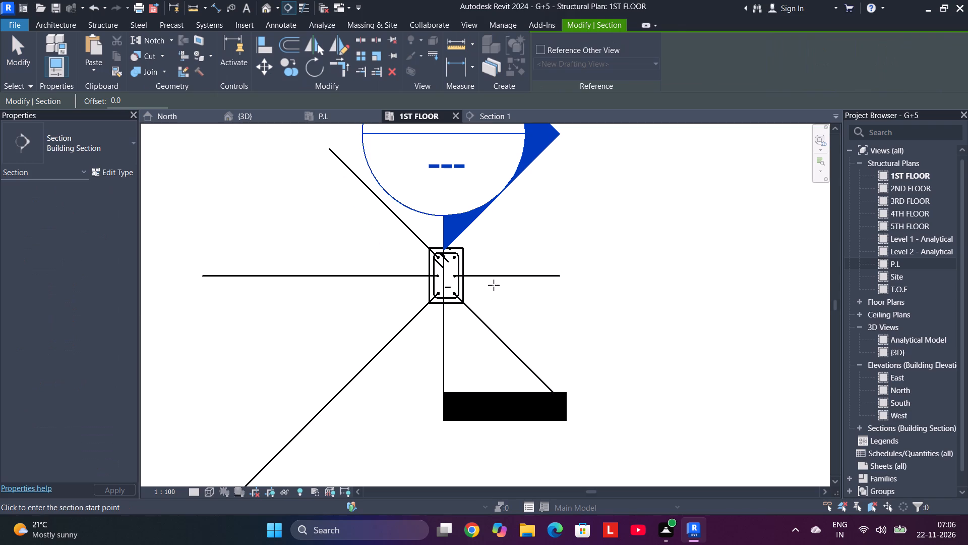
drag(494, 285, 489, 283)
click(371, 286)
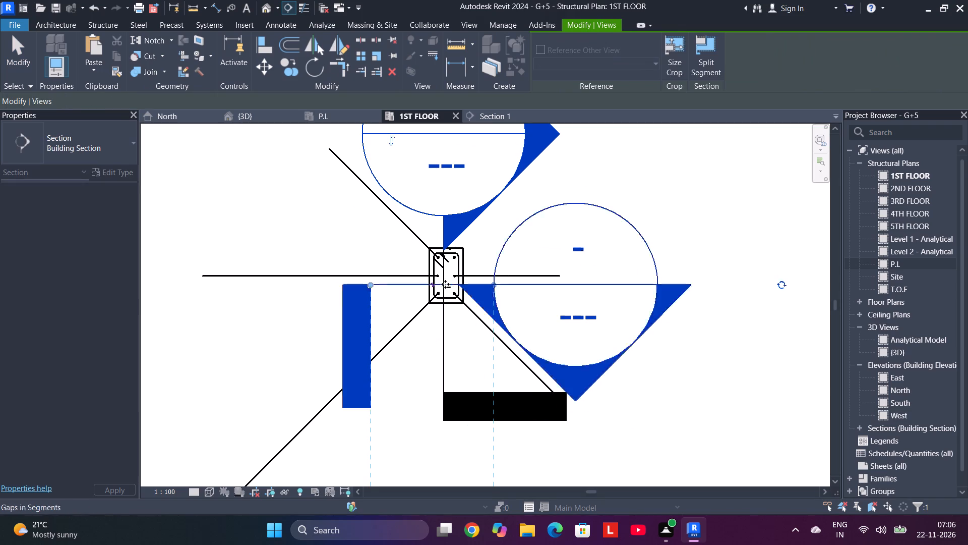
key(Delete)
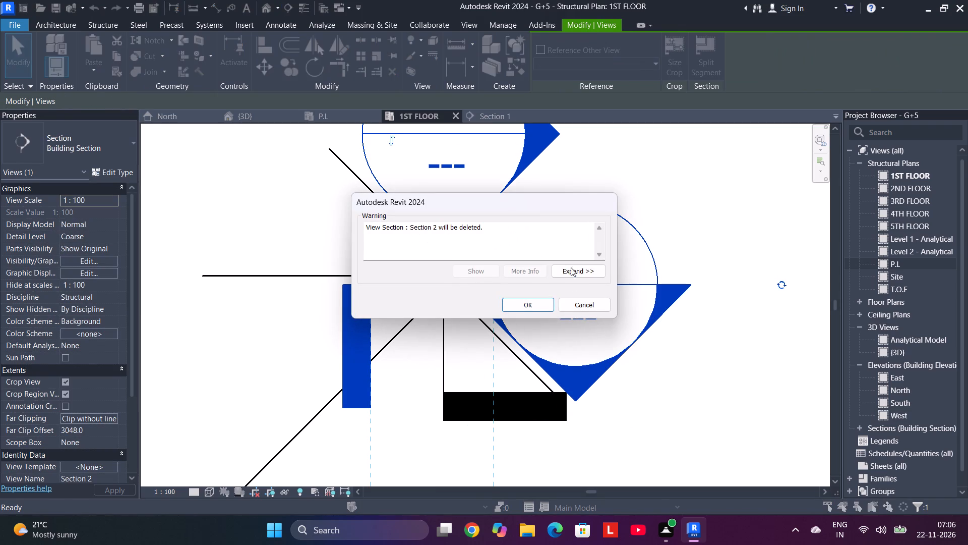
click(573, 300)
click(637, 173)
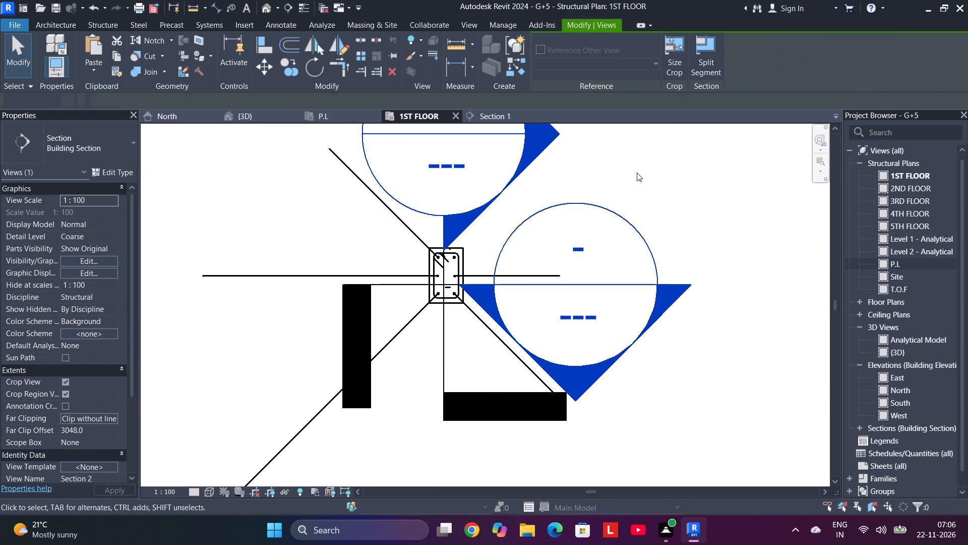
Edit the sketch of the column's right-hand horizontal 12M bar in the Section 2 view, deleting its horizontal bottom leg.
click(396, 285)
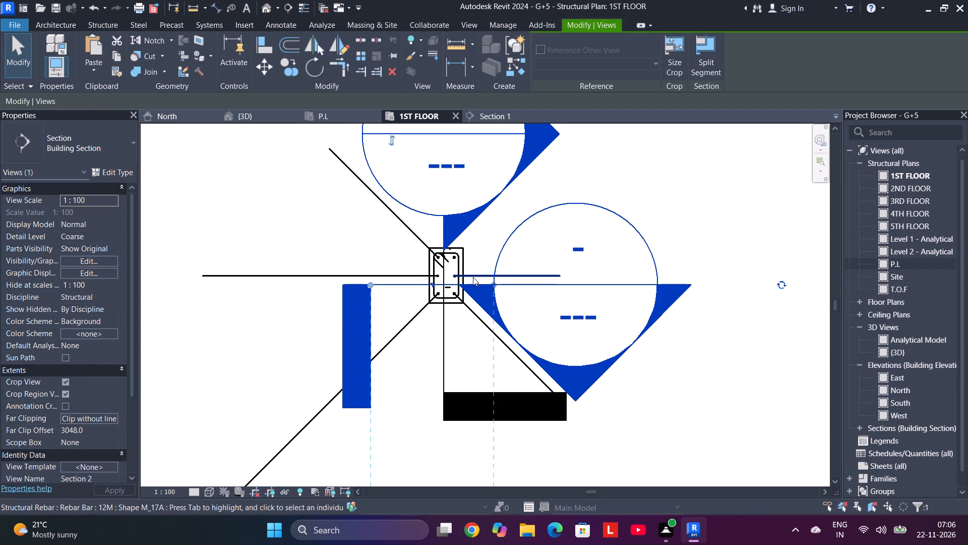
click(473, 277)
click(524, 64)
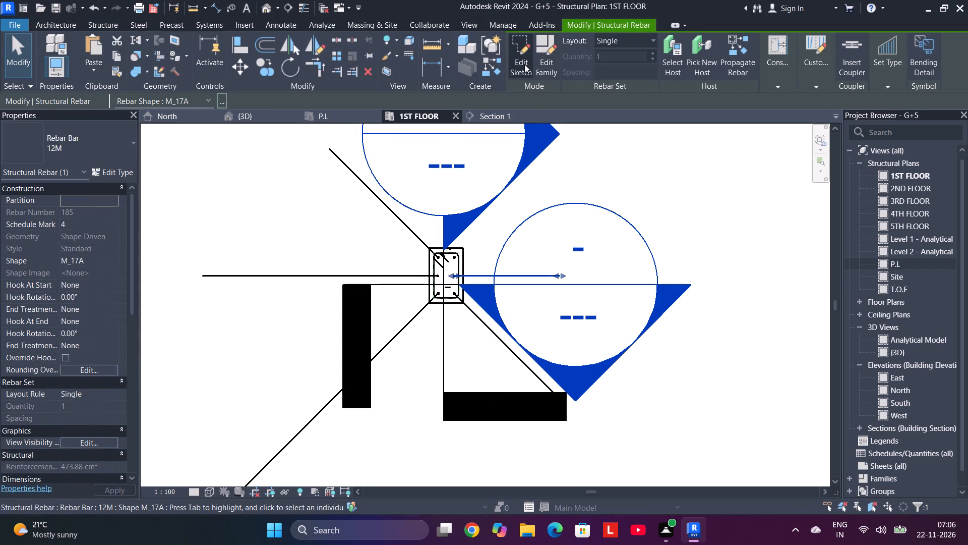
click(436, 179)
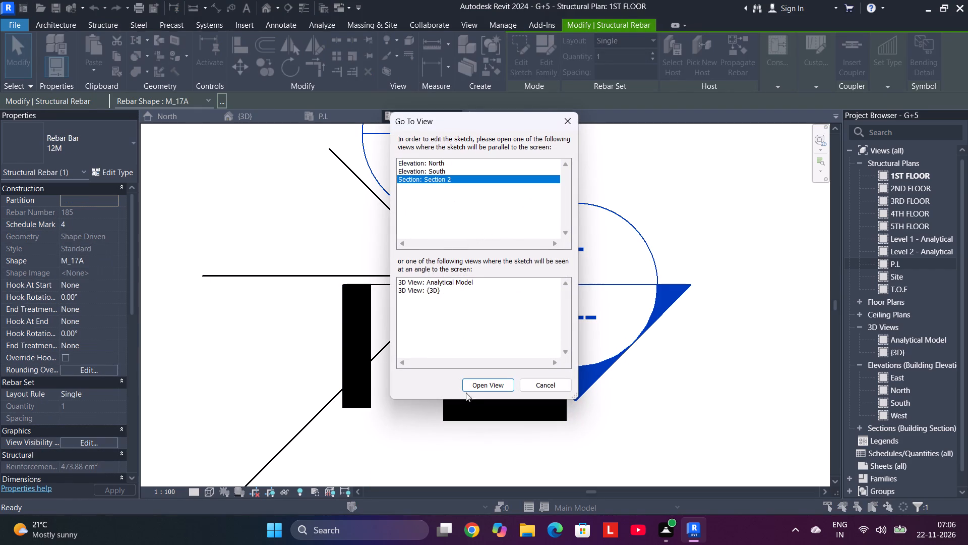
click(471, 385)
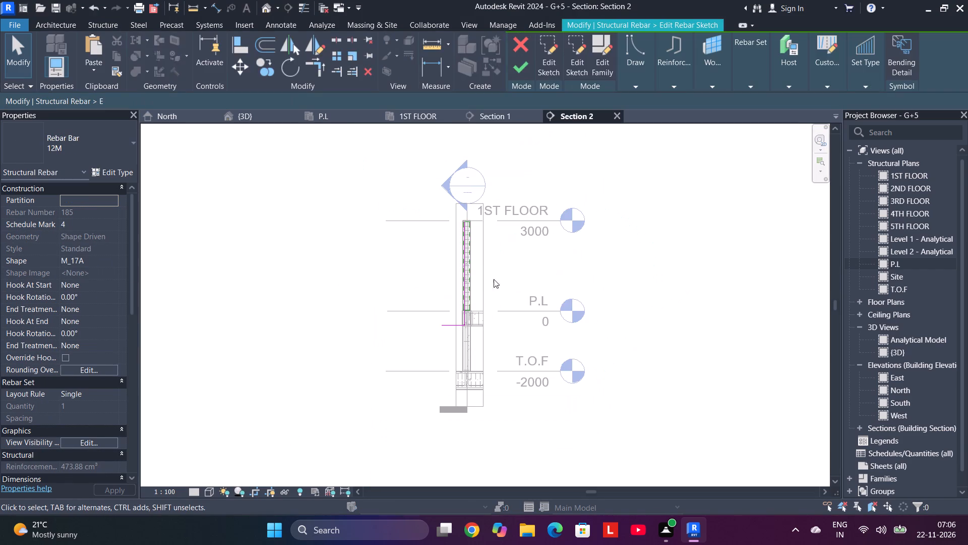
scroll(510, 348, up, 4)
scroll(454, 335, up, 4)
click(371, 291)
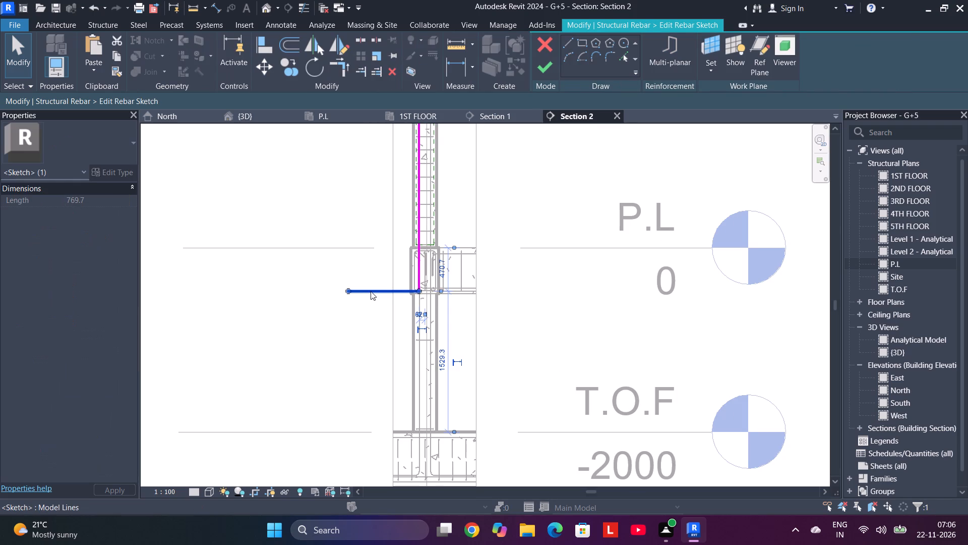
key(Delete)
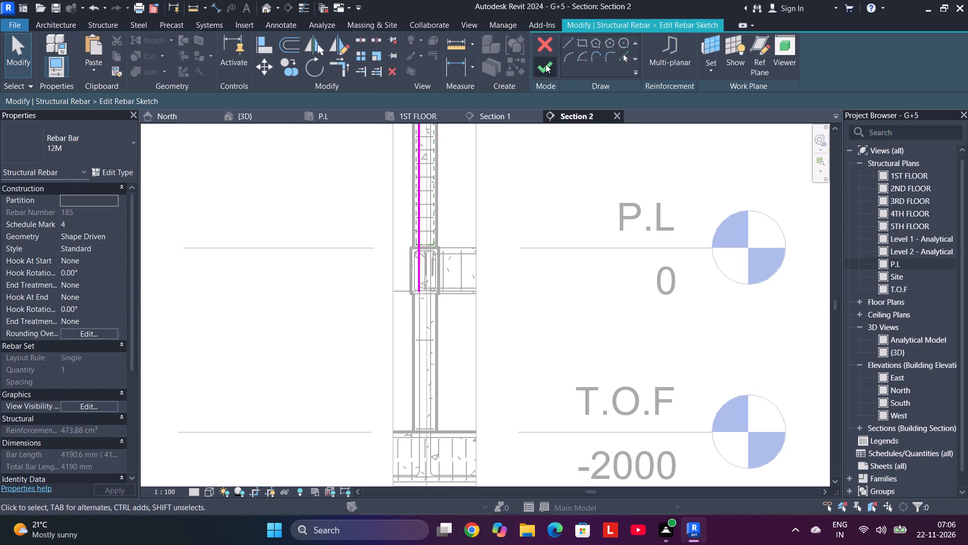
click(546, 64)
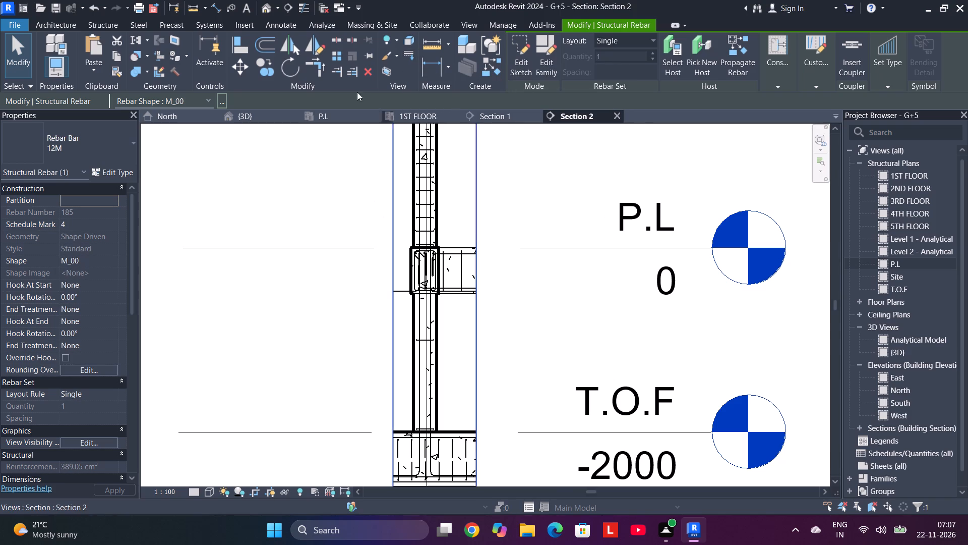
From the 1ST FLOOR plan, edit the column's lower-right diagonal 16M bar sketch in Section 1, deleting its horizontal bottom leg.
click(494, 114)
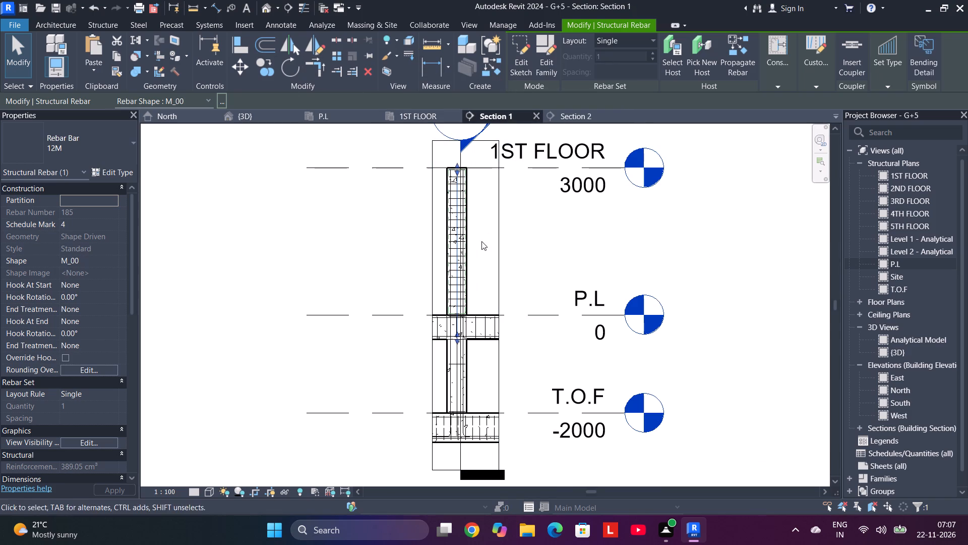
click(407, 119)
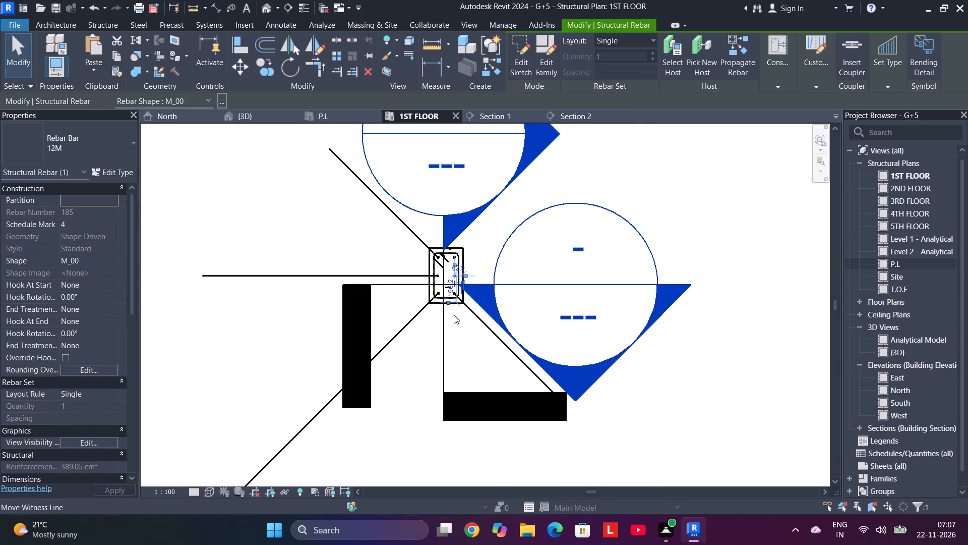
click(486, 324)
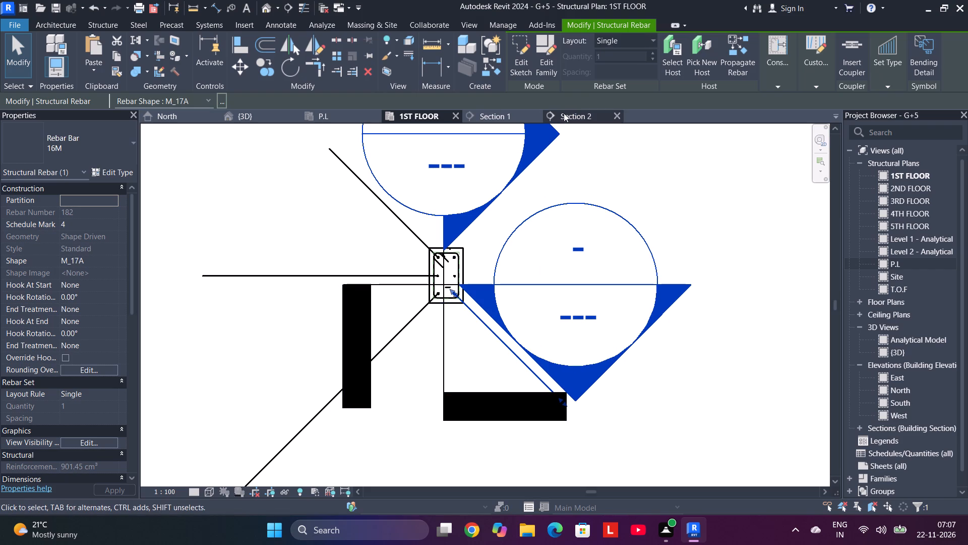
click(515, 63)
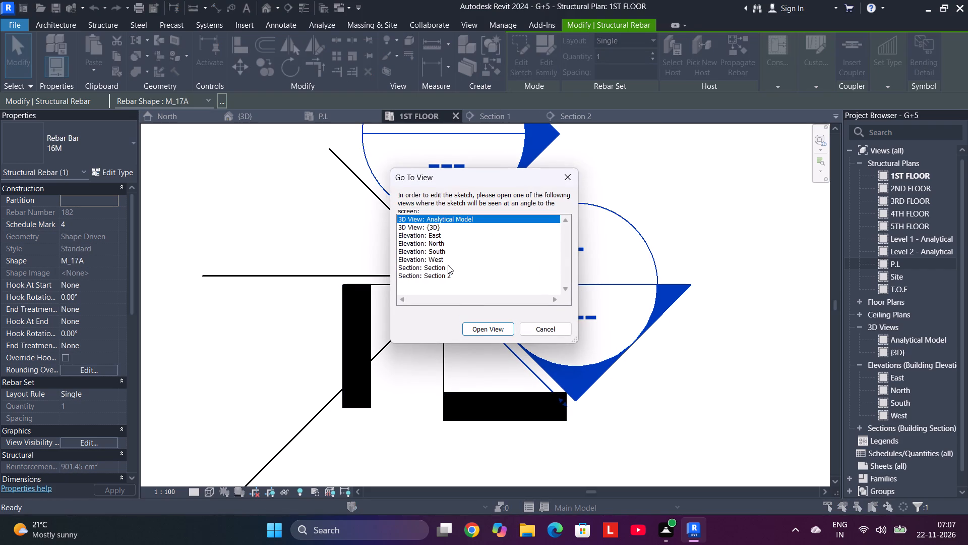
click(447, 267)
click(474, 330)
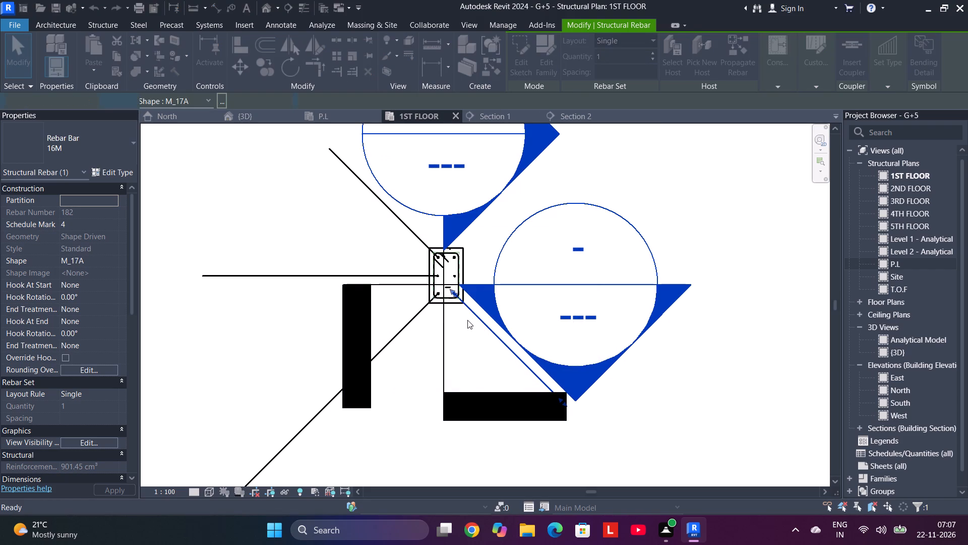
scroll(475, 345, up, 4)
click(485, 332)
key(Delete)
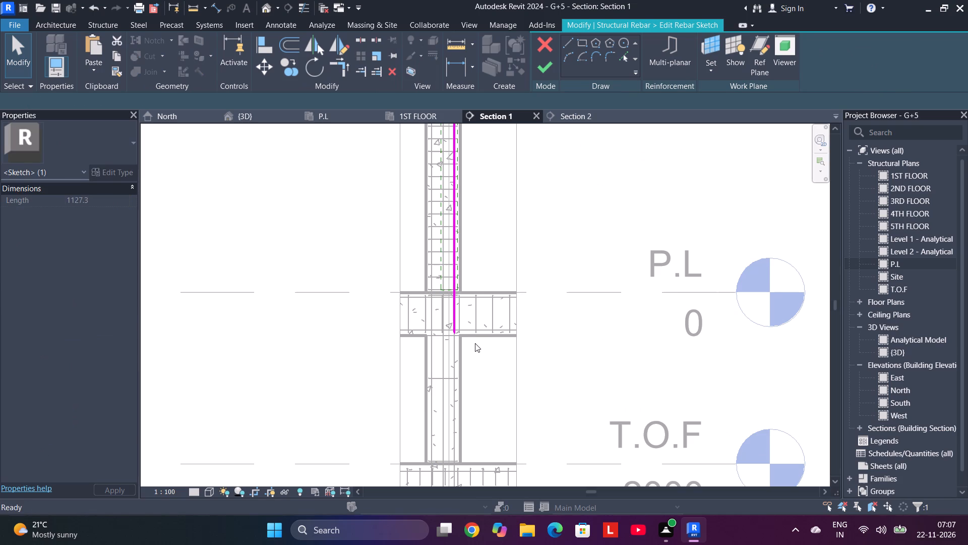
click(548, 68)
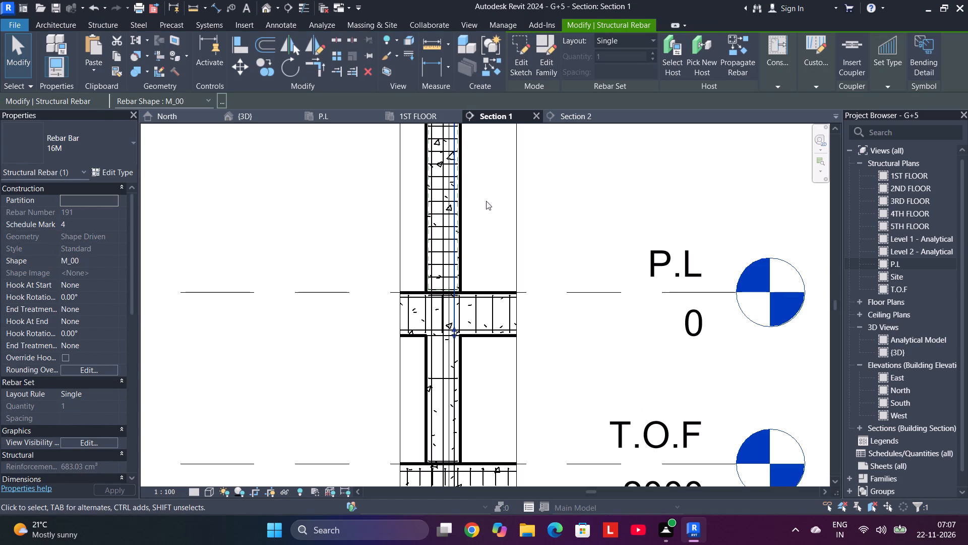
From the 1ST FLOOR plan, edit the column's lower-left diagonal 16M bar sketch in Section 1, deleting its horizontal bottom leg.
click(430, 114)
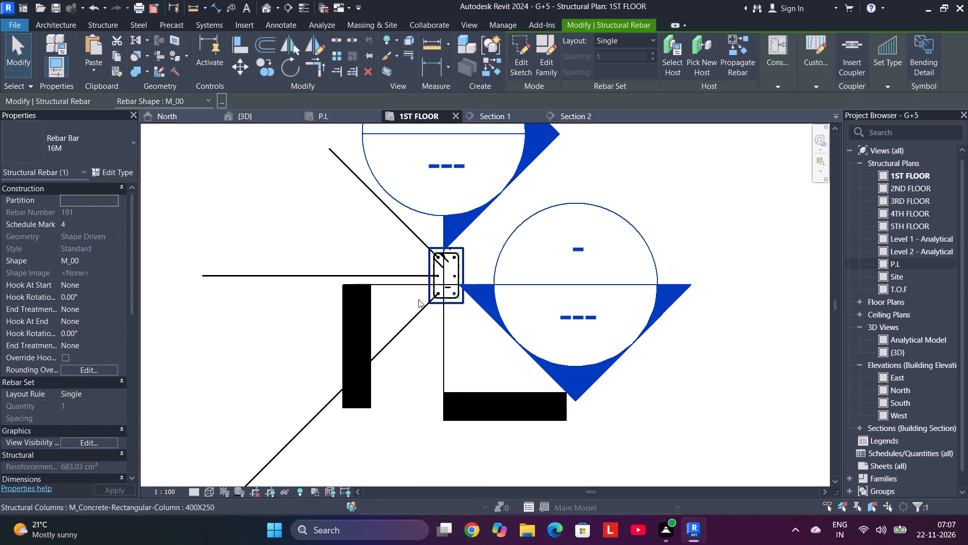
click(418, 310)
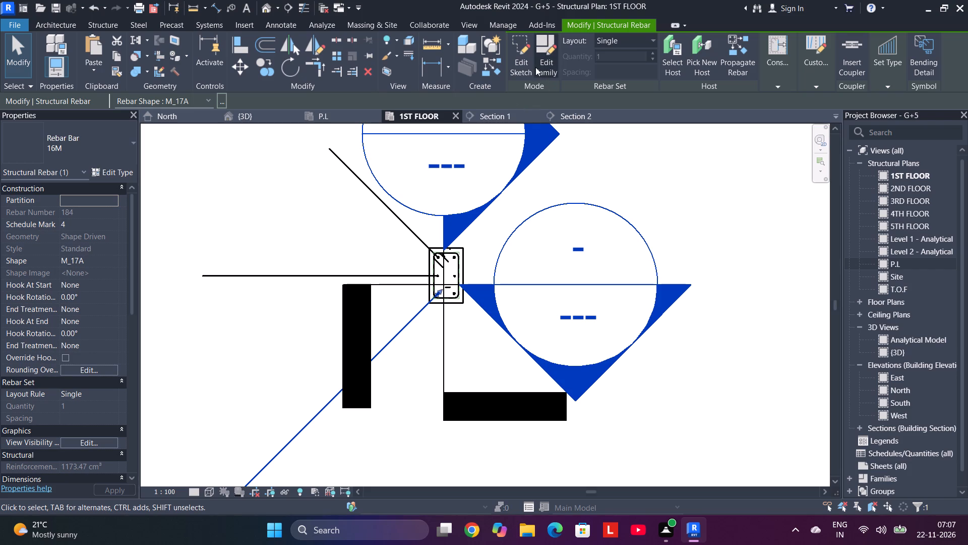
click(529, 62)
click(458, 266)
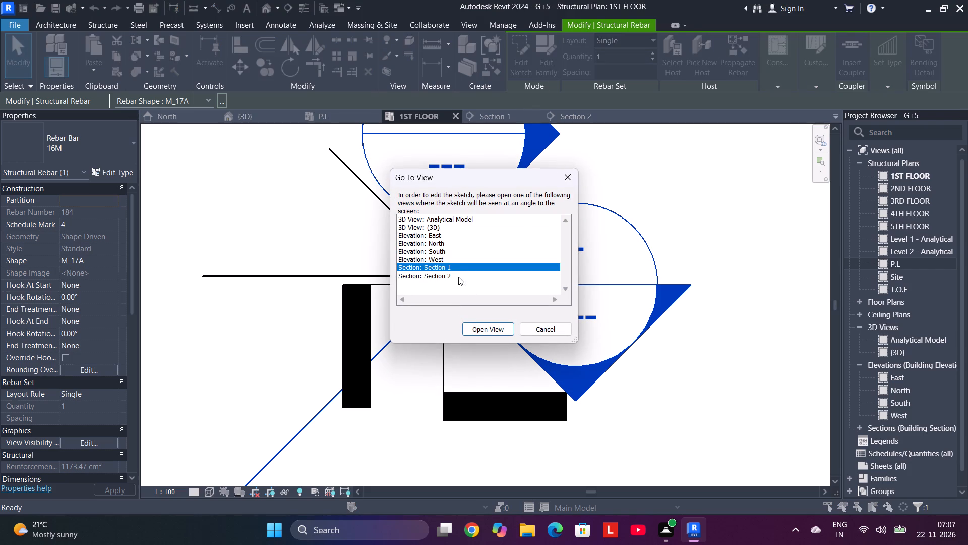
click(482, 327)
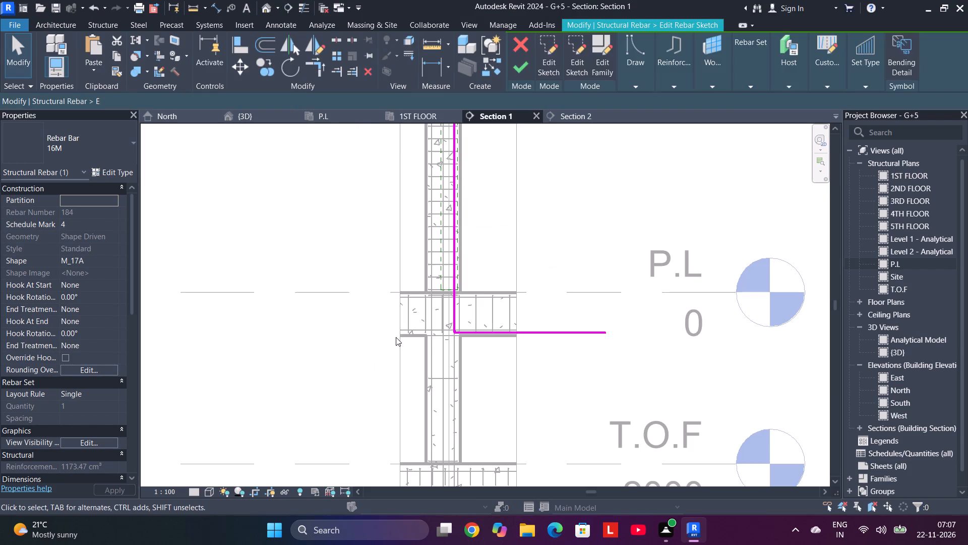
click(495, 330)
key(Delete)
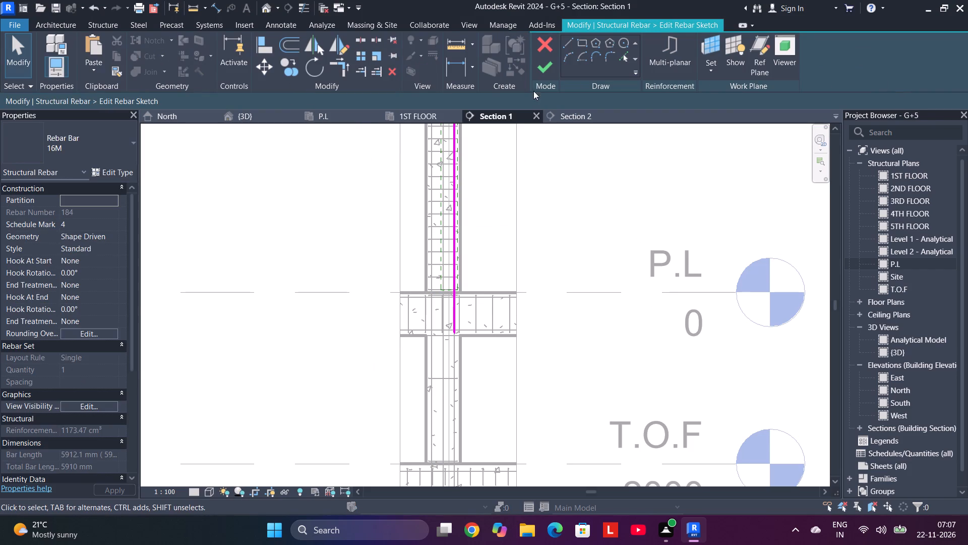
click(538, 64)
From the 1ST FLOOR plan, edit the column's left-hand horizontal 12M bar sketch in Section 2, deleting its horizontal bottom leg.
click(408, 121)
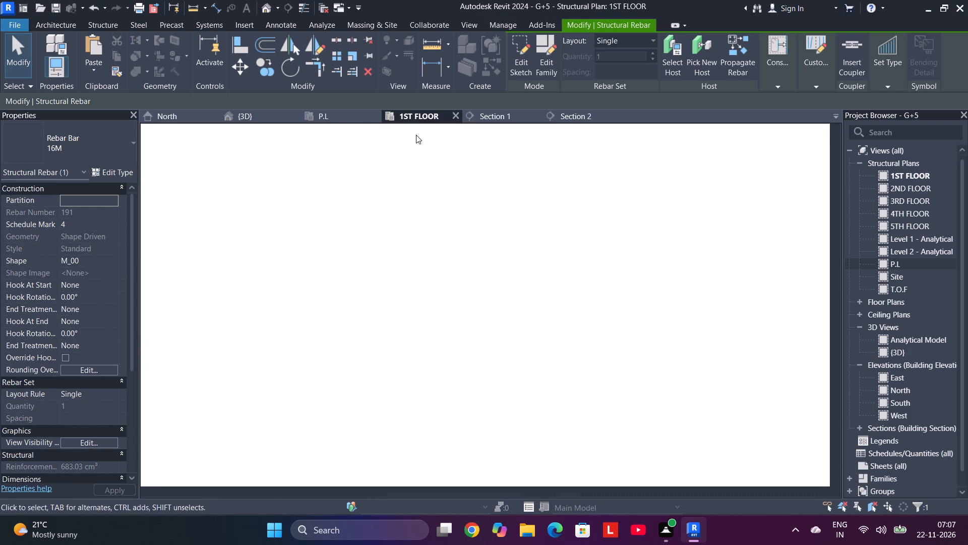
click(378, 275)
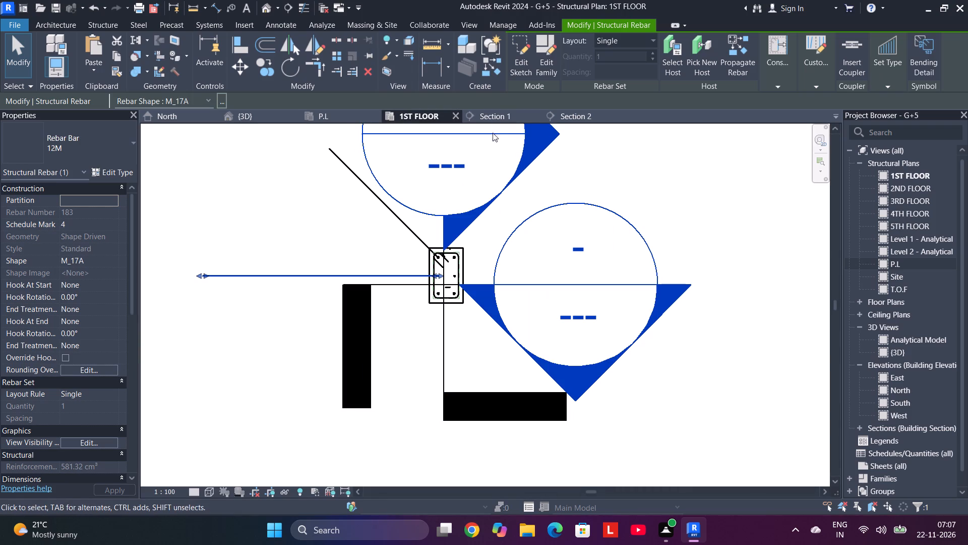
click(511, 56)
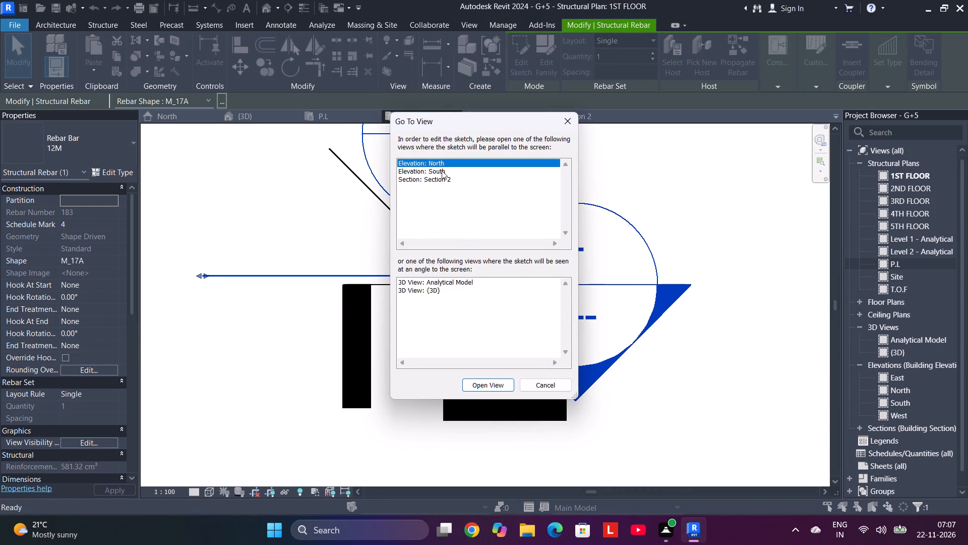
click(442, 171)
click(441, 180)
click(478, 381)
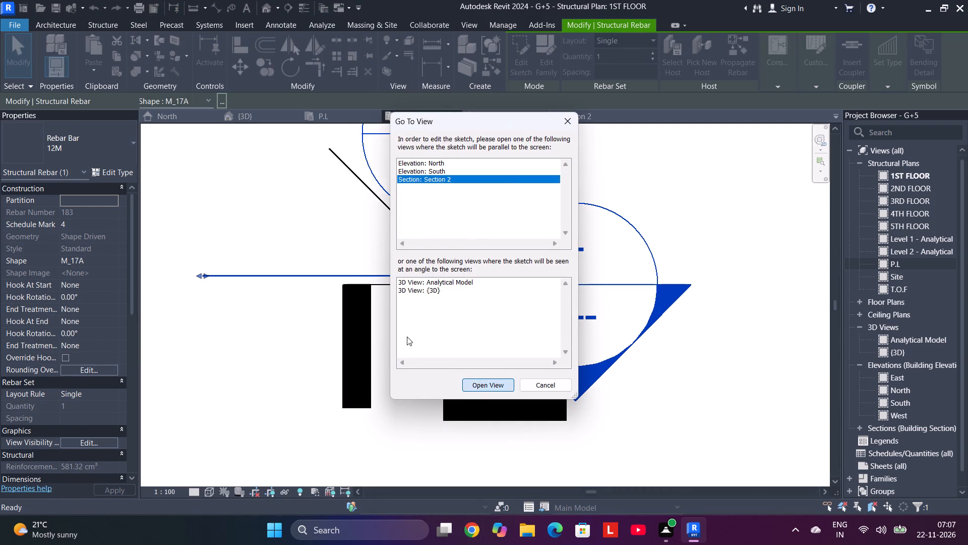
click(515, 291)
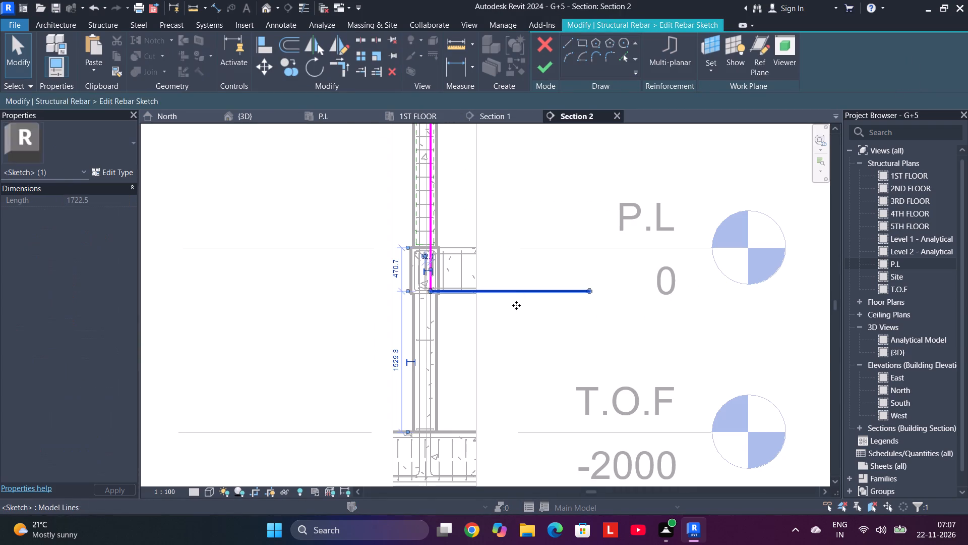
key(Delete)
click(551, 64)
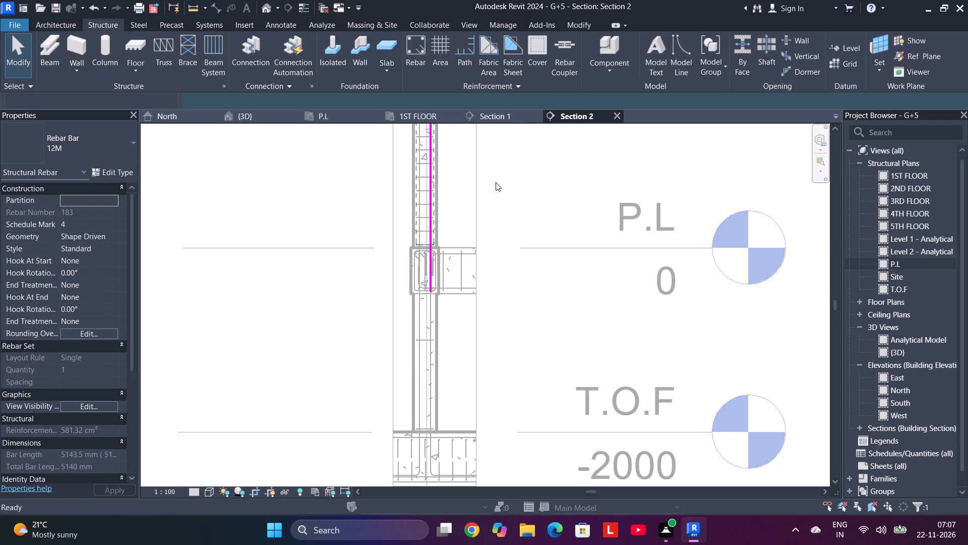
From the 1ST FLOOR plan, edit the column's upper-left diagonal 16M bar sketch in Section 1, deleting its horizontal bottom leg.
click(439, 121)
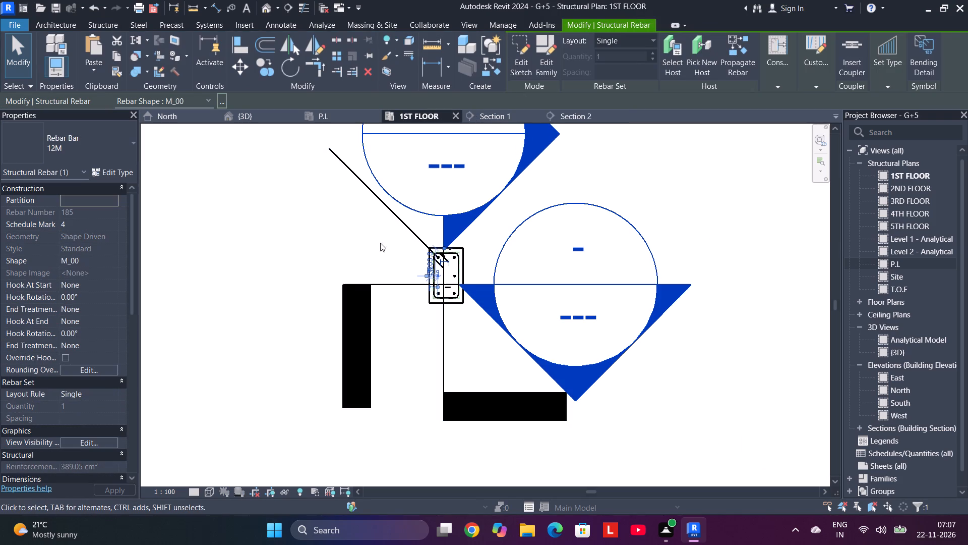
click(415, 230)
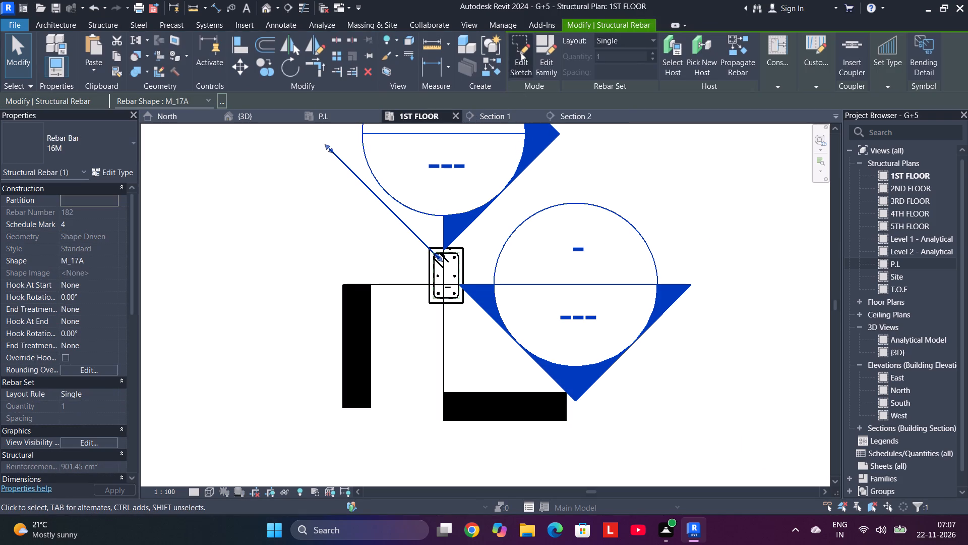
click(522, 52)
click(447, 263)
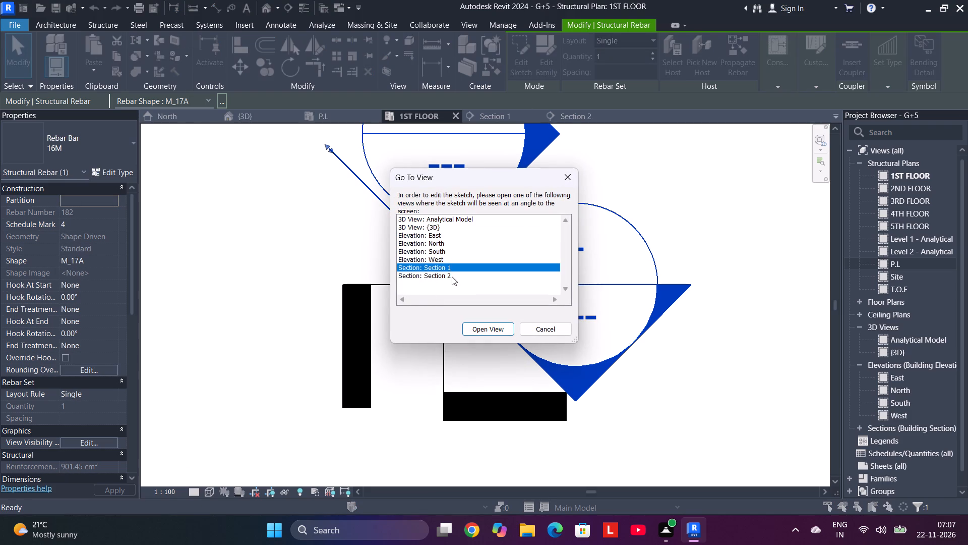
click(486, 330)
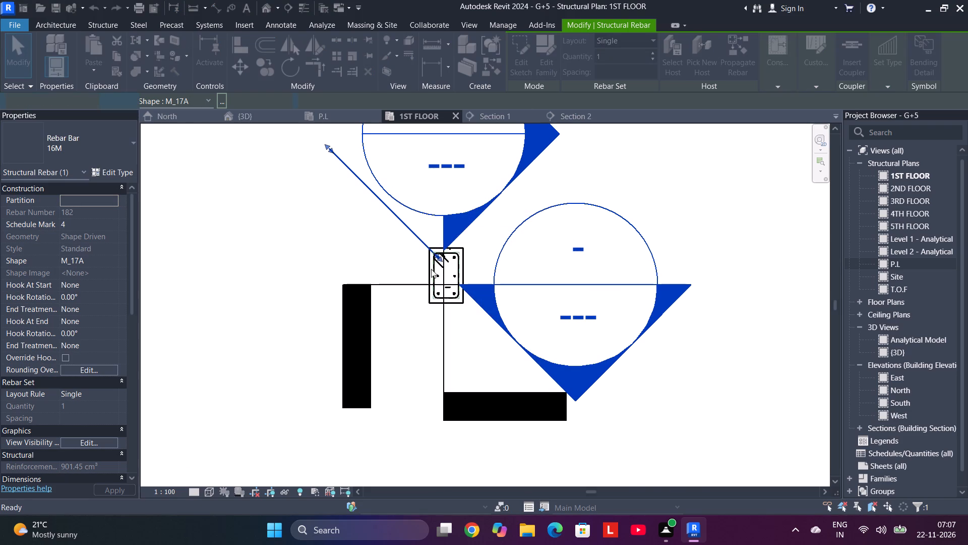
click(377, 335)
key(Delete)
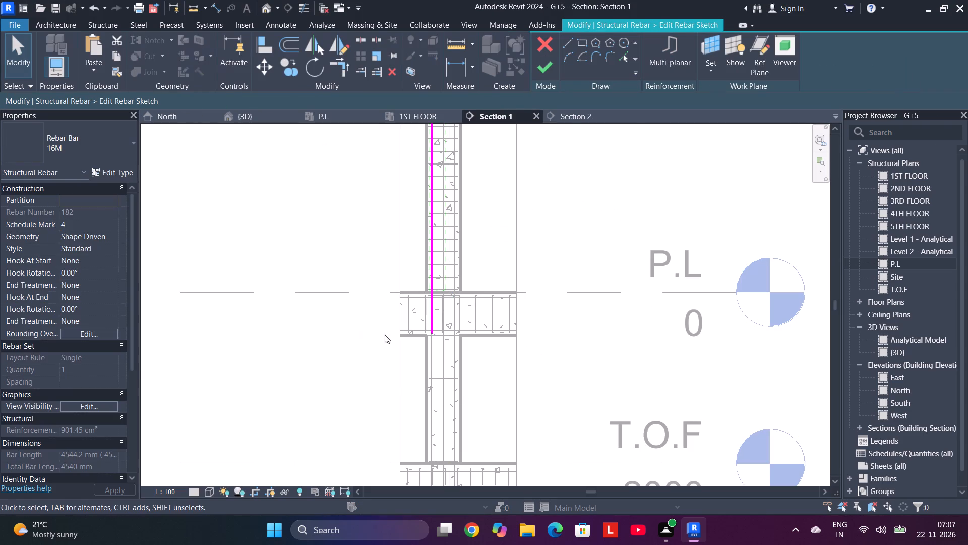
click(540, 75)
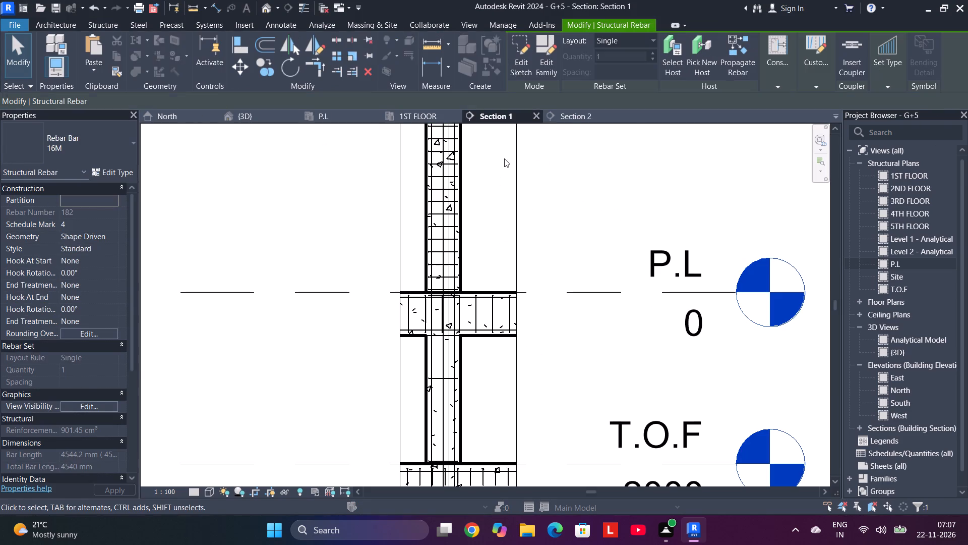
Return to the 1ST FLOOR plan, clear the selection and examine the edited column and its neighbours for projecting bars.
click(413, 120)
scroll(418, 274, down, 4)
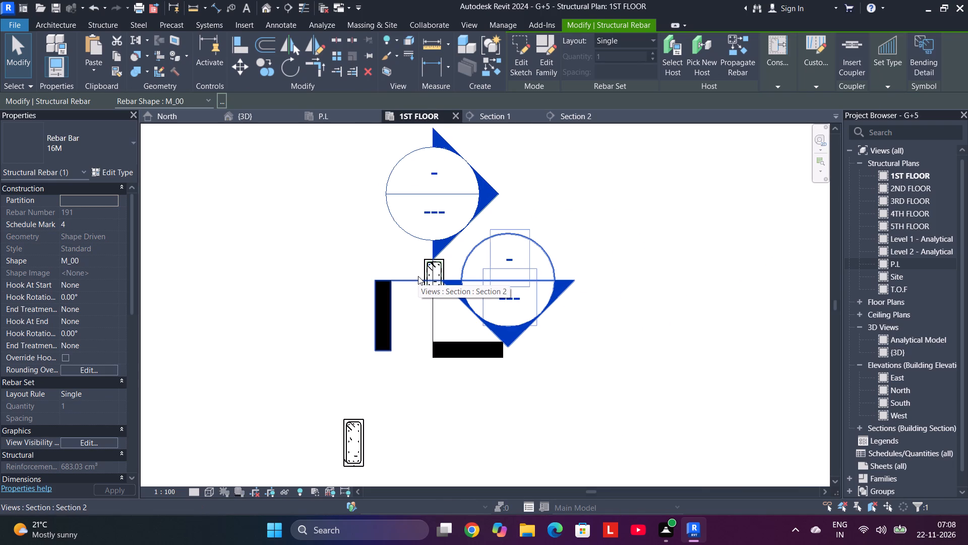
scroll(418, 276, down, 1)
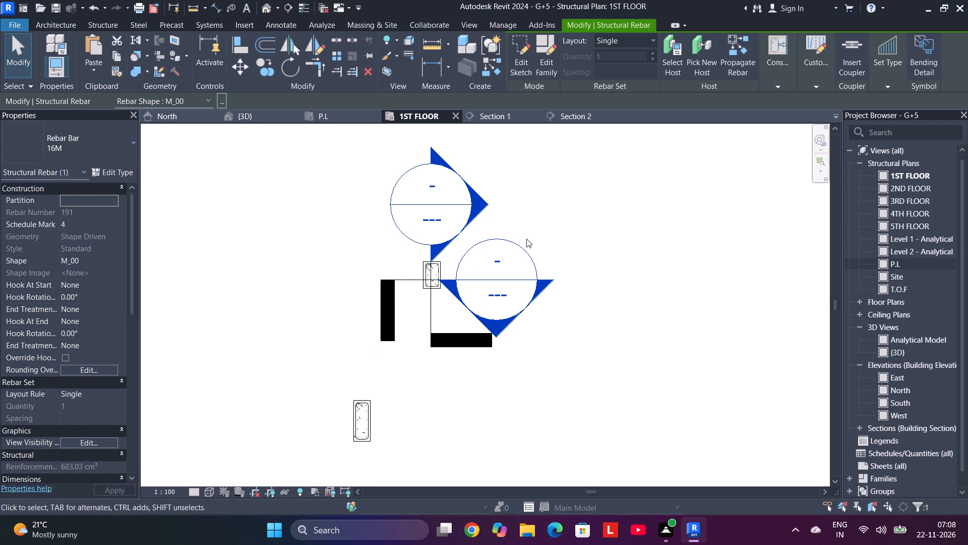
key(Escape)
scroll(559, 227, down, 3)
scroll(560, 227, up, 1)
middle_click(561, 227)
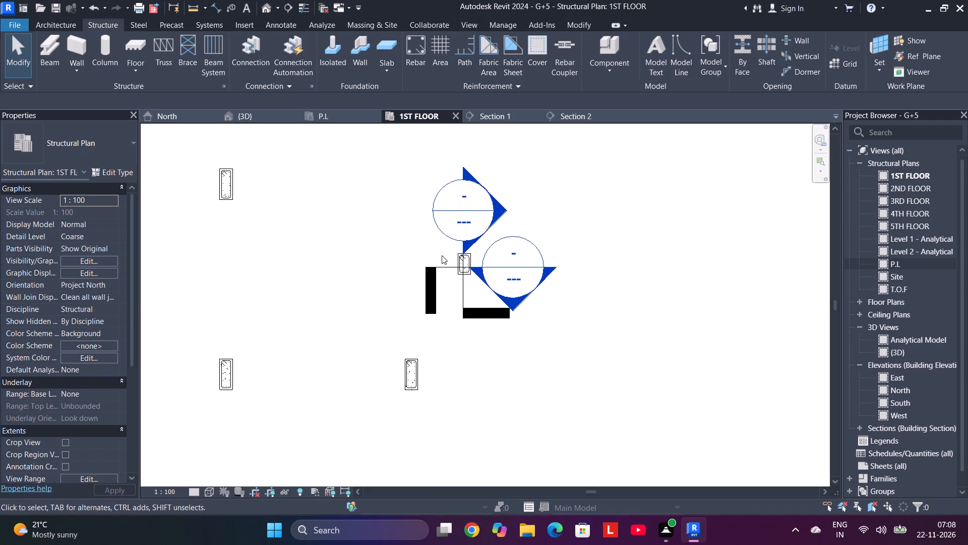
middle_drag(445, 243, 353, 195)
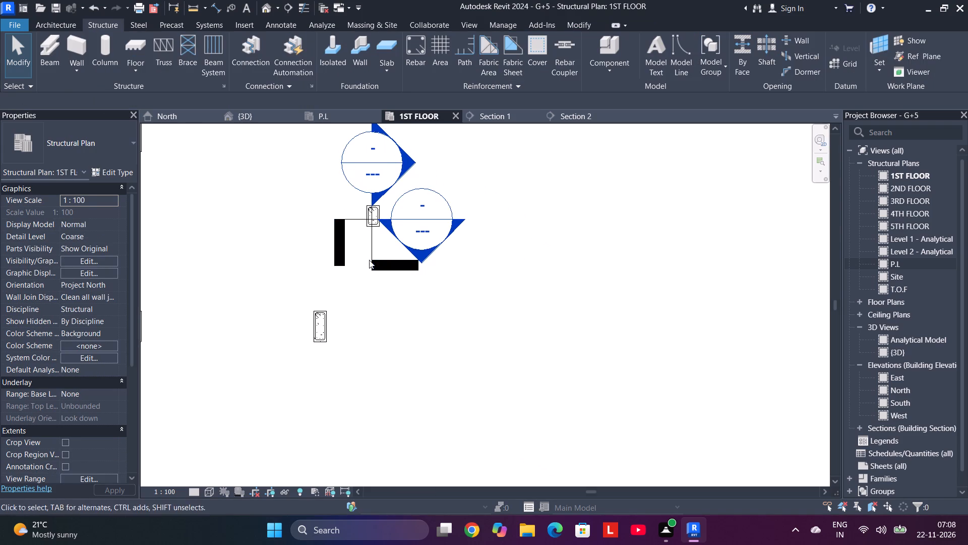
Delete both building section markers, Section 1 and Section 2, around the edited column in the 1ST FLOOR plan.
drag(408, 308, 379, 249)
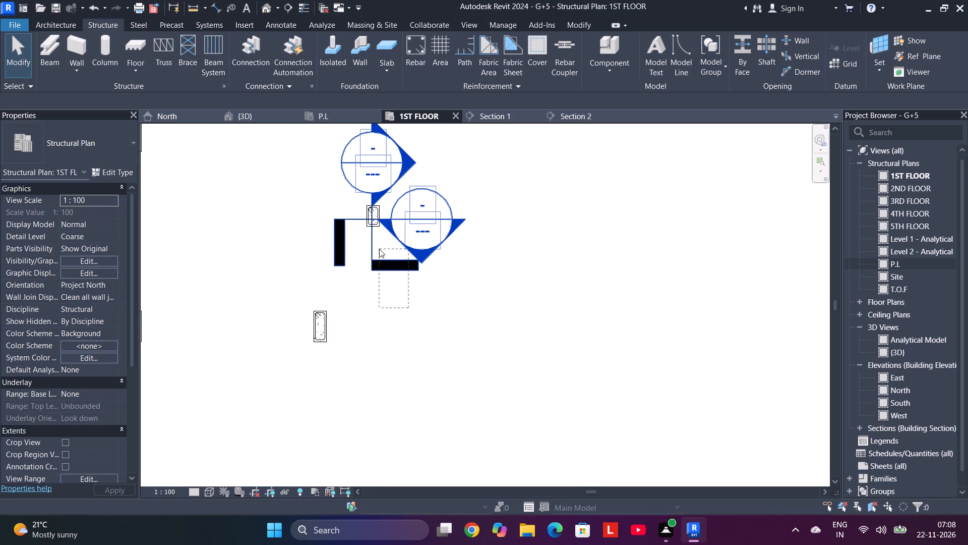
drag(379, 249, 331, 248)
drag(331, 248, 331, 245)
key(Delete)
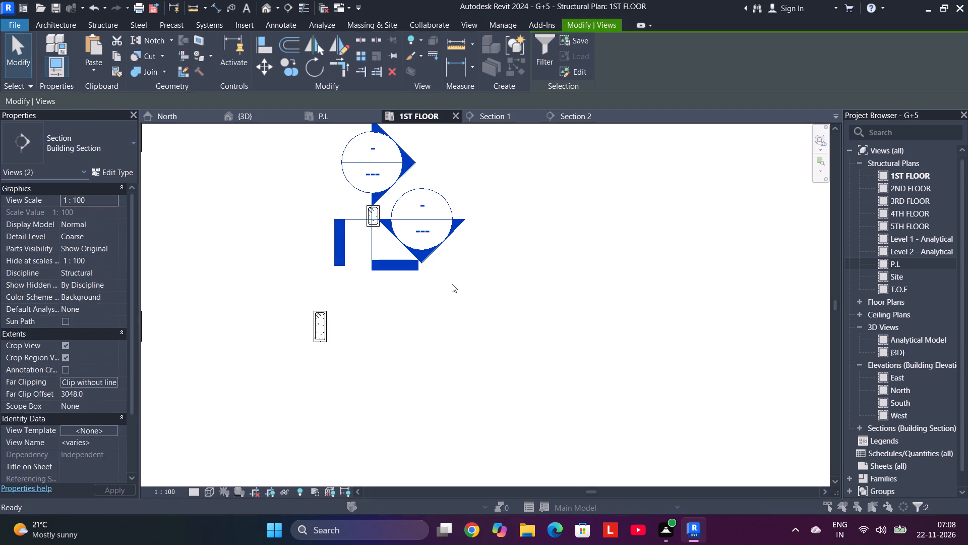
click(522, 301)
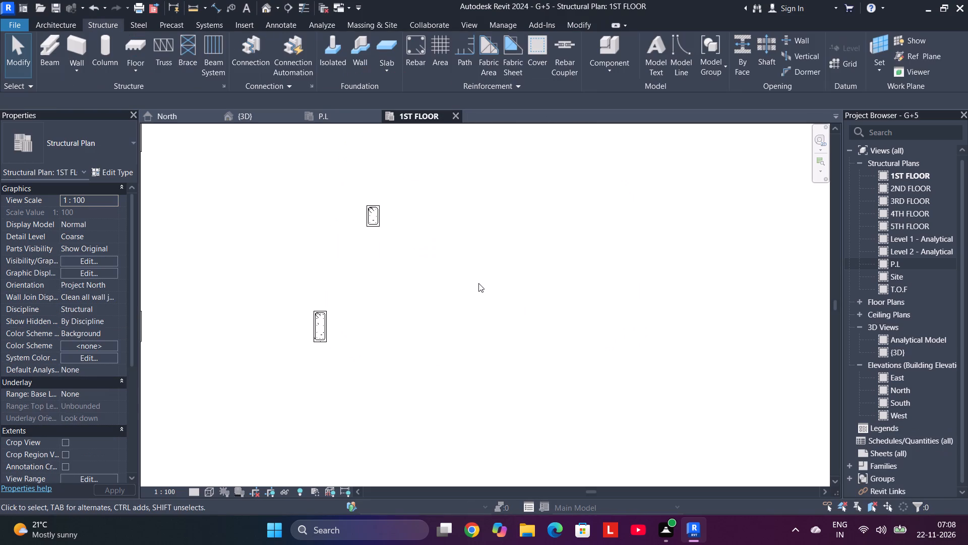
Examine the column layout in plan and the reinforced wall's height in the North elevation, then return to the 1ST FLOOR plan.
scroll(478, 283, down, 3)
scroll(460, 259, up, 4)
scroll(394, 219, up, 5)
scroll(448, 219, down, 4)
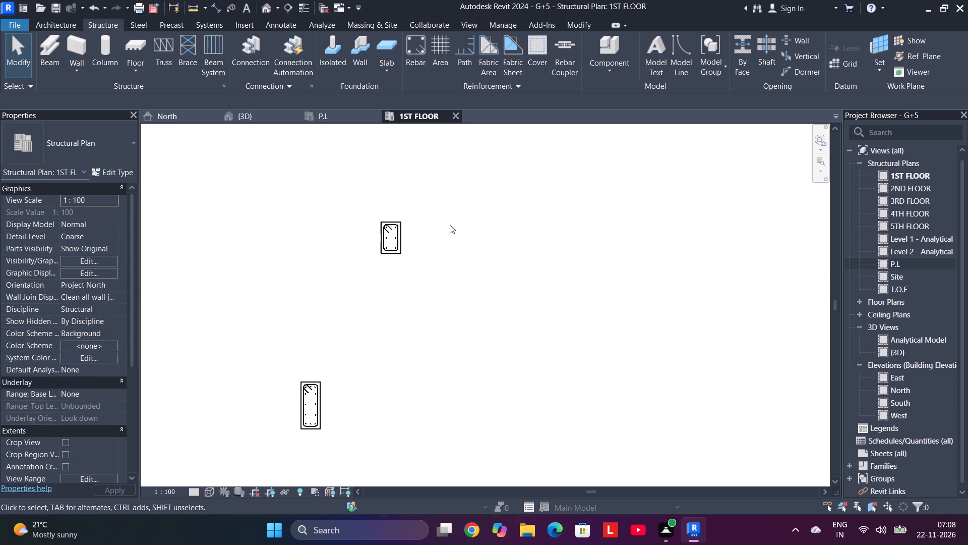
scroll(450, 225, down, 10)
middle_drag(294, 243, 617, 256)
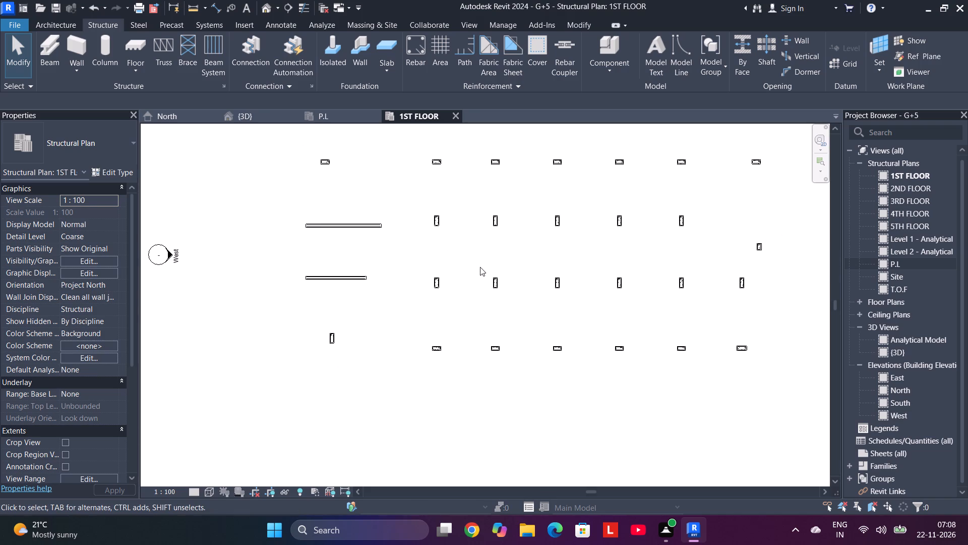
click(185, 120)
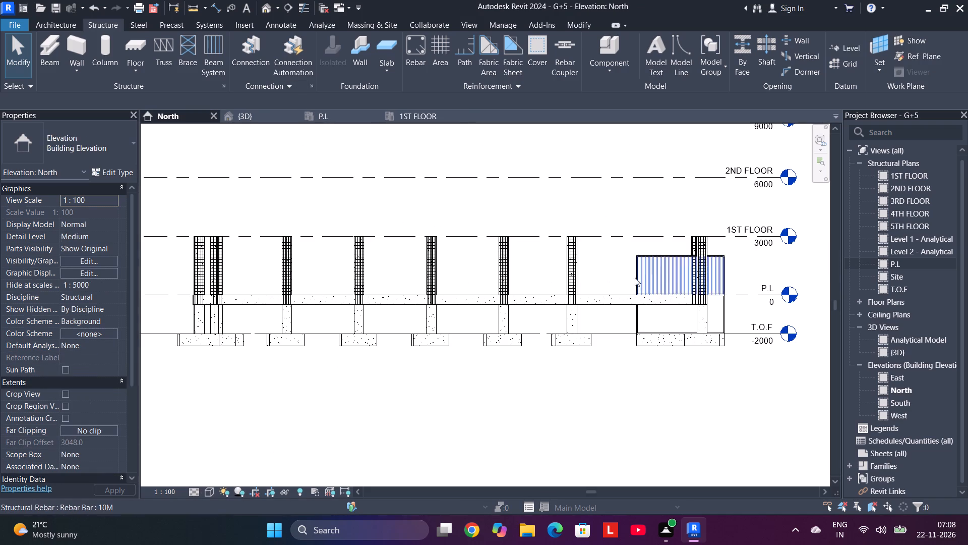
click(654, 260)
scroll(654, 260, up, 4)
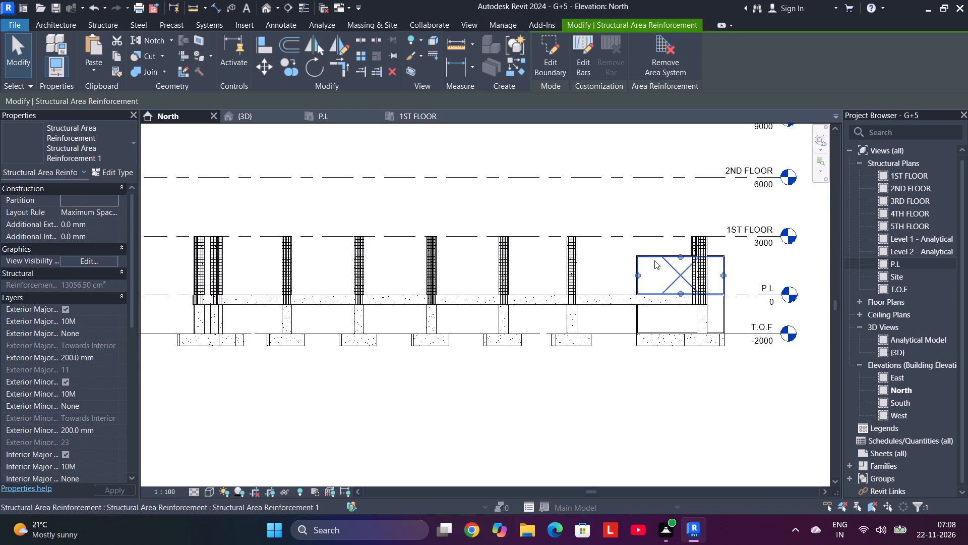
scroll(654, 260, up, 1)
drag(646, 229, 614, 274)
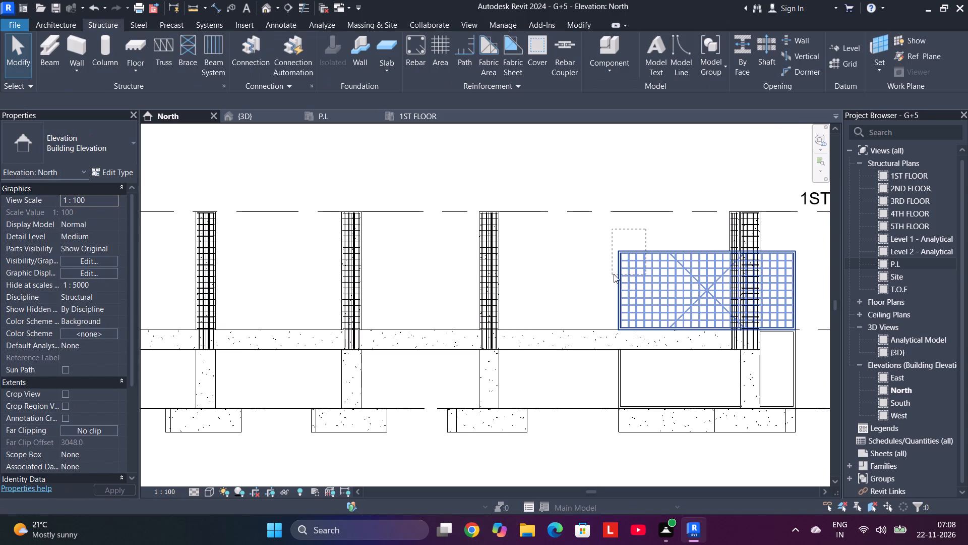
drag(614, 274, 653, 252)
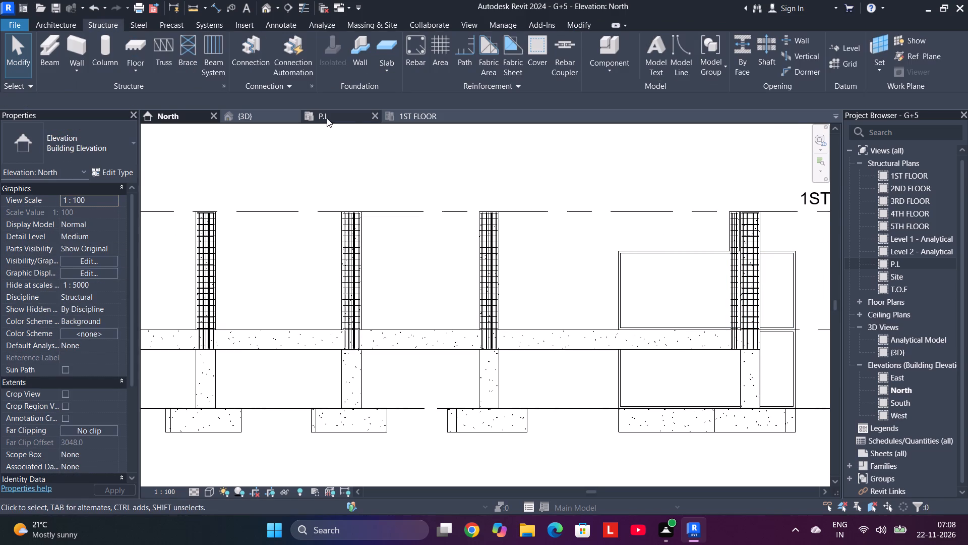
click(327, 118)
click(404, 119)
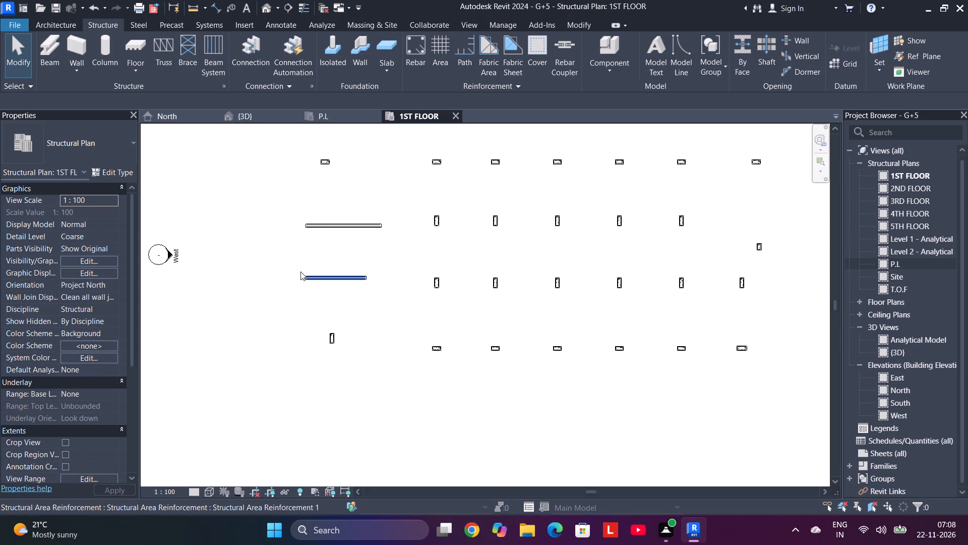
Filter the selection of the lower long wall to Walls only and set its unconnected height to 3000 mm.
drag(293, 266, 389, 291)
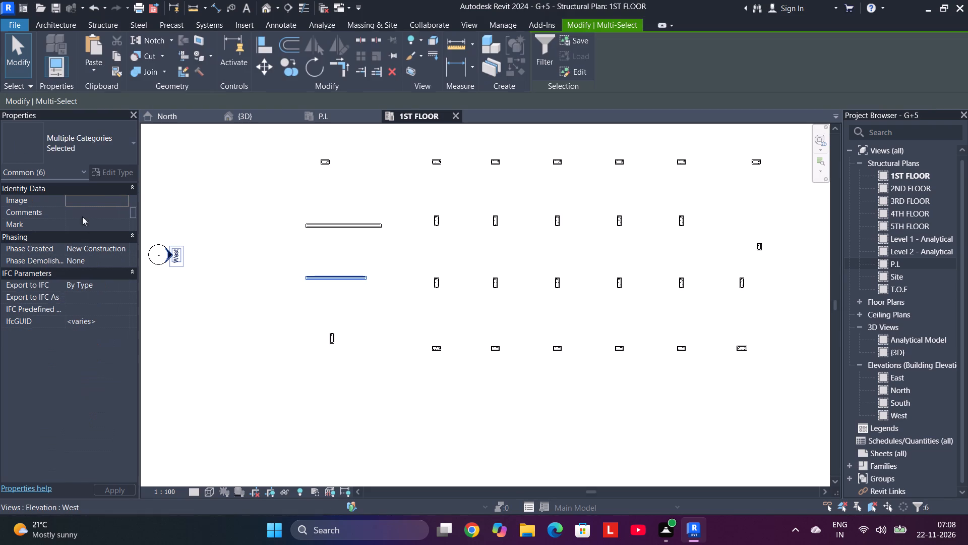
scroll(325, 285, up, 4)
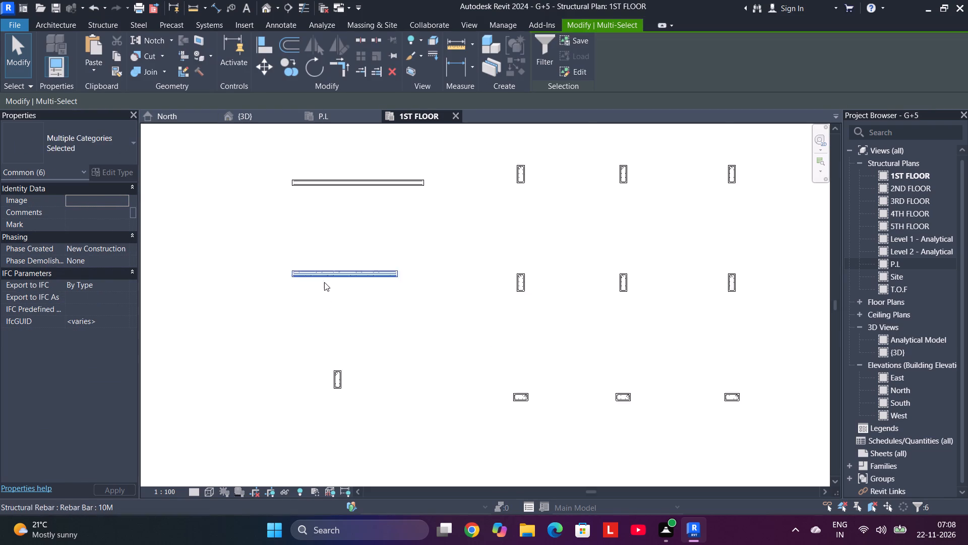
scroll(324, 282, up, 7)
click(545, 48)
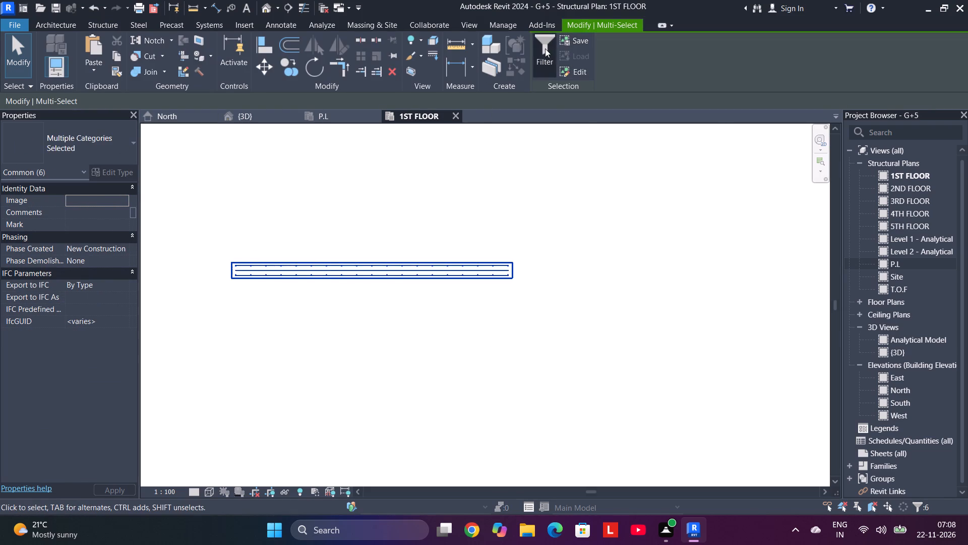
click(550, 206)
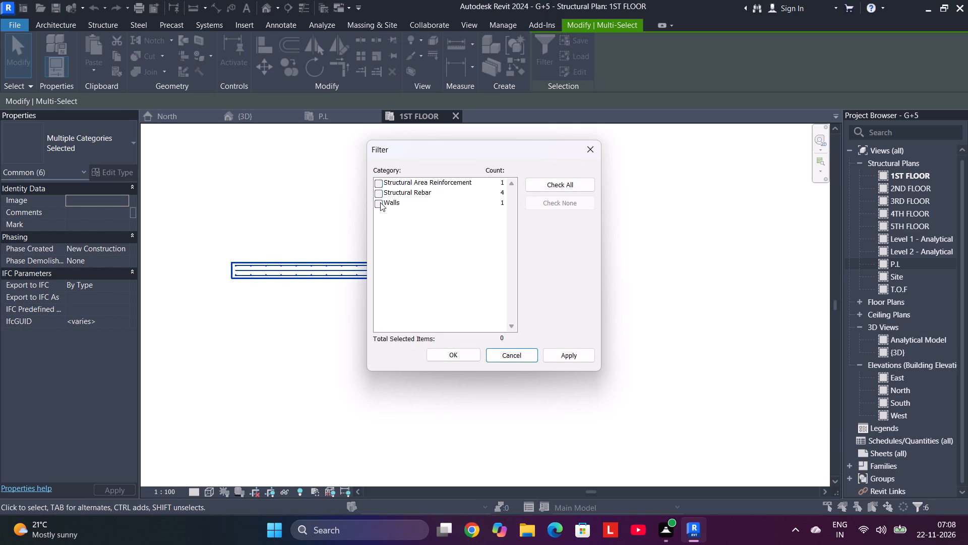
click(380, 202)
click(450, 359)
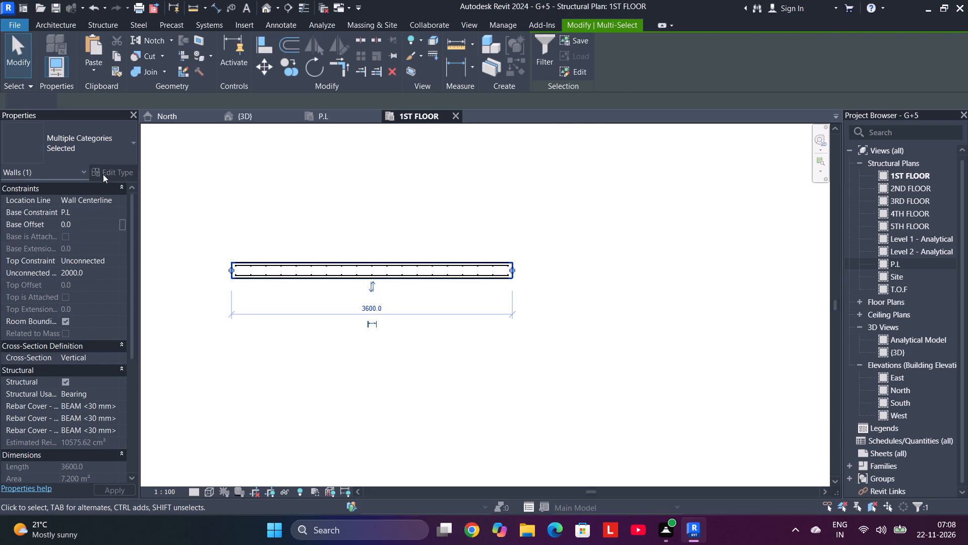
click(96, 272)
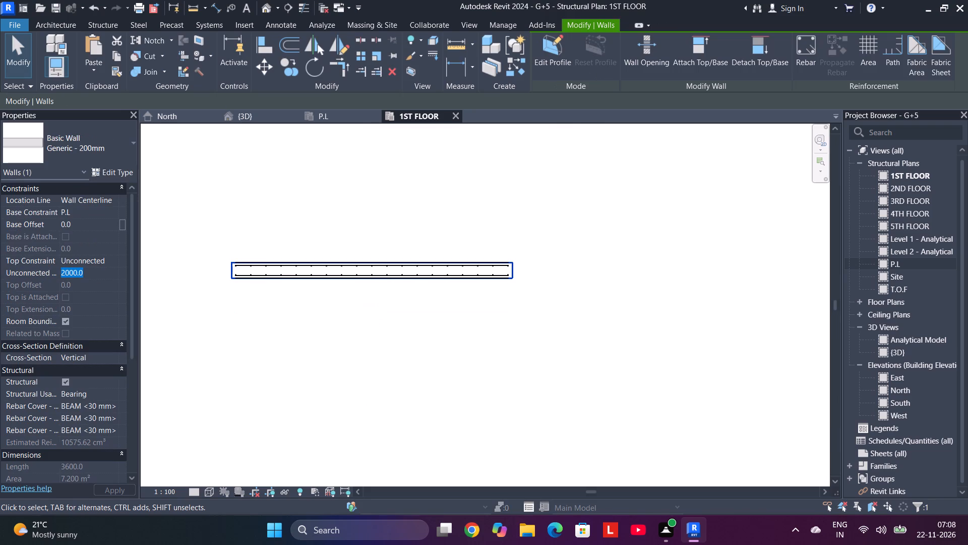
text(3000)
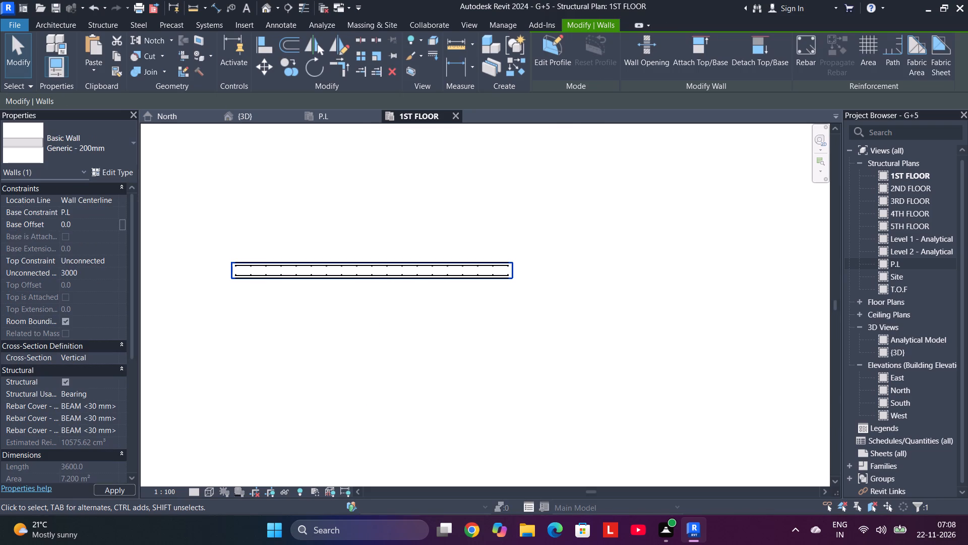
key(Return)
Filter the selection at the upper long wall to Walls only and set the unconnected height to 3000 mm.
middle_drag(283, 216, 264, 544)
drag(186, 324, 535, 444)
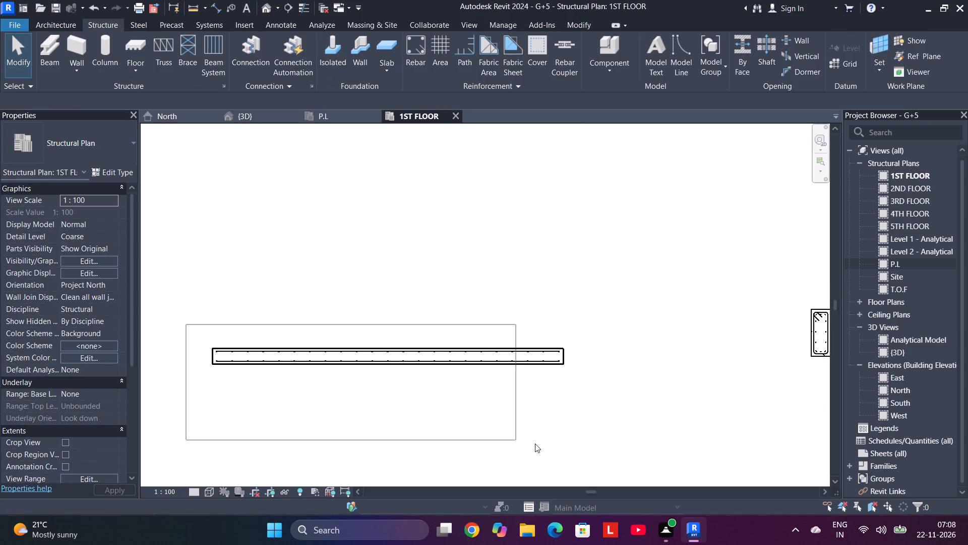
drag(535, 444, 624, 410)
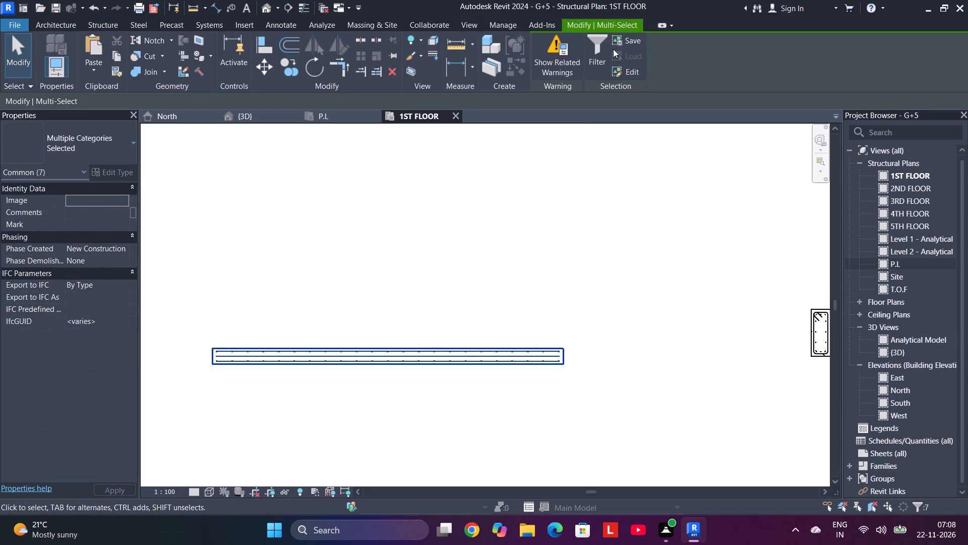
click(598, 53)
click(563, 204)
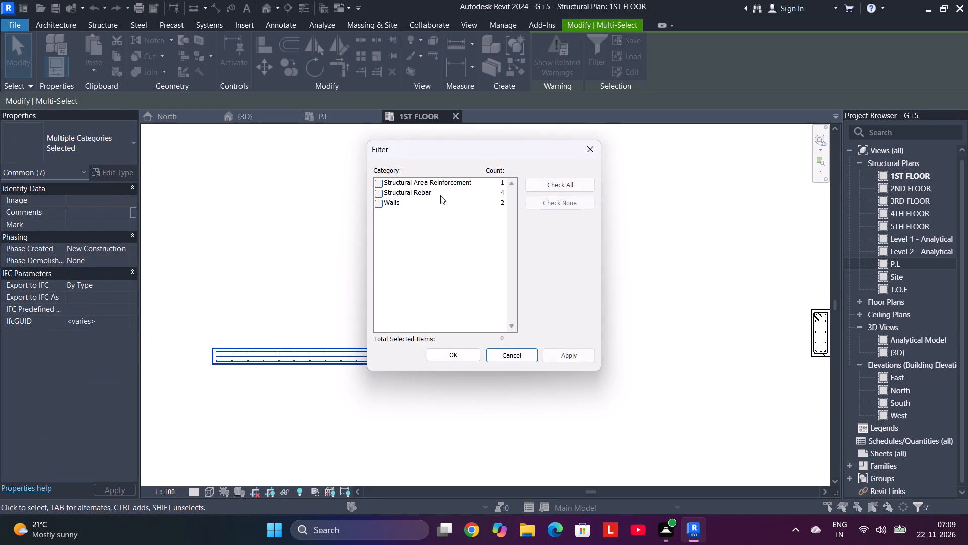
double_click(376, 191)
click(379, 204)
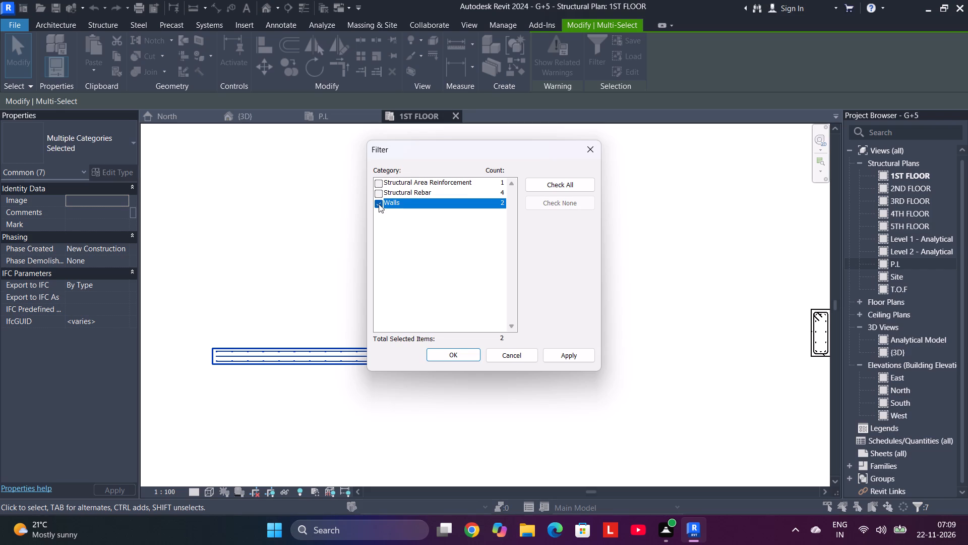
click(444, 353)
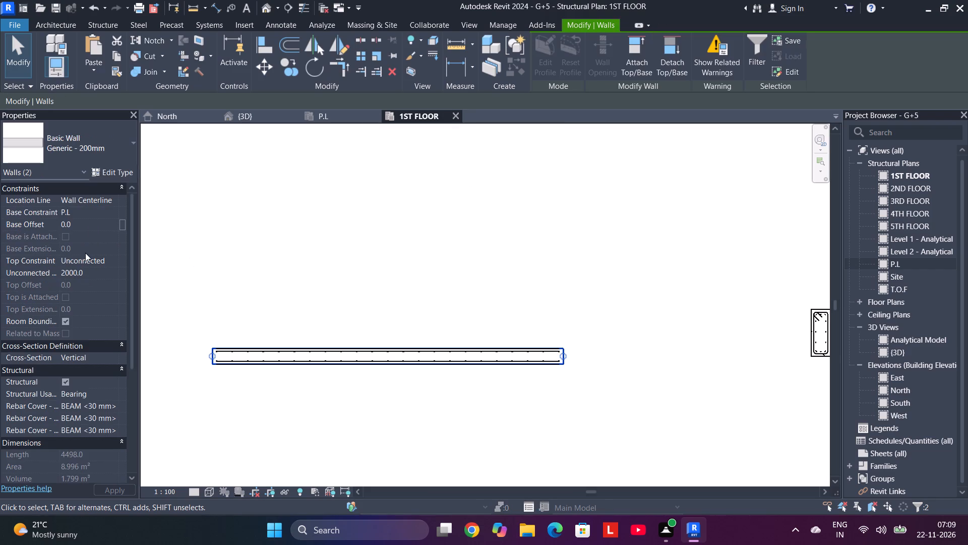
click(89, 273)
drag(89, 273, 30, 270)
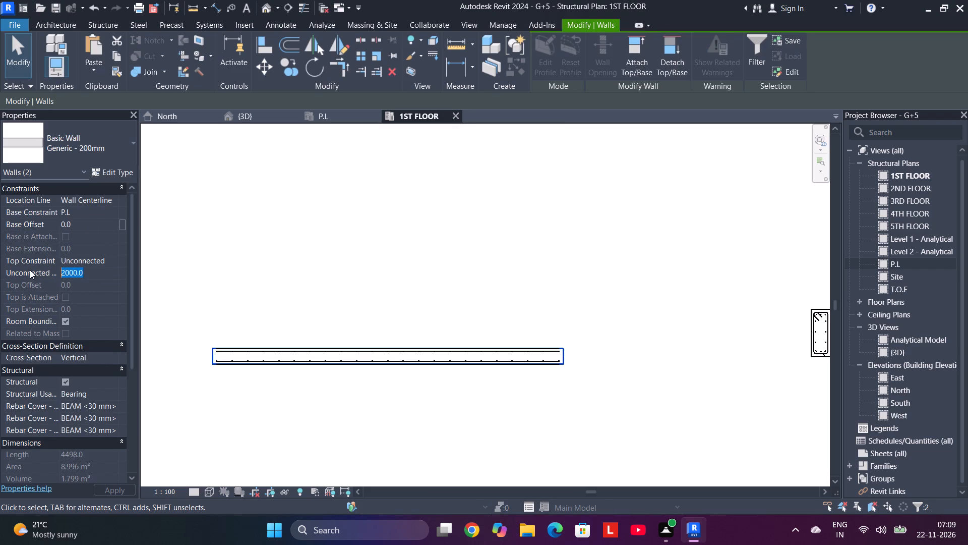
text(3000)
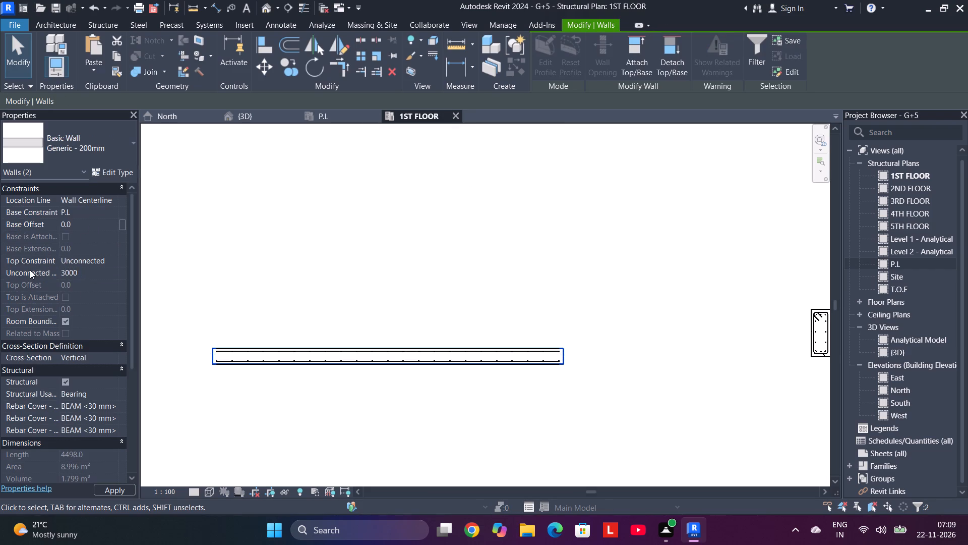
key(Return)
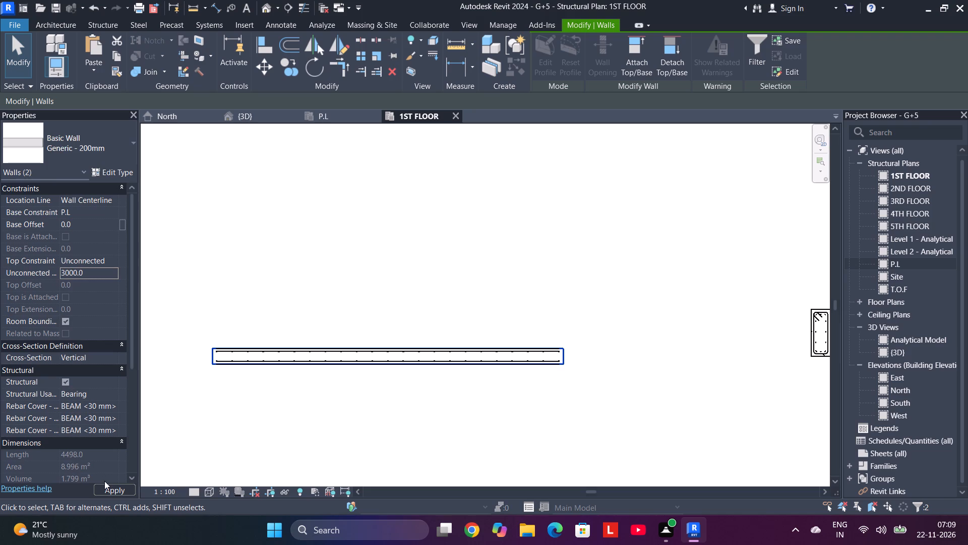
click(106, 484)
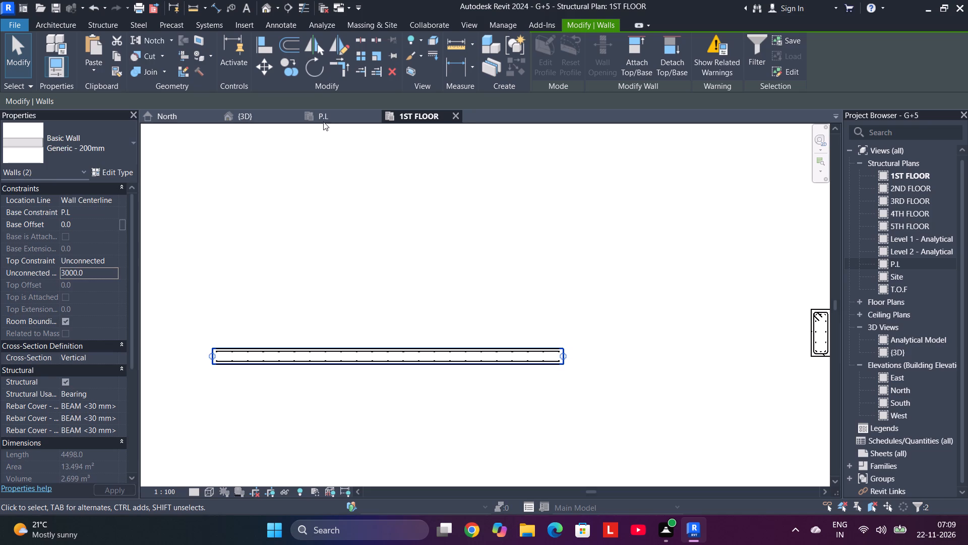
In the North elevation, stretch the wall's area reinforcement boundary upward to just below the raised wall's top edge at 1ST FLOOR.
click(343, 114)
click(414, 111)
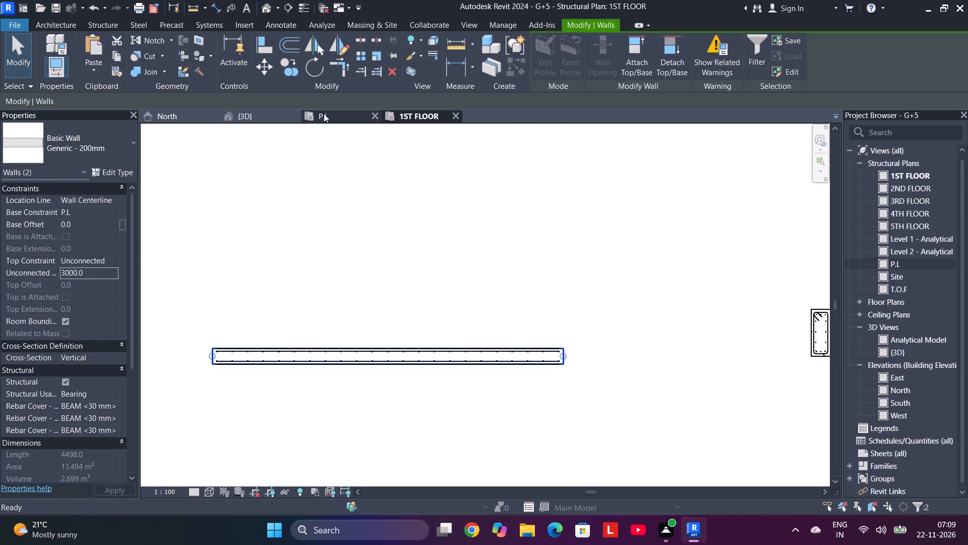
click(171, 113)
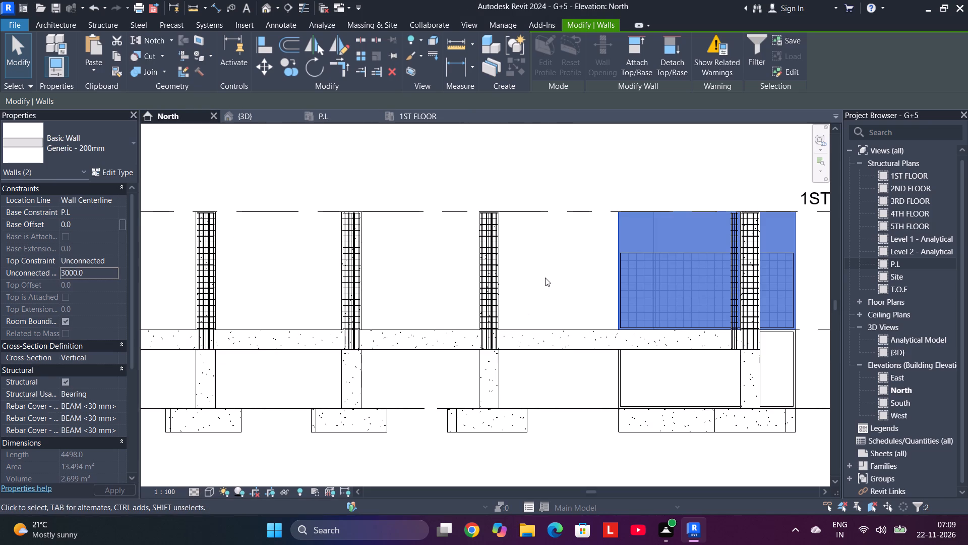
click(548, 271)
click(649, 252)
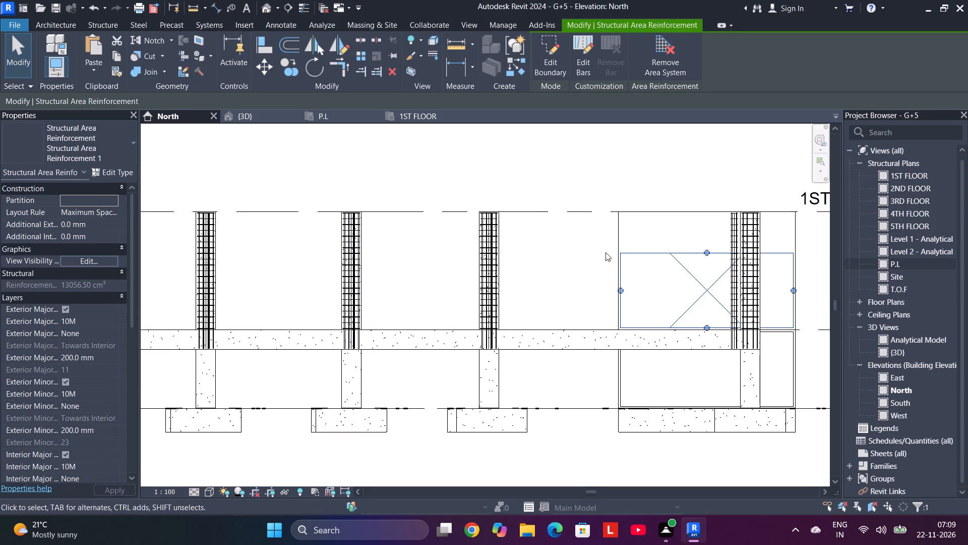
drag(705, 252, 705, 227)
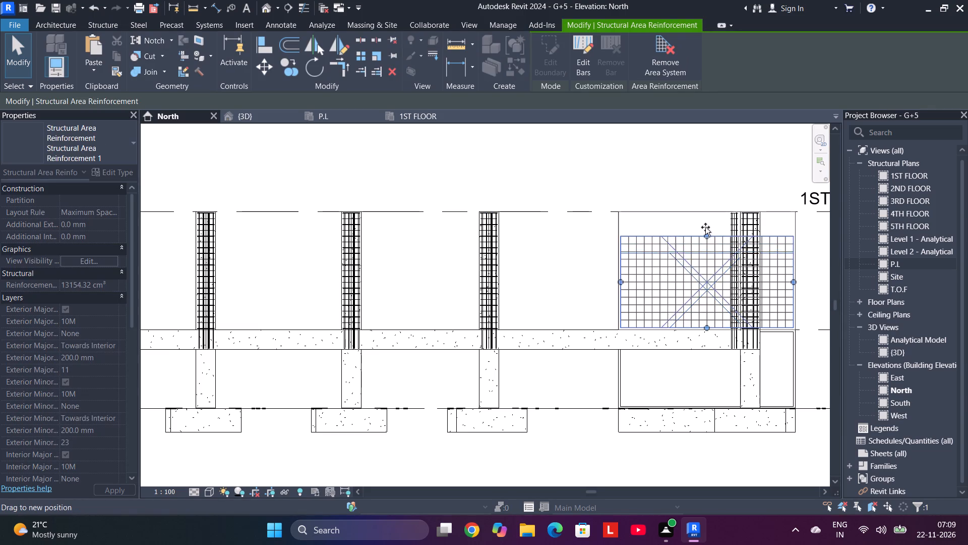
drag(705, 227, 703, 217)
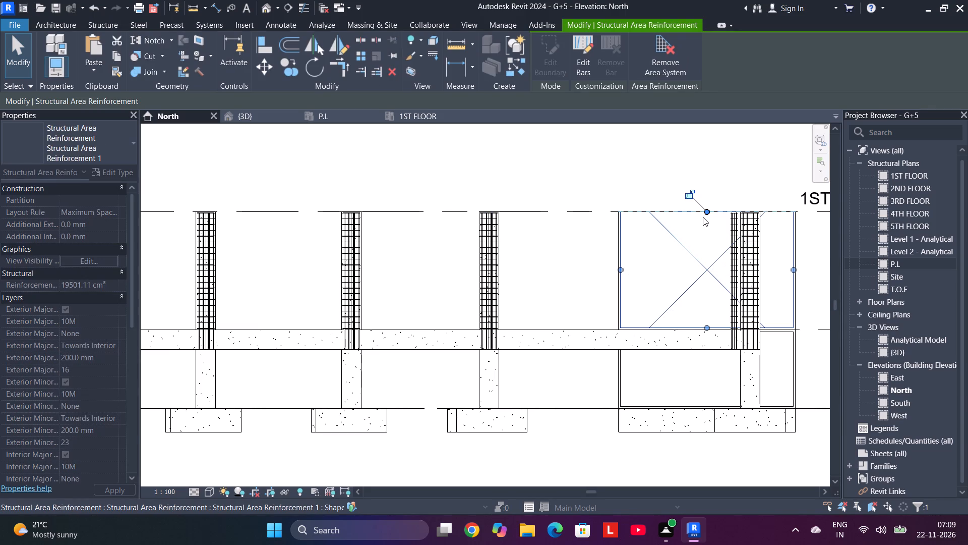
scroll(703, 217, up, 8)
drag(713, 203, 713, 207)
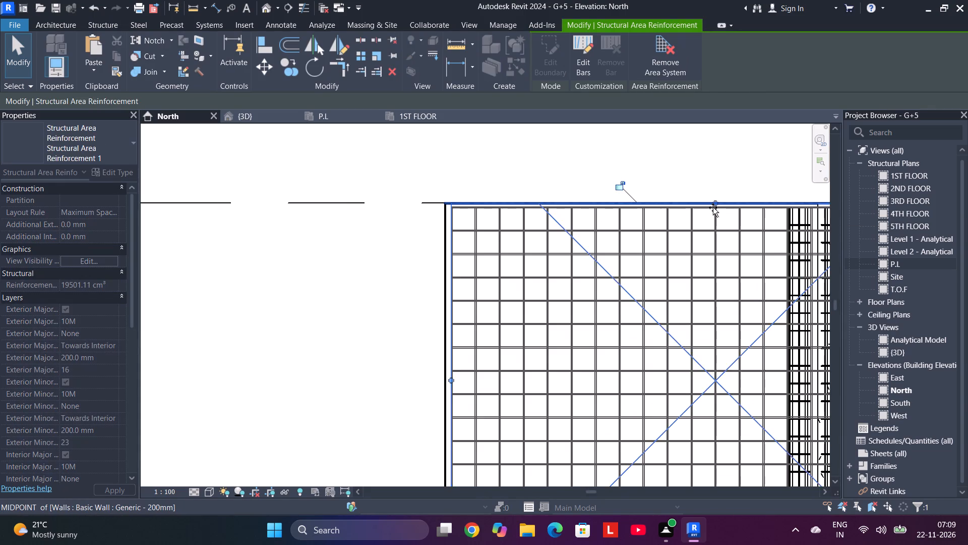
drag(713, 207, 713, 210)
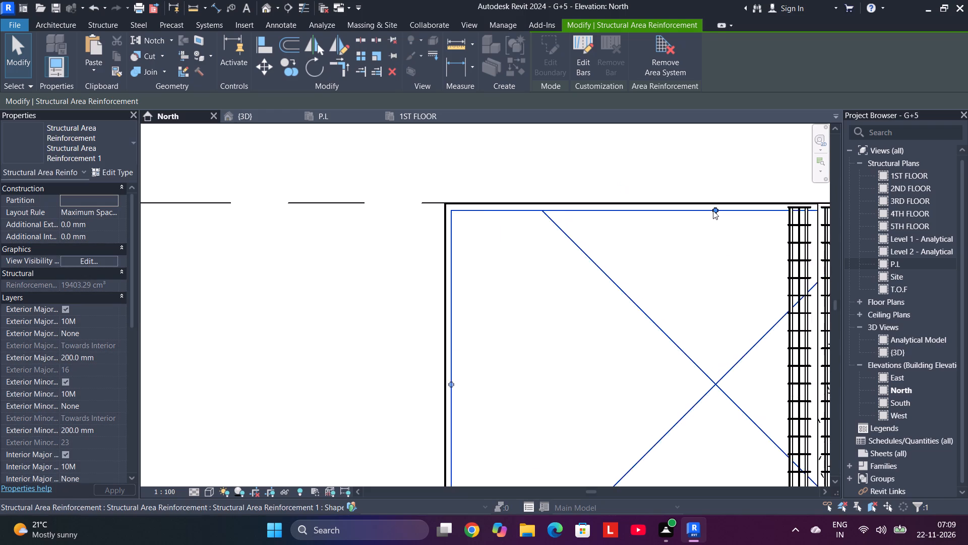
scroll(713, 210, down, 4)
click(495, 248)
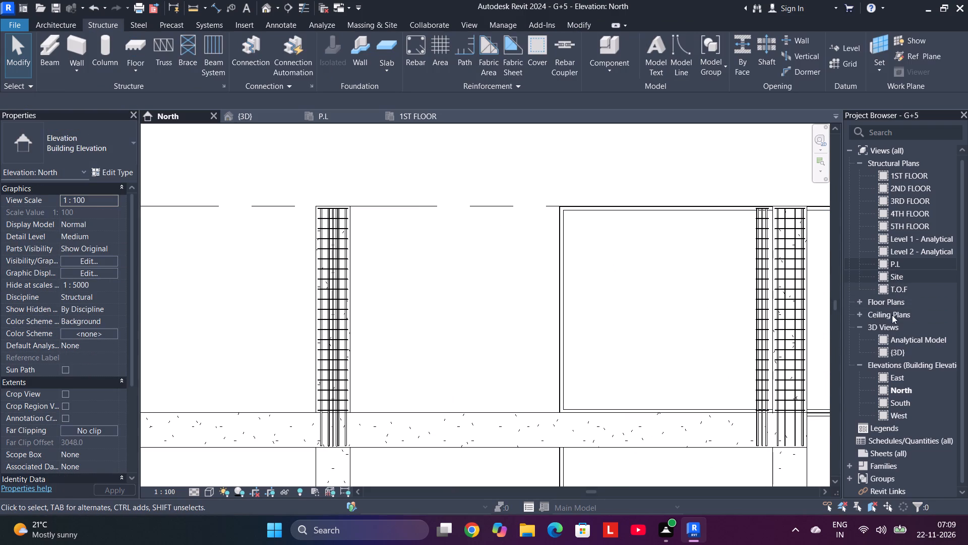
In the South elevation, stretch the other long wall's area reinforcement boundary upward to just below the wall's top edge at 1ST FLOOR.
click(888, 404)
click(888, 404)
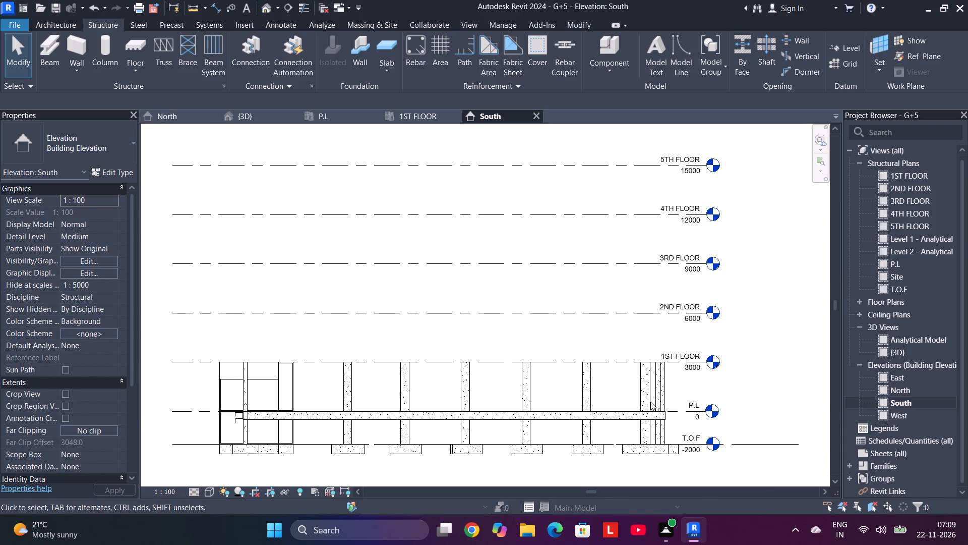
scroll(195, 393, up, 4)
scroll(236, 370, up, 4)
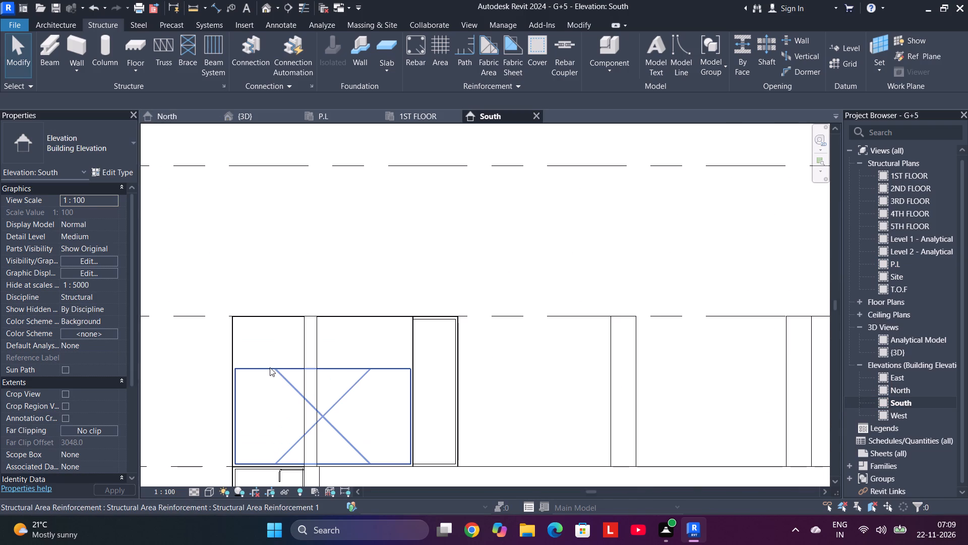
click(272, 364)
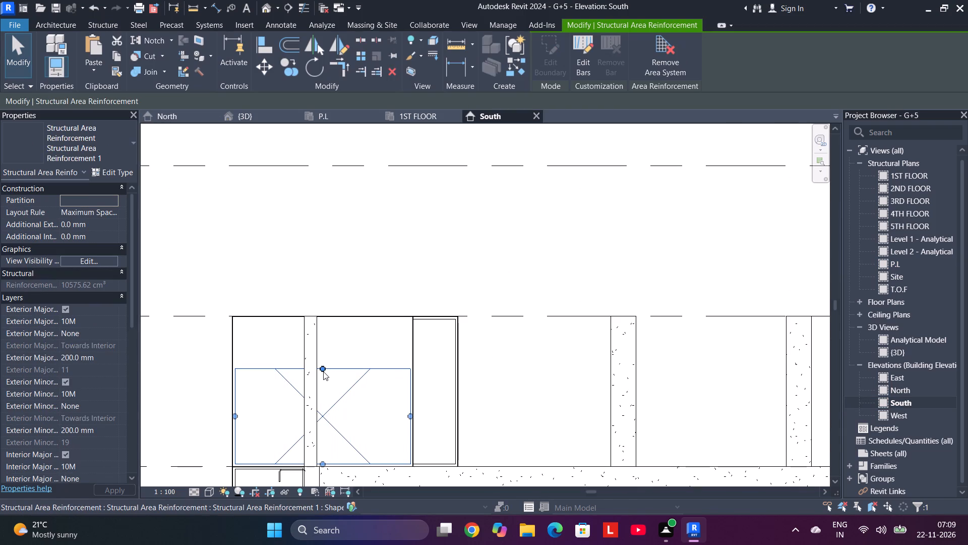
drag(323, 371, 342, 321)
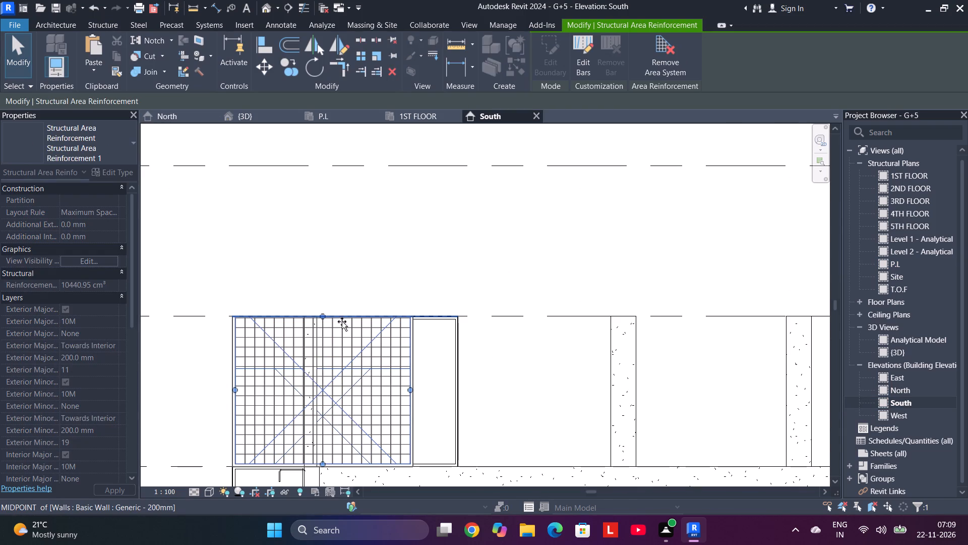
drag(342, 321, 342, 322)
scroll(342, 322, up, 8)
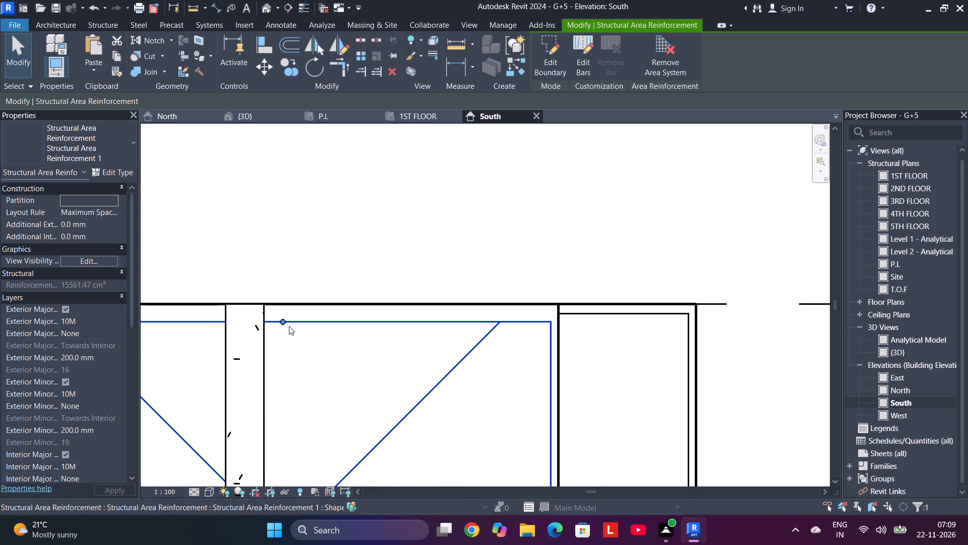
drag(284, 322, 286, 315)
scroll(330, 316, down, 3)
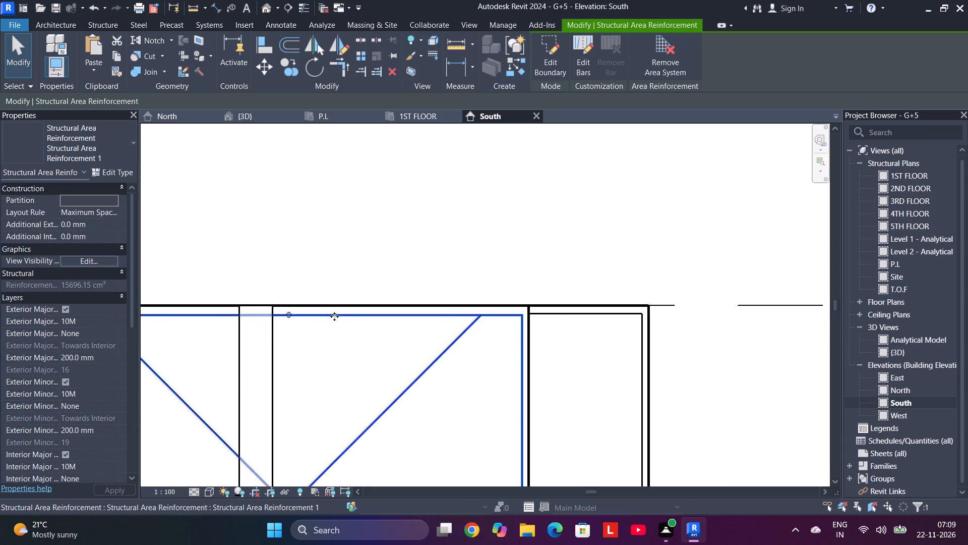
scroll(334, 316, down, 6)
key(Escape)
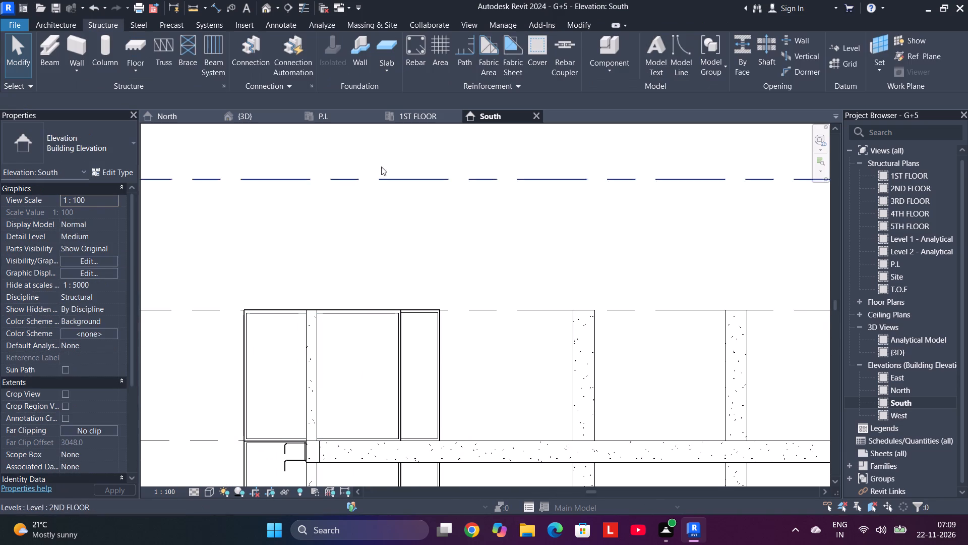
Inspect the extended wall reinforcement from several angles in the 3D view, check the plans, and go back to the full North elevation.
click(414, 113)
scroll(432, 322, down, 5)
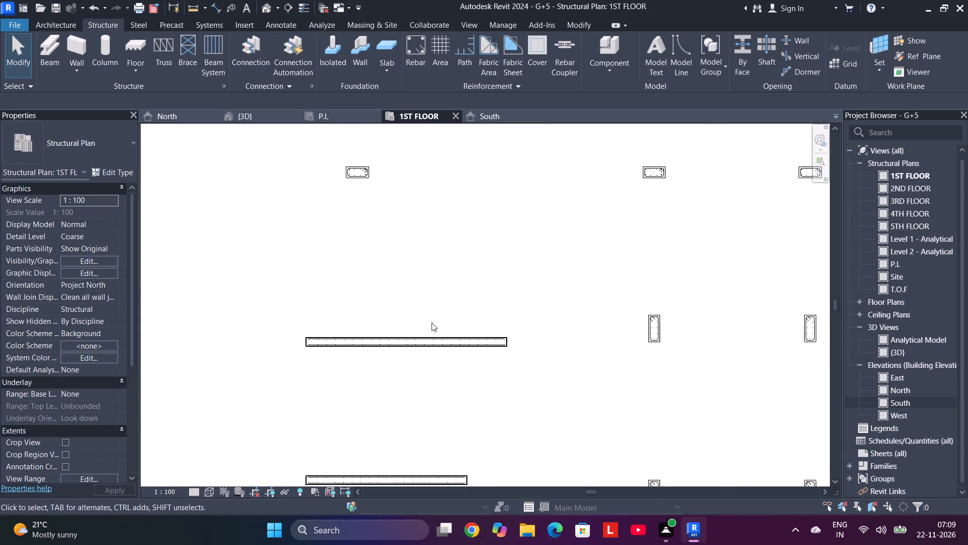
click(246, 118)
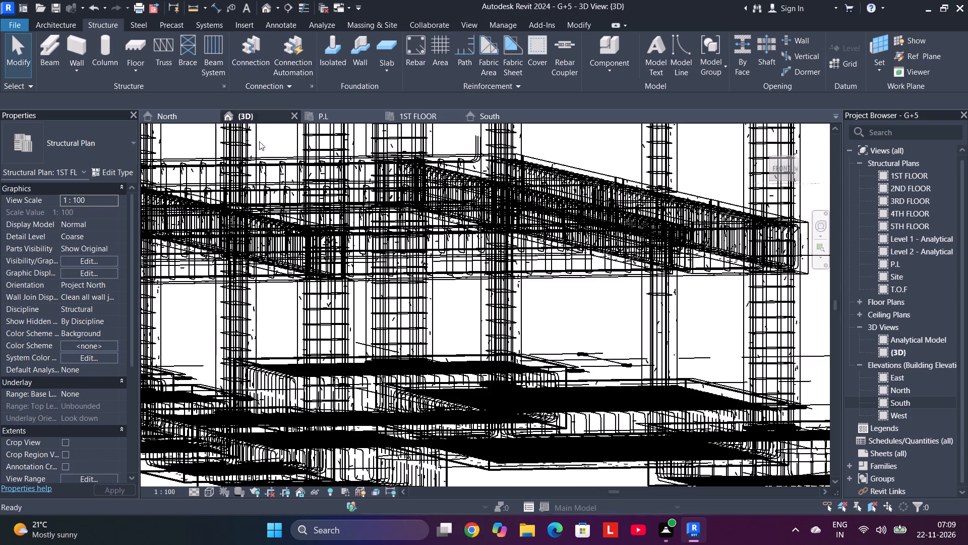
scroll(403, 317, down, 9)
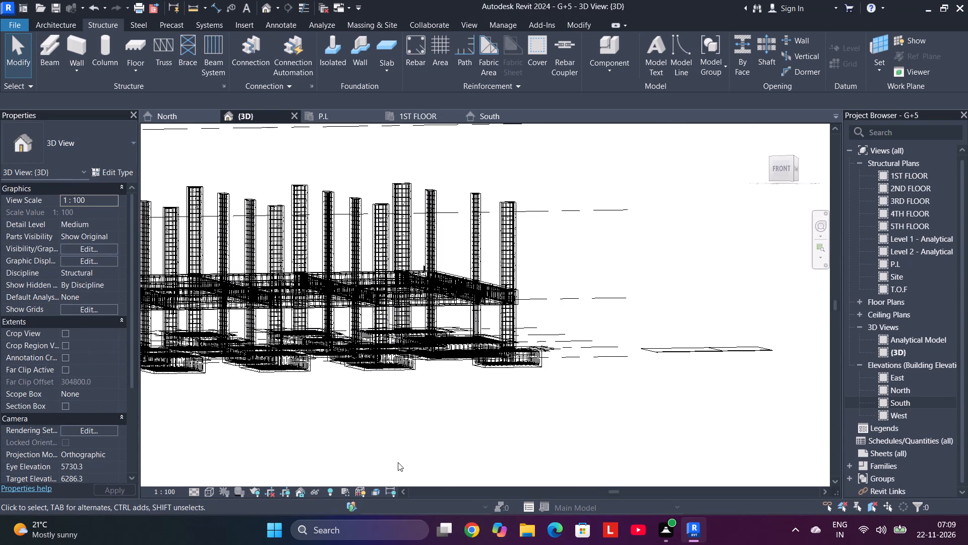
shift+middle_drag(400, 469, 587, 483)
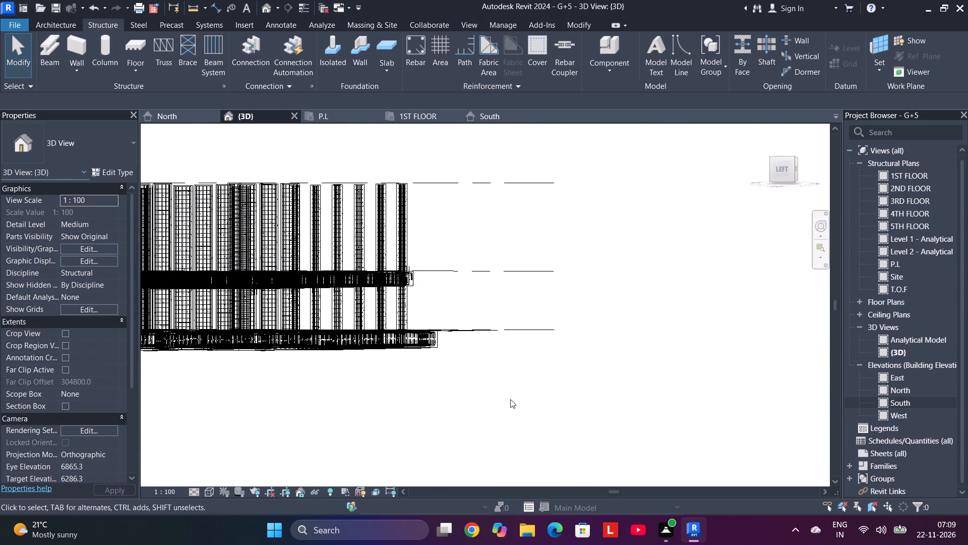
middle_drag(506, 397, 777, 395)
shift+middle_drag(680, 373, 629, 431)
middle_drag(626, 428, 645, 404)
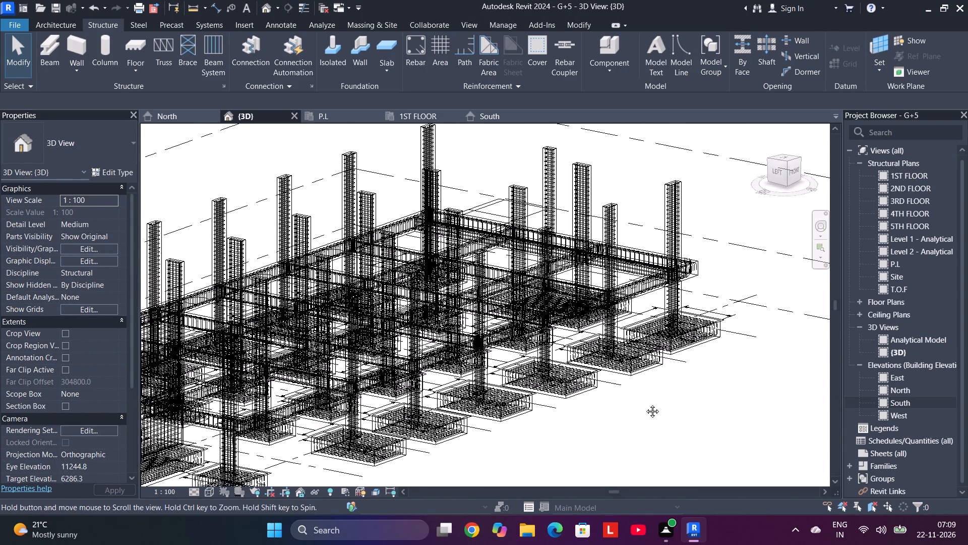
middle_drag(645, 404, 836, 306)
scroll(329, 154, up, 4)
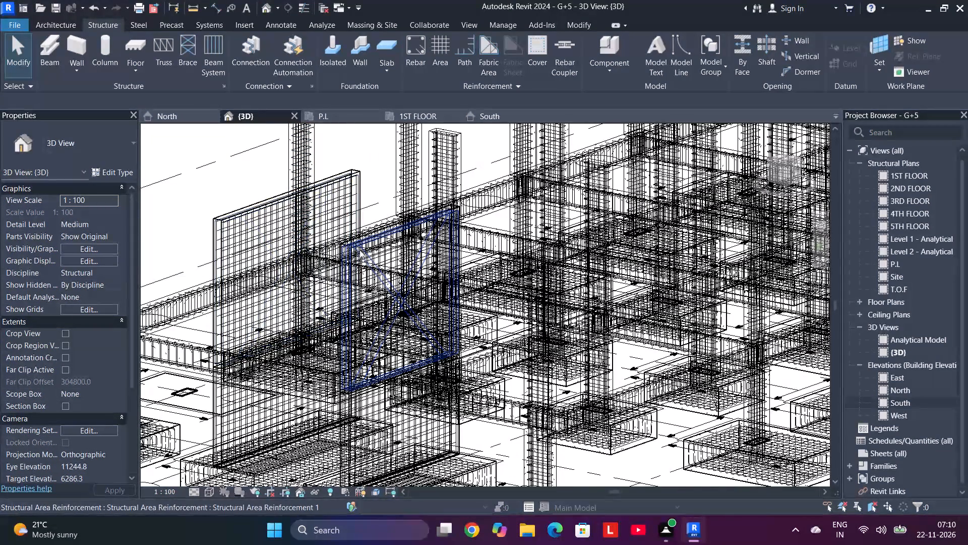
scroll(344, 266, up, 3)
scroll(365, 242, down, 4)
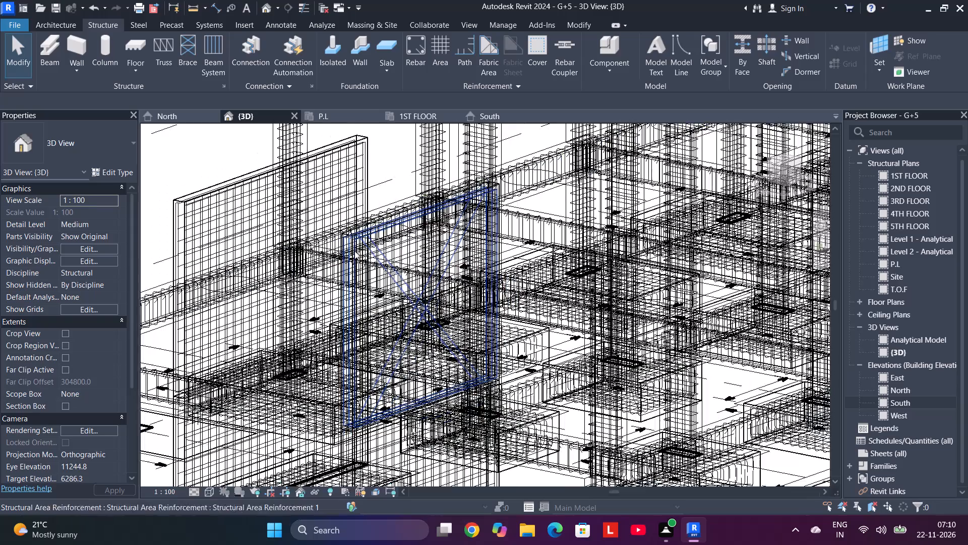
scroll(298, 243, up, 2)
scroll(261, 226, down, 6)
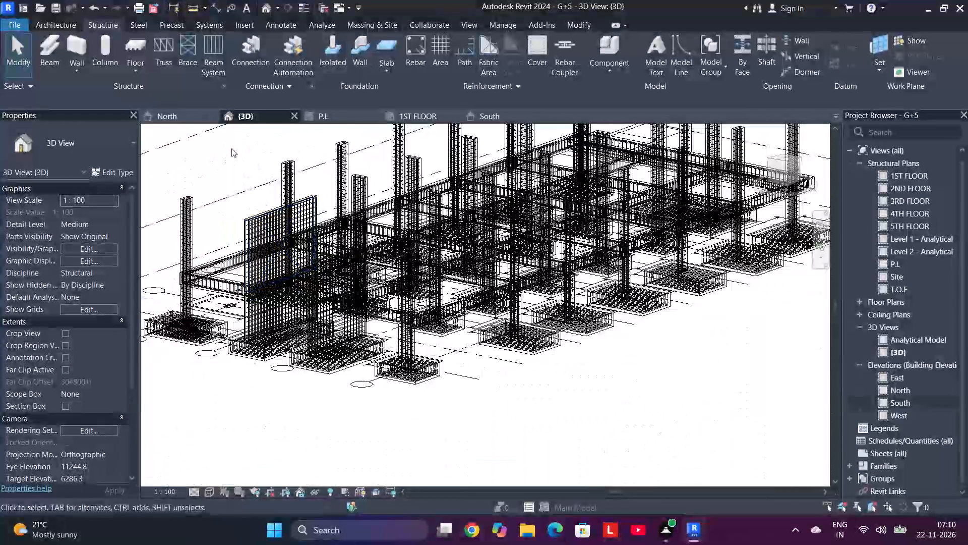
click(493, 112)
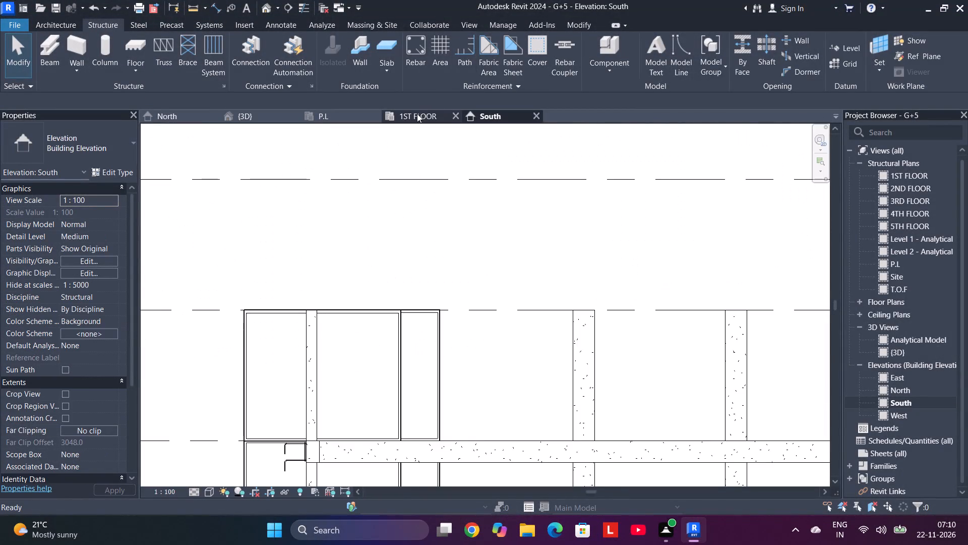
click(417, 114)
click(339, 120)
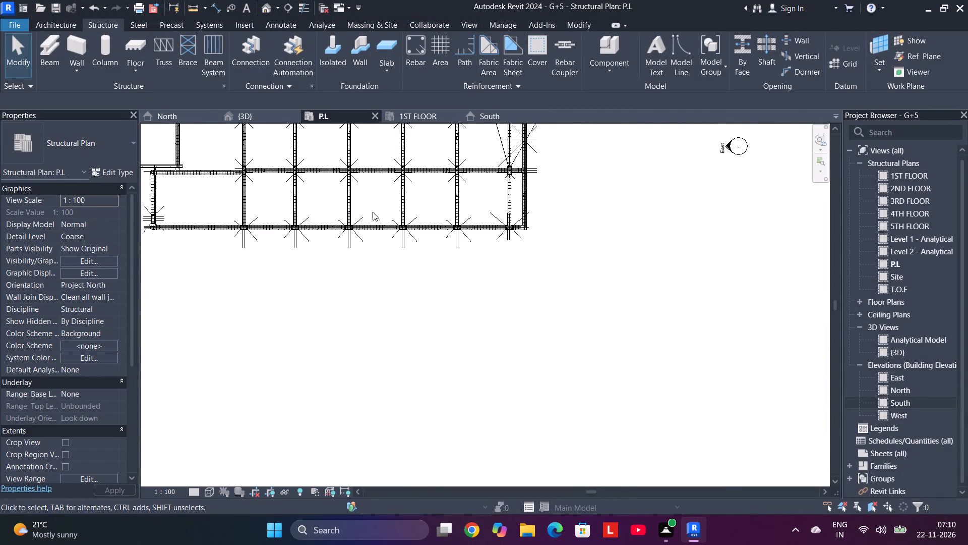
click(179, 118)
scroll(471, 313, down, 13)
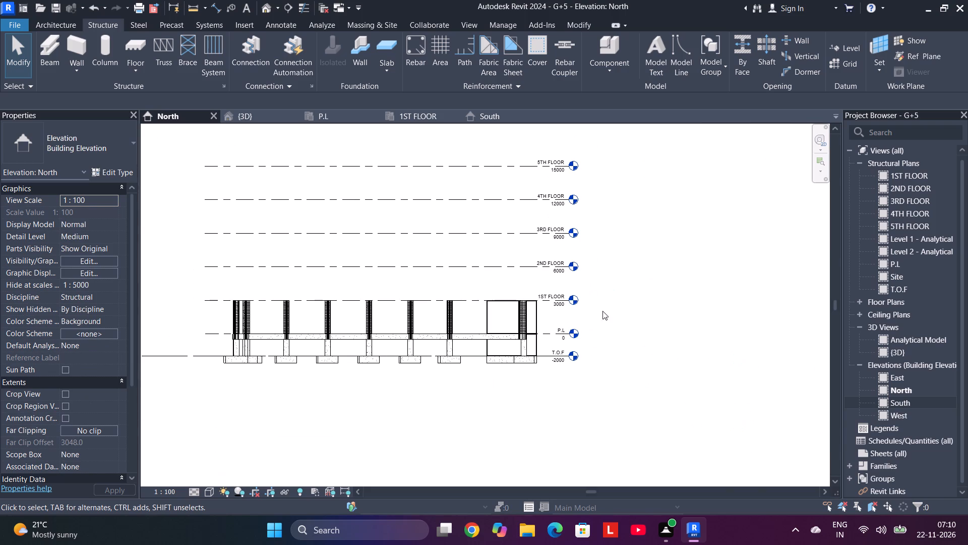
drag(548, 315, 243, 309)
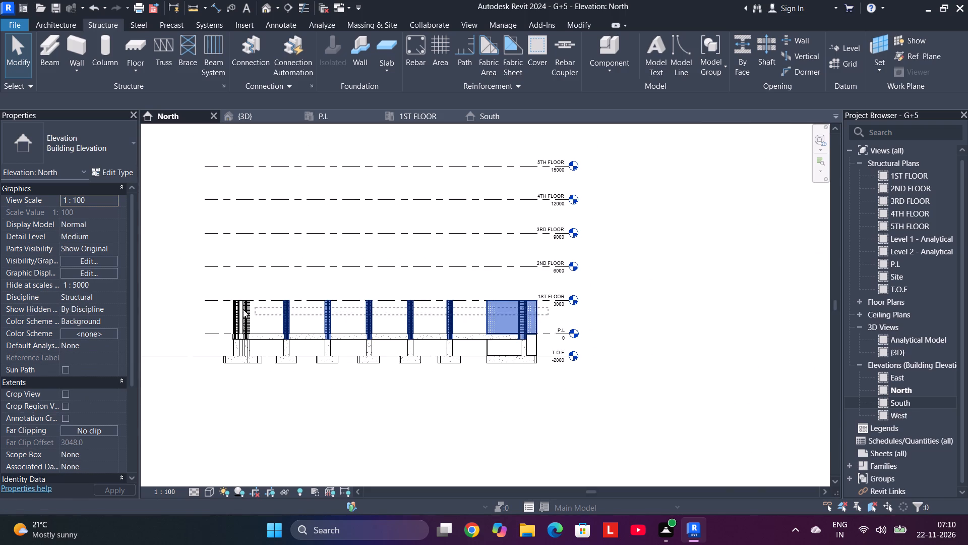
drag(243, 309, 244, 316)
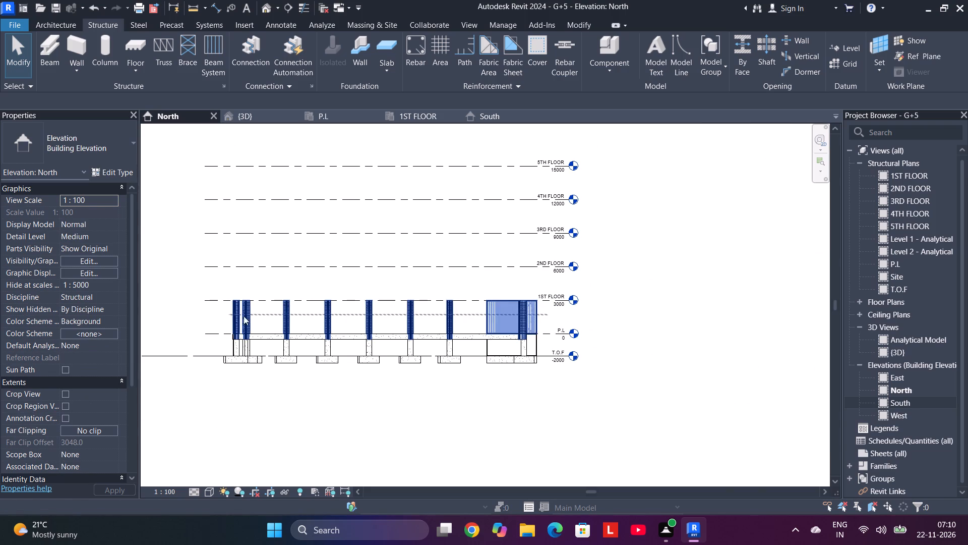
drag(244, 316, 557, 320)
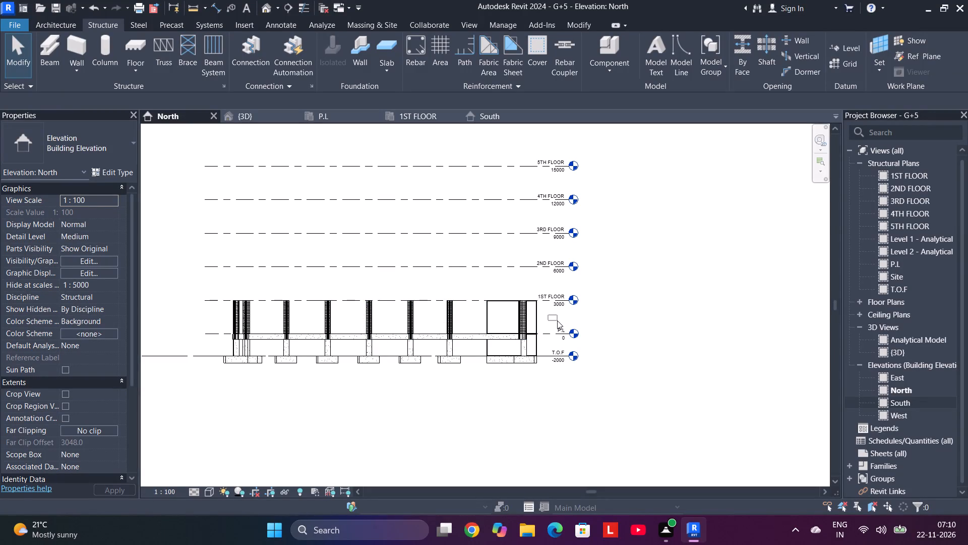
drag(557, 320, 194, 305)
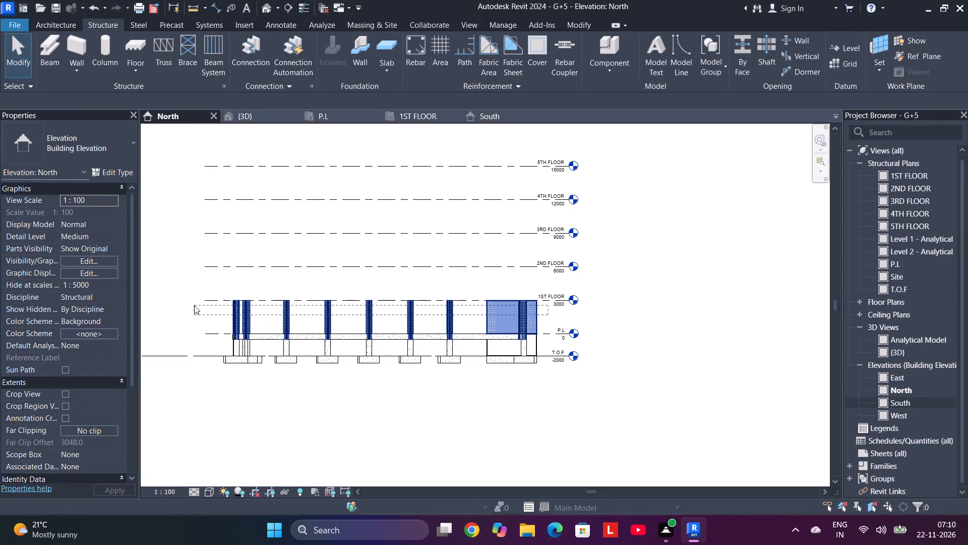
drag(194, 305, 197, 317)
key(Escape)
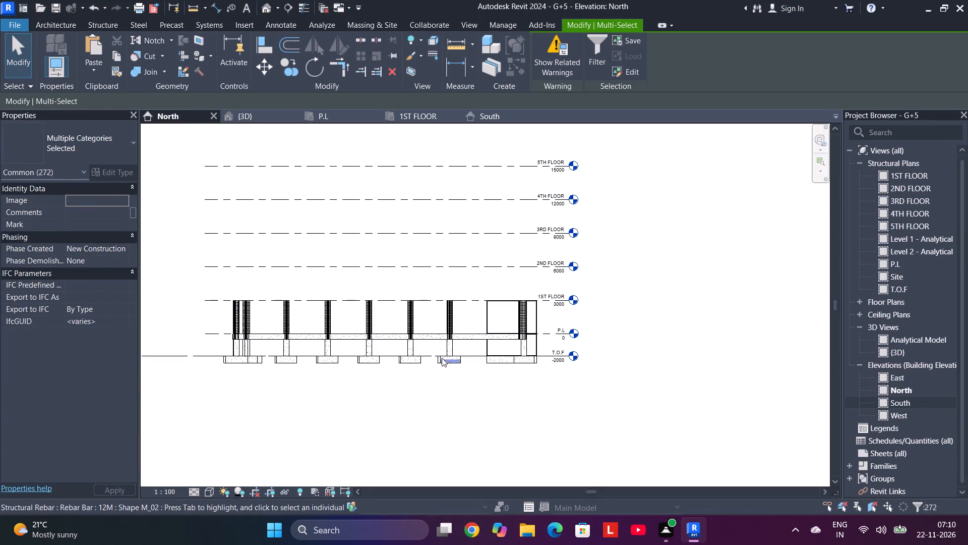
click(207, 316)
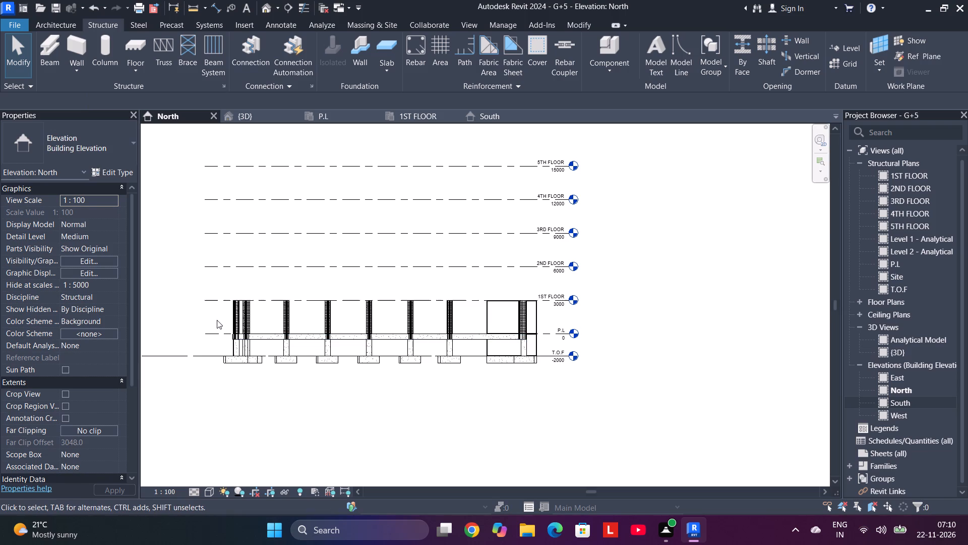
Copy all the P.L beams with their rebar and paste them aligned to levels 1ST FLOOR through 5TH FLOOR.
scroll(218, 320, up, 4)
click(222, 326)
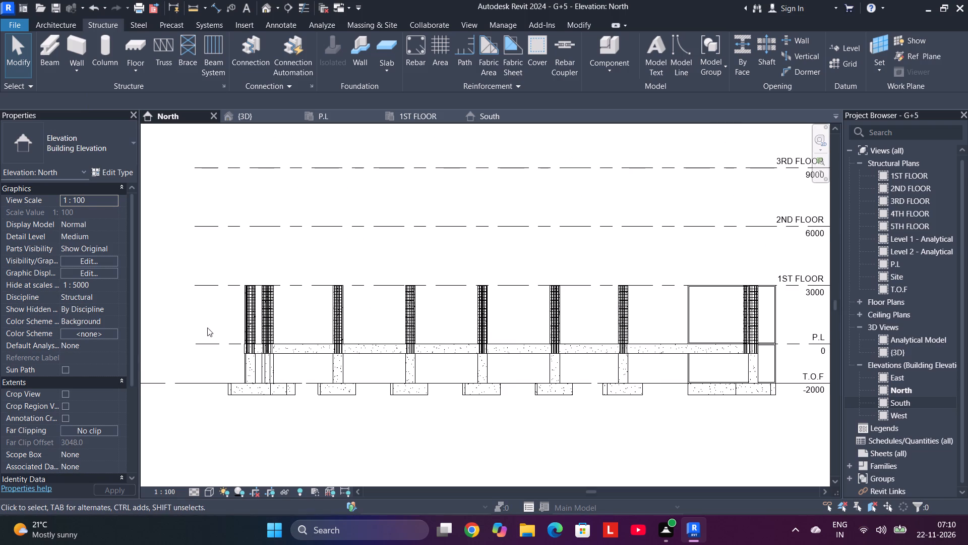
drag(204, 328, 685, 365)
middle_drag(745, 362, 685, 365)
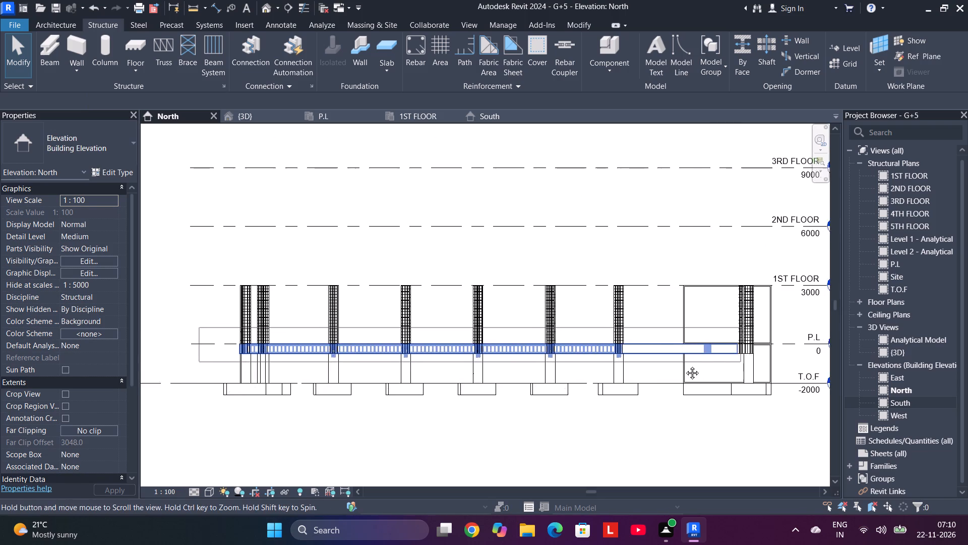
middle_drag(685, 365, 683, 365)
drag(685, 365, 735, 367)
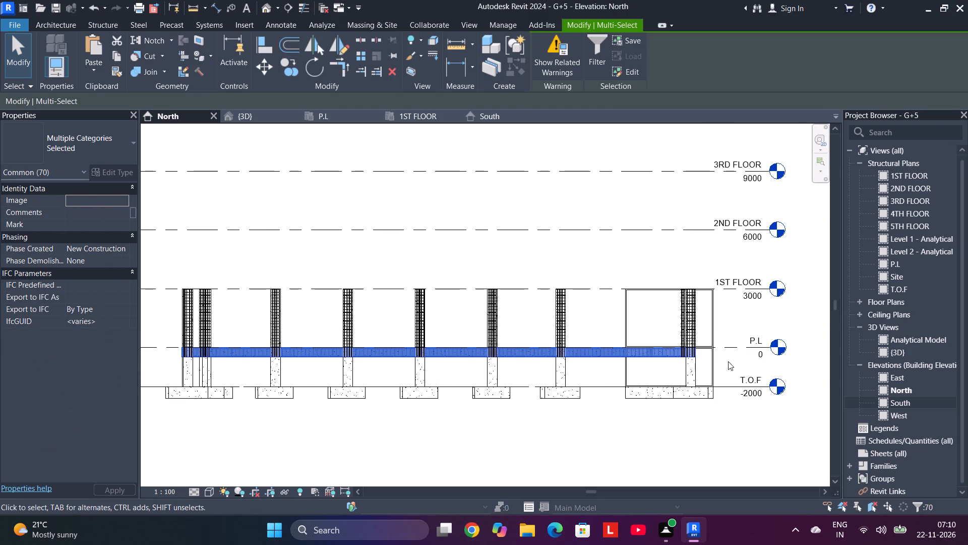
click(594, 59)
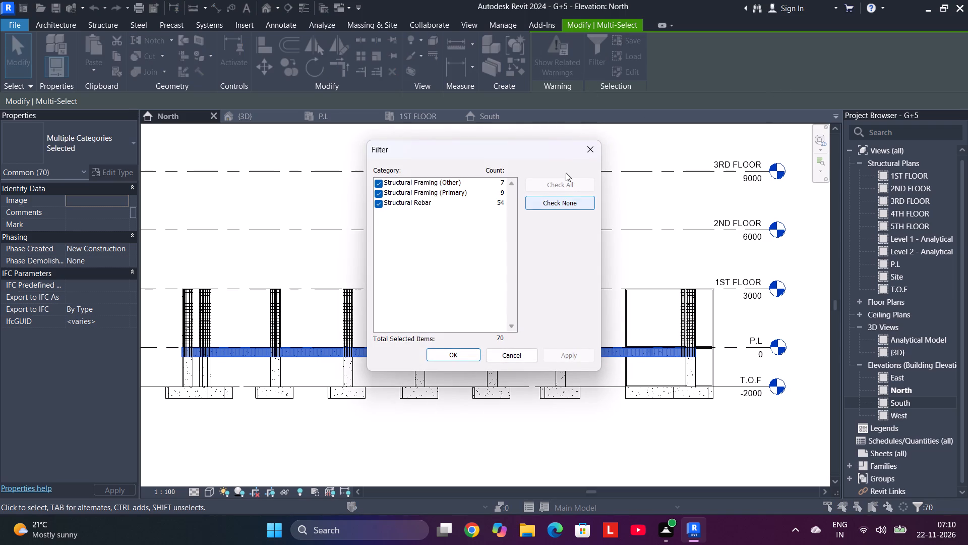
click(586, 152)
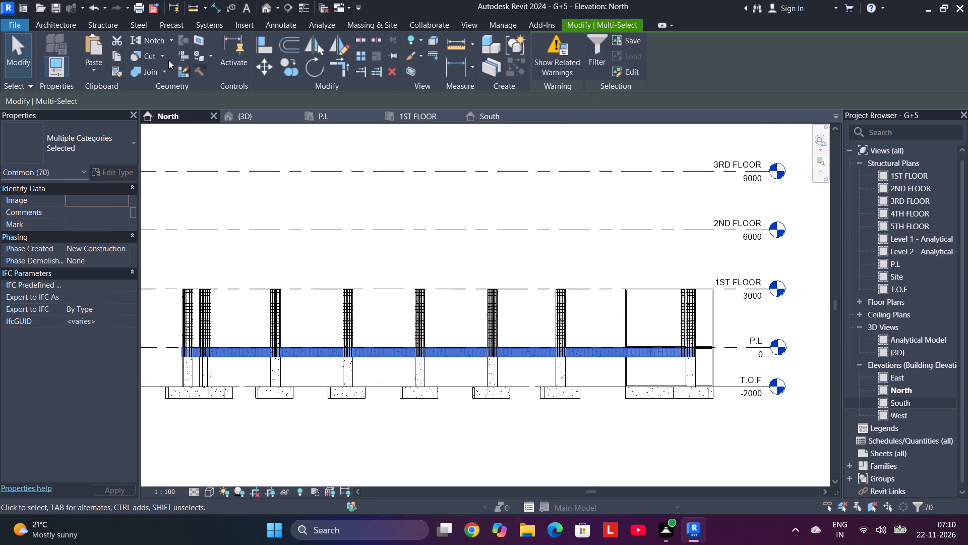
click(118, 56)
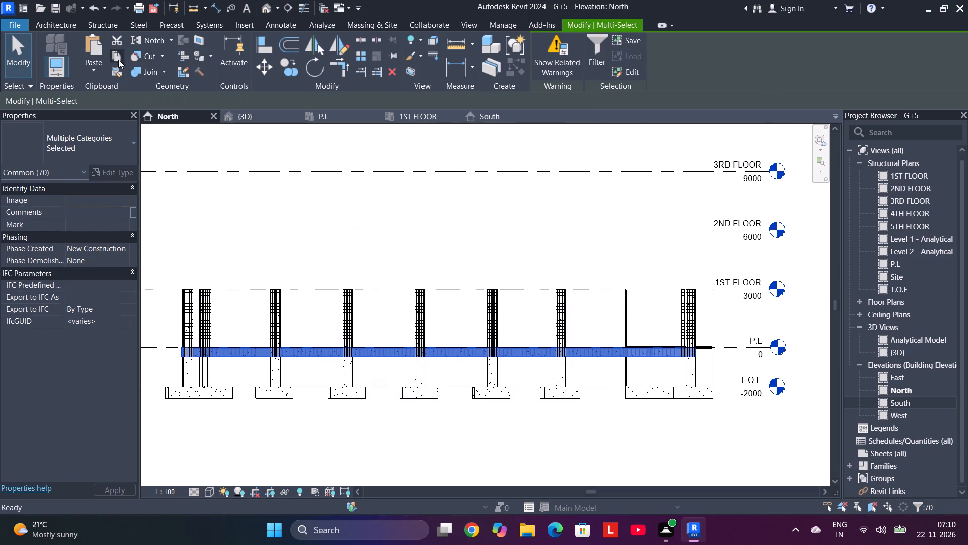
click(93, 69)
click(147, 121)
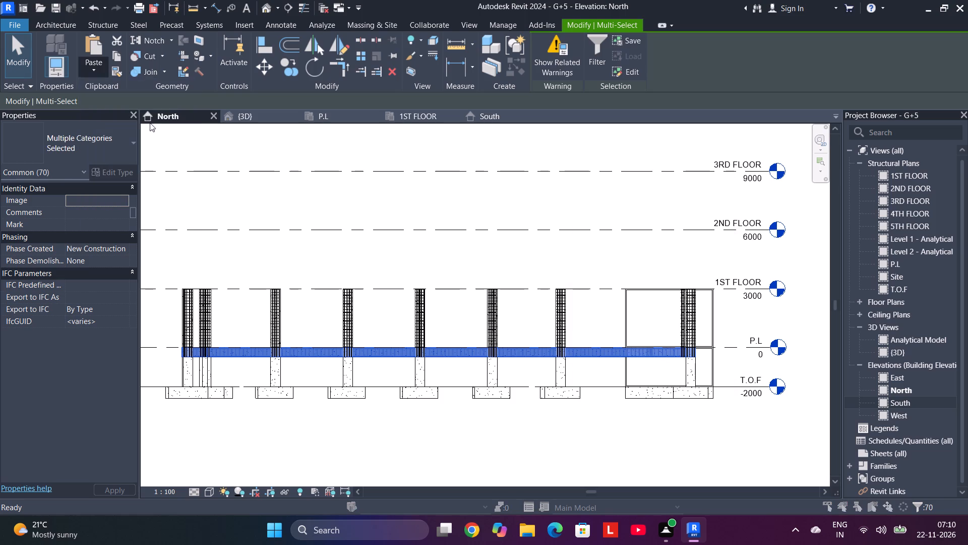
click(622, 192)
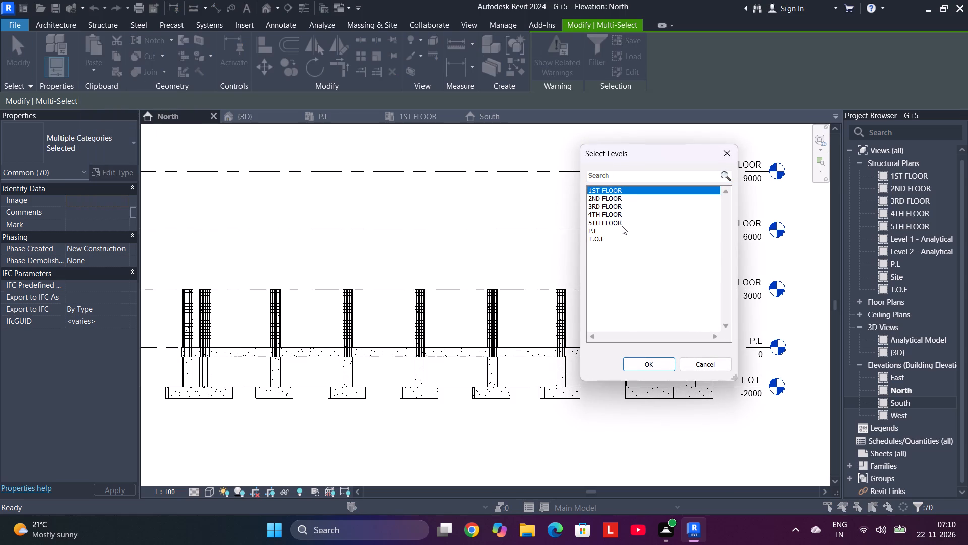
shift+click(622, 226)
click(641, 368)
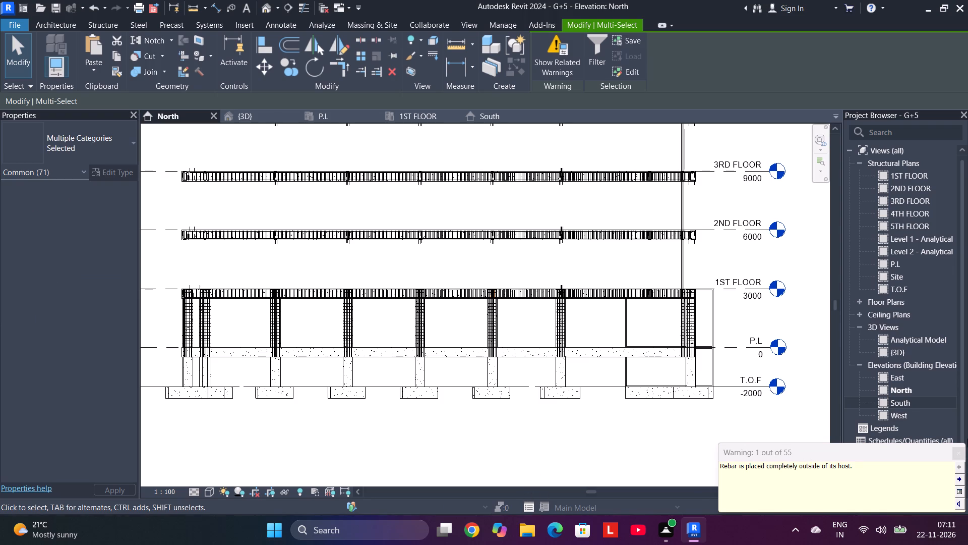
click(962, 452)
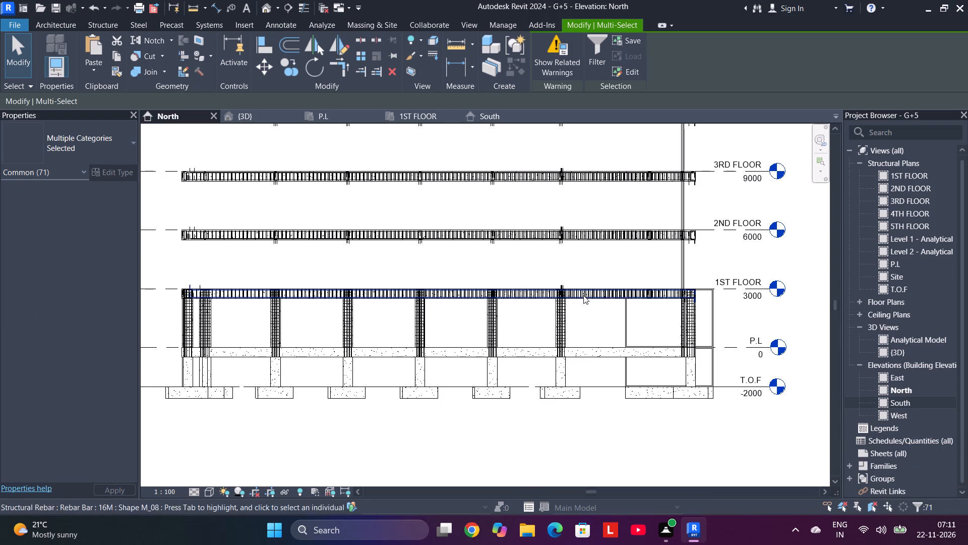
middle_drag(463, 195, 512, 380)
middle_click(512, 380)
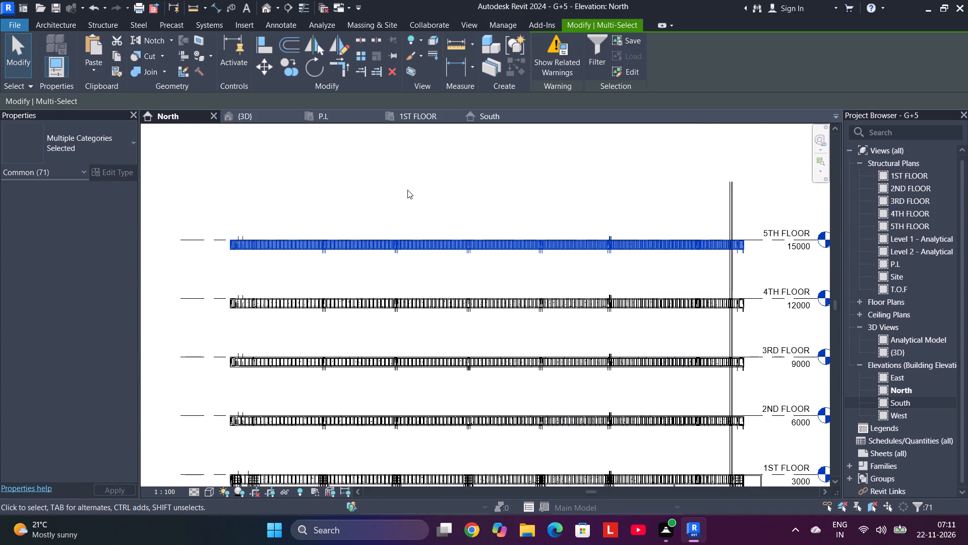
In the North elevation, set both start and end hooks to None for the 16M bars projecting above the 5TH FLOOR beam toward the level-label end.
click(407, 190)
scroll(645, 221, up, 4)
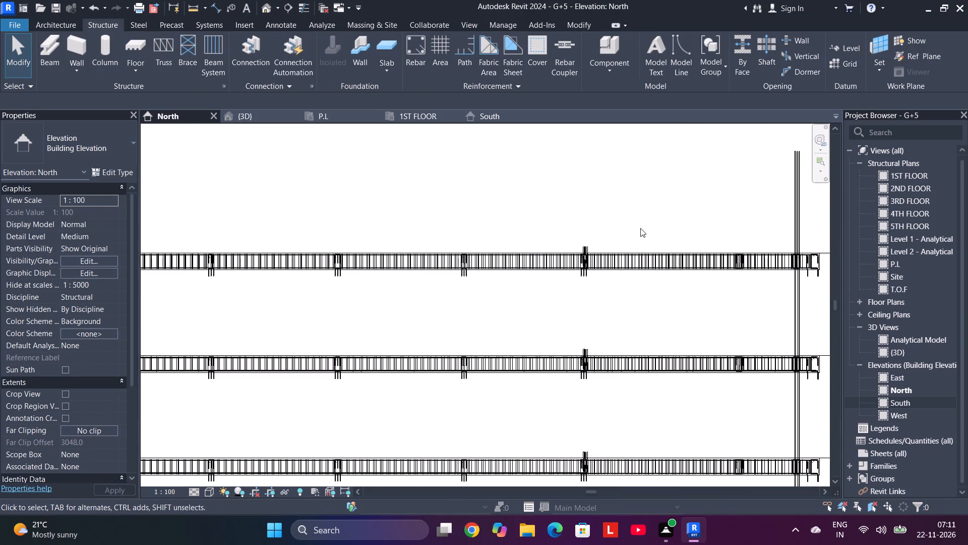
scroll(608, 241, up, 3)
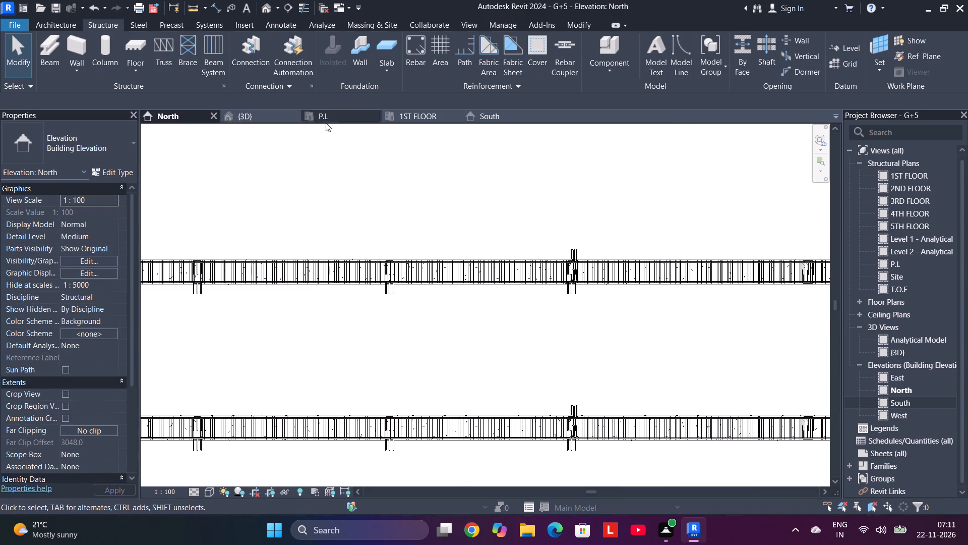
drag(591, 241, 540, 254)
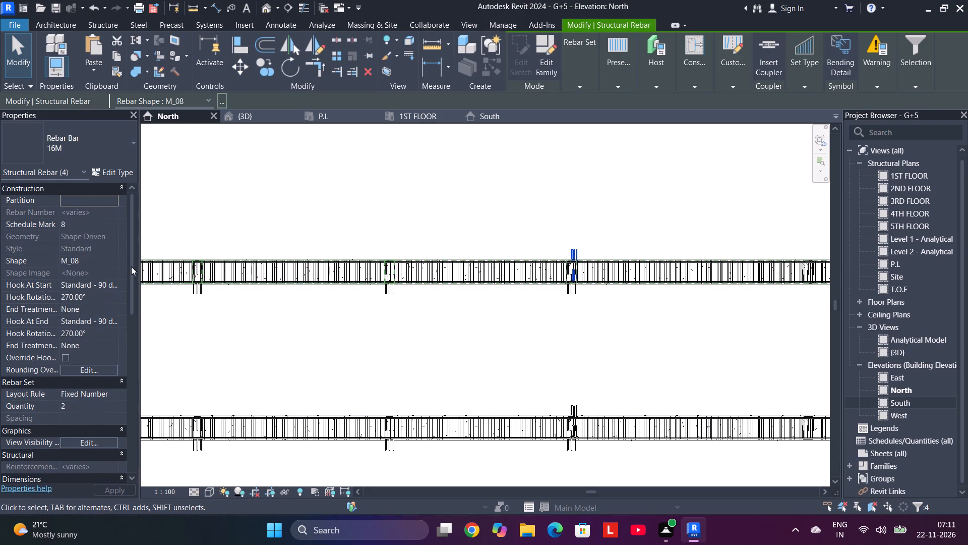
click(111, 285)
click(102, 298)
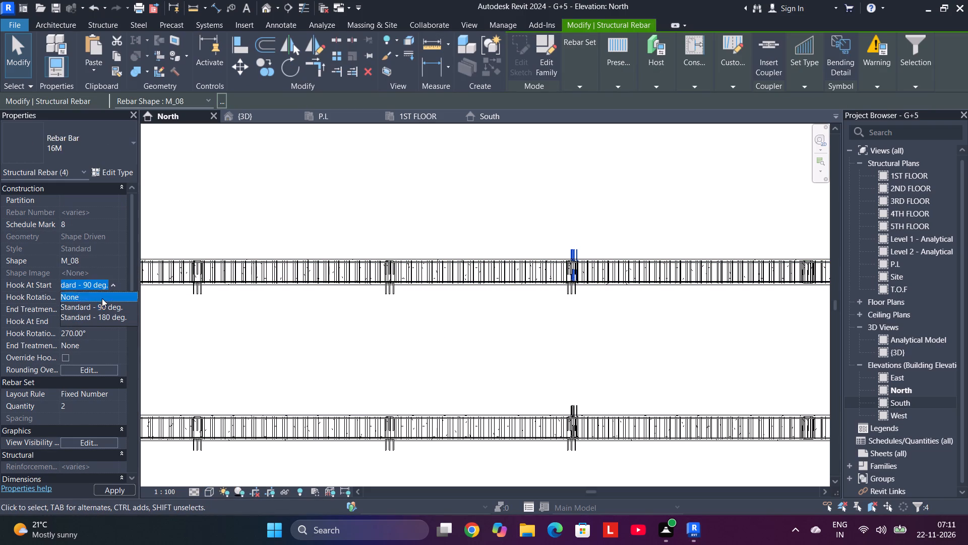
click(106, 317)
click(110, 321)
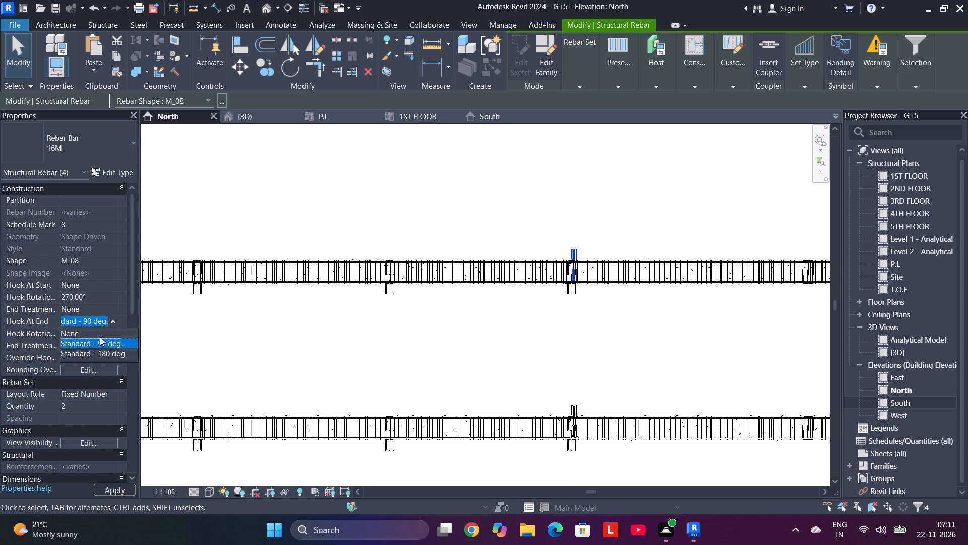
click(100, 337)
click(319, 236)
Set both start and end hooks to None for the 16M bars projecting above the 5TH FLOOR beam at the end opposite the level labels.
middle_drag(312, 249, 603, 259)
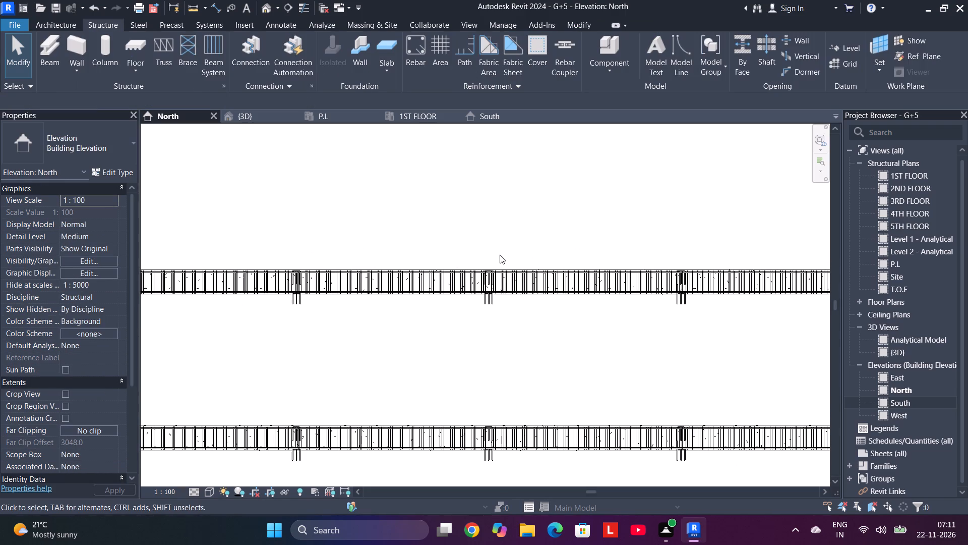
middle_drag(372, 238, 730, 274)
middle_drag(410, 258, 567, 238)
drag(443, 269, 389, 277)
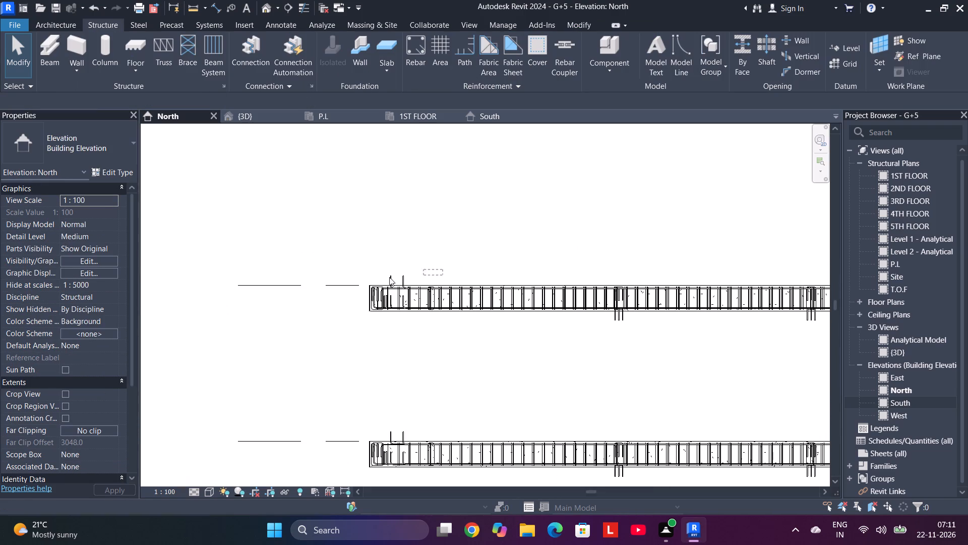
drag(389, 277, 368, 278)
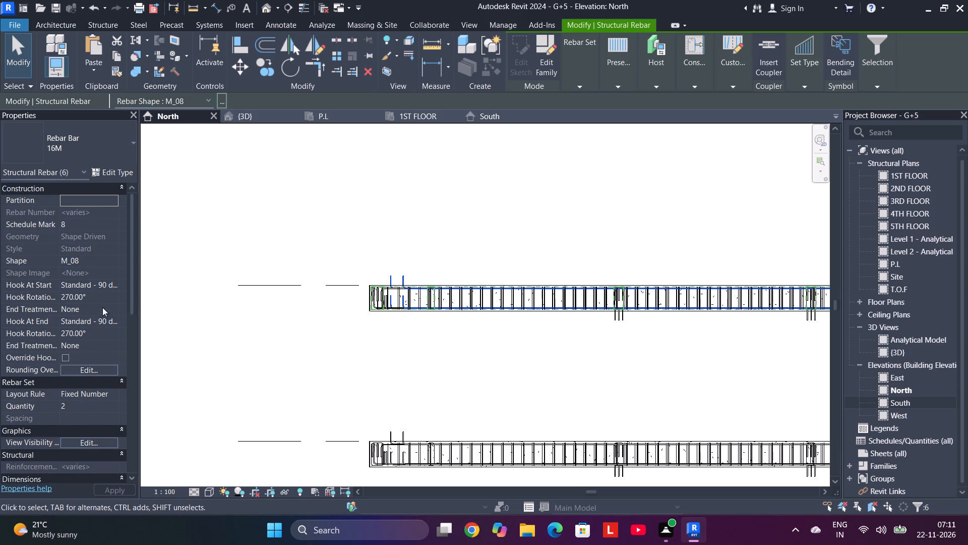
click(106, 285)
click(110, 283)
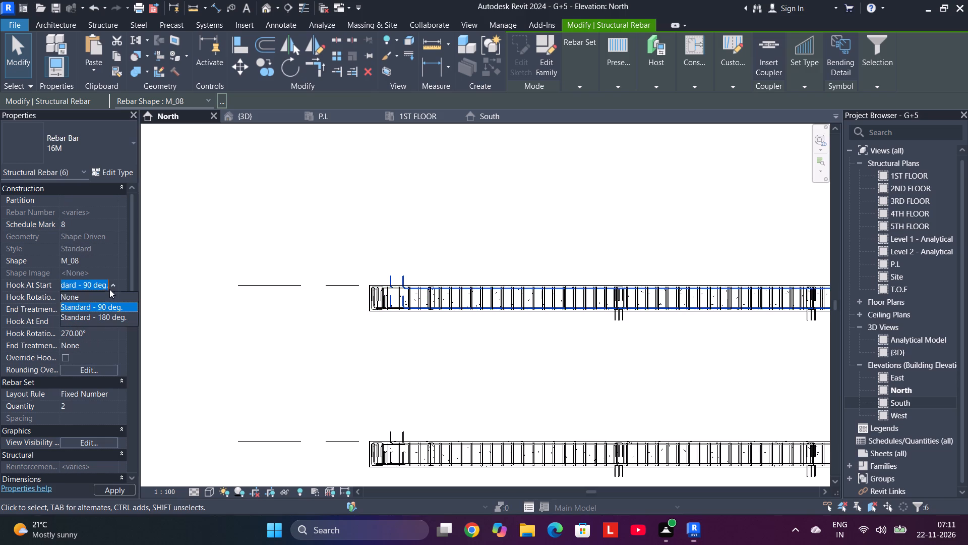
click(98, 296)
click(117, 320)
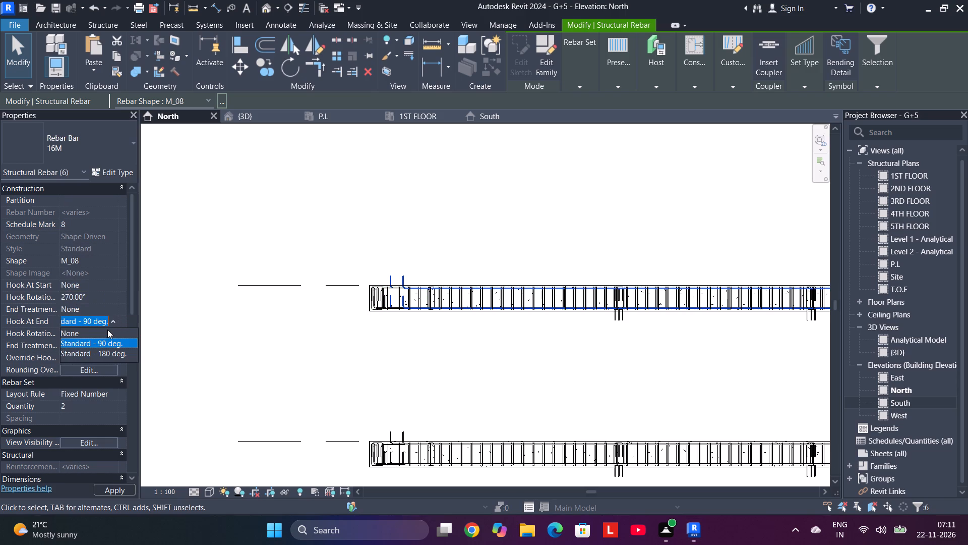
click(107, 331)
click(201, 335)
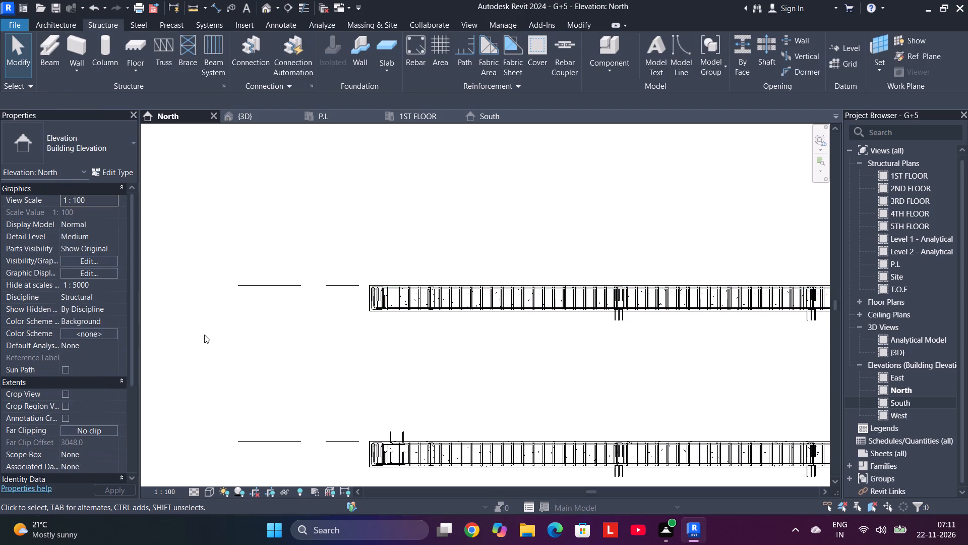
Examine the vertical bars running between the upper floor levels beside the level labels in the North elevation.
scroll(222, 335, down, 9)
middle_drag(431, 366, 362, 215)
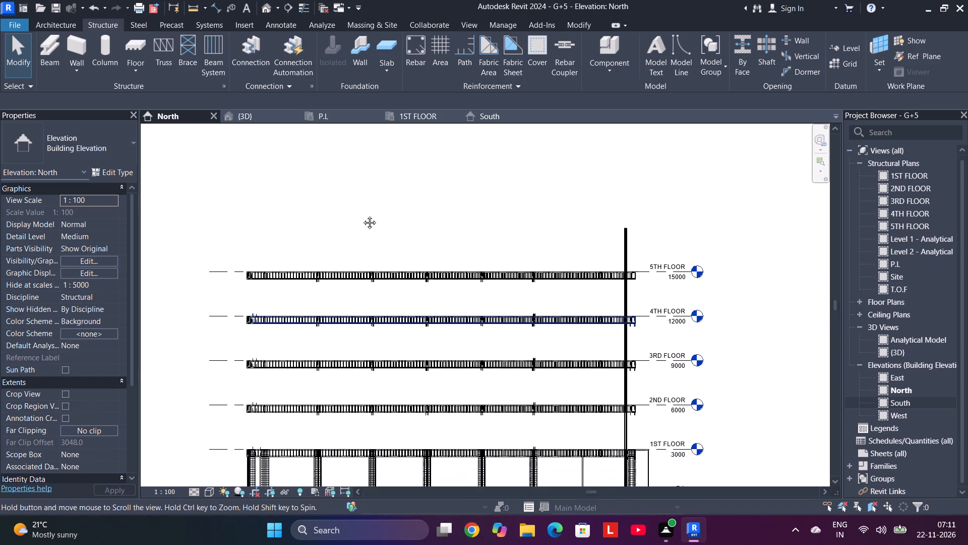
middle_drag(362, 215, 308, 160)
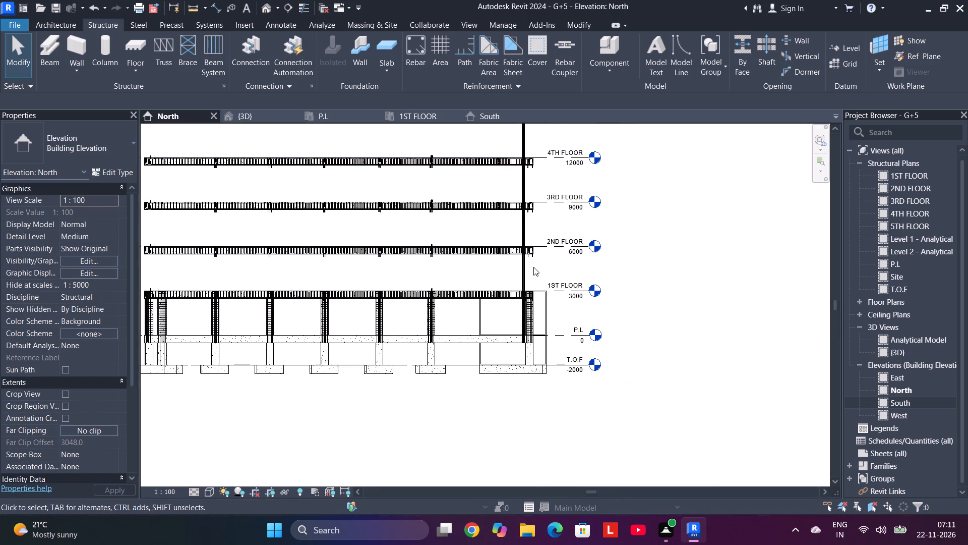
scroll(530, 267, up, 6)
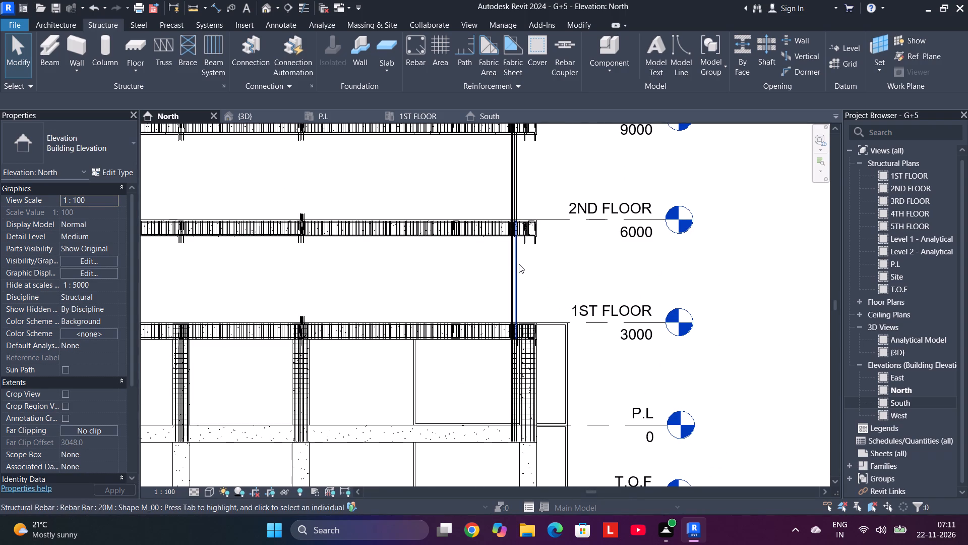
scroll(526, 277, up, 5)
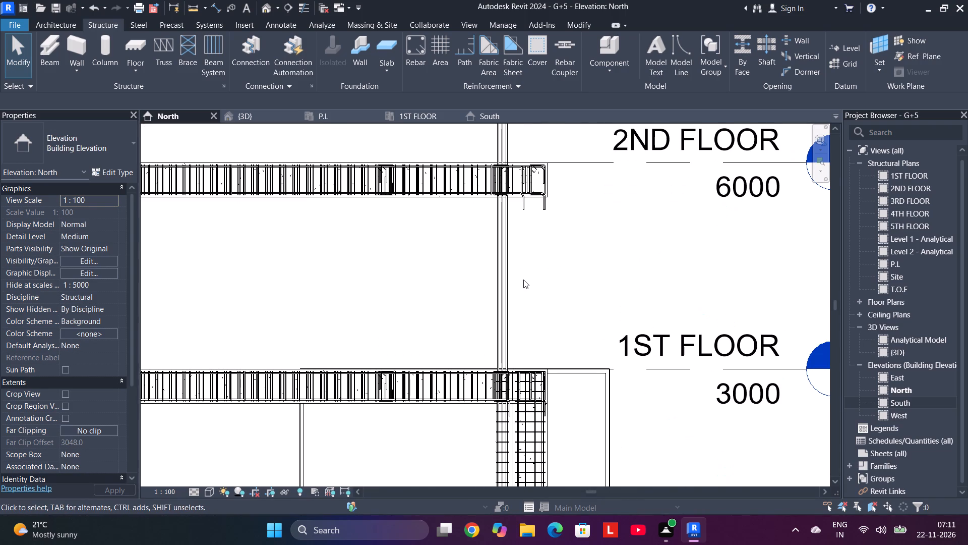
scroll(522, 258, up, 5)
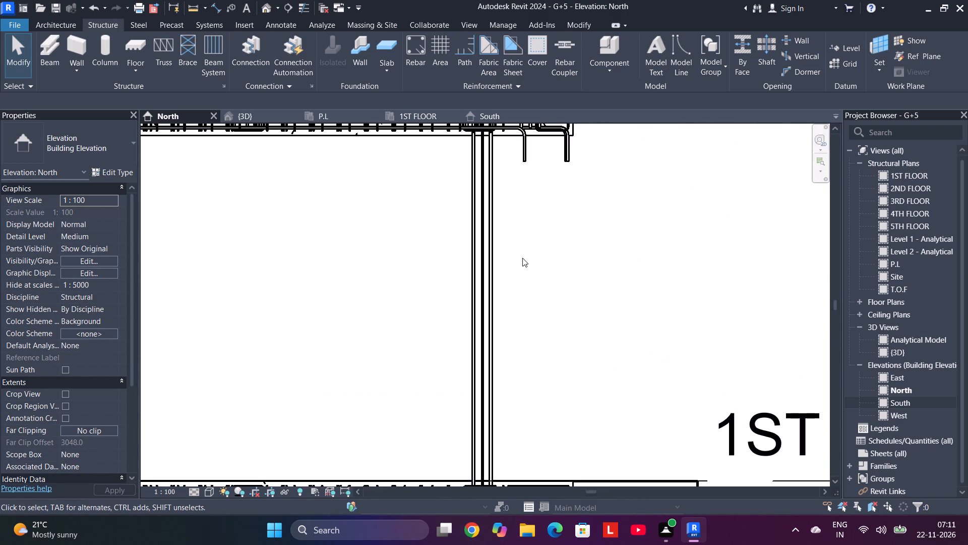
scroll(522, 258, down, 5)
drag(522, 252, 432, 256)
scroll(529, 266, down, 5)
middle_drag(532, 267, 517, 346)
drag(523, 241, 522, 243)
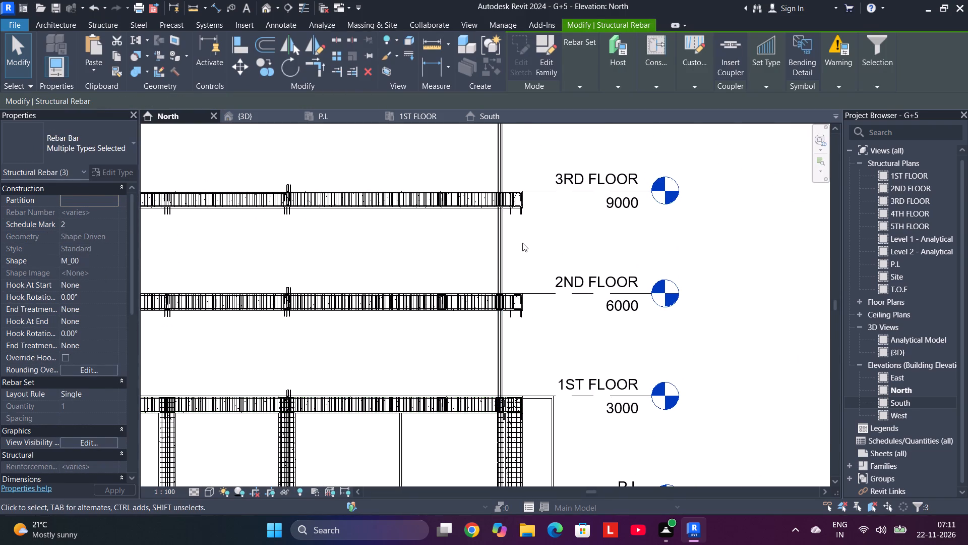
drag(522, 243, 453, 250)
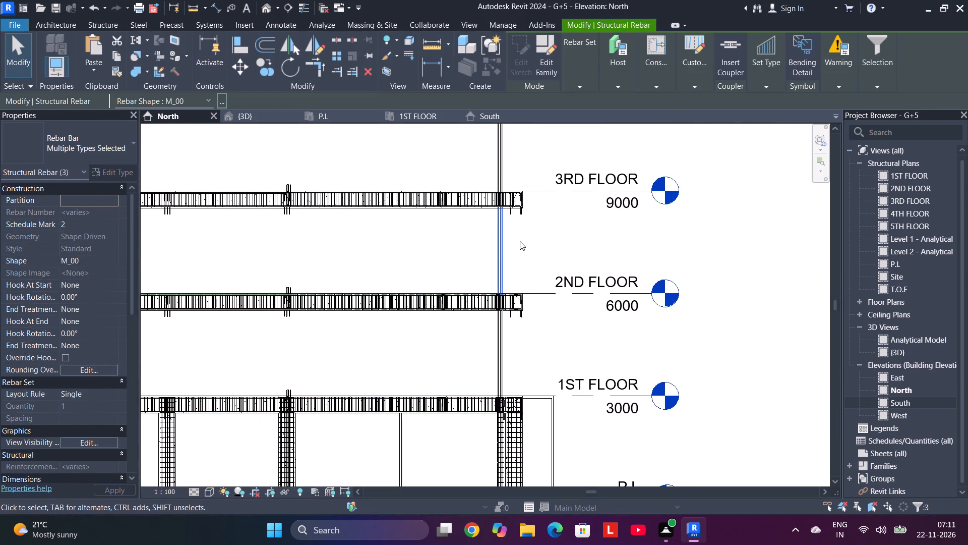
key(Escape)
In the 3D view, delete the stray vertical bars at the back corner, from above 5TH FLOOR down to 2ND FLOOR.
click(256, 119)
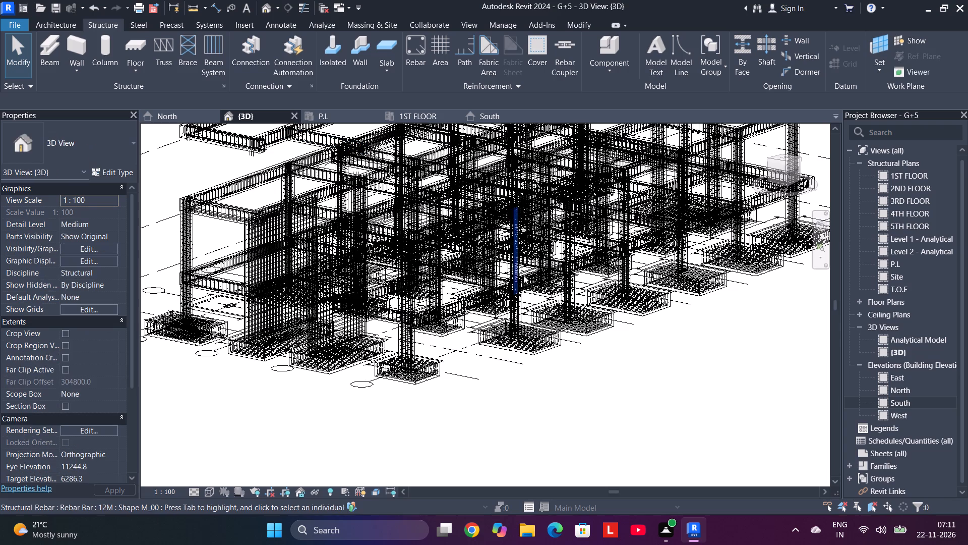
scroll(352, 232, down, 4)
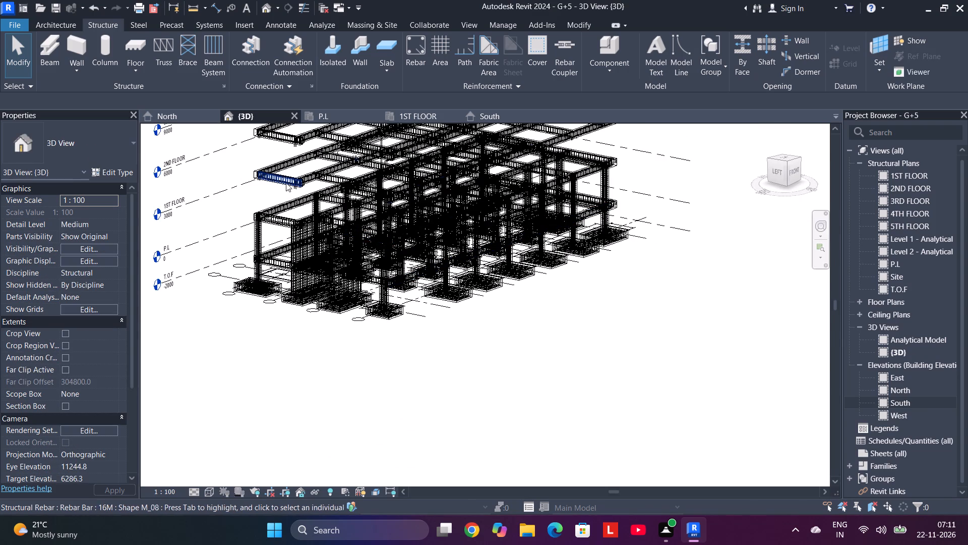
shift+middle_drag(186, 229, 187, 229)
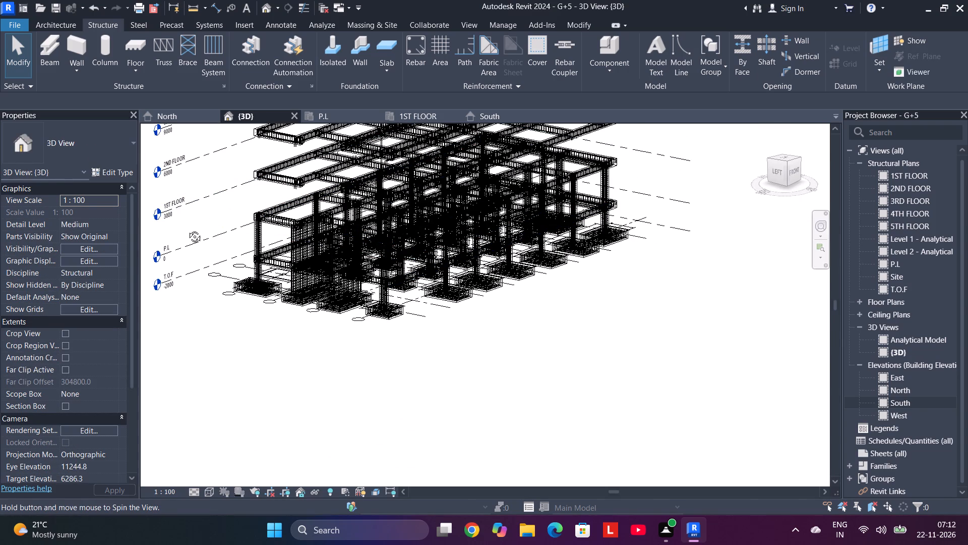
shift+middle_drag(187, 229, 365, 213)
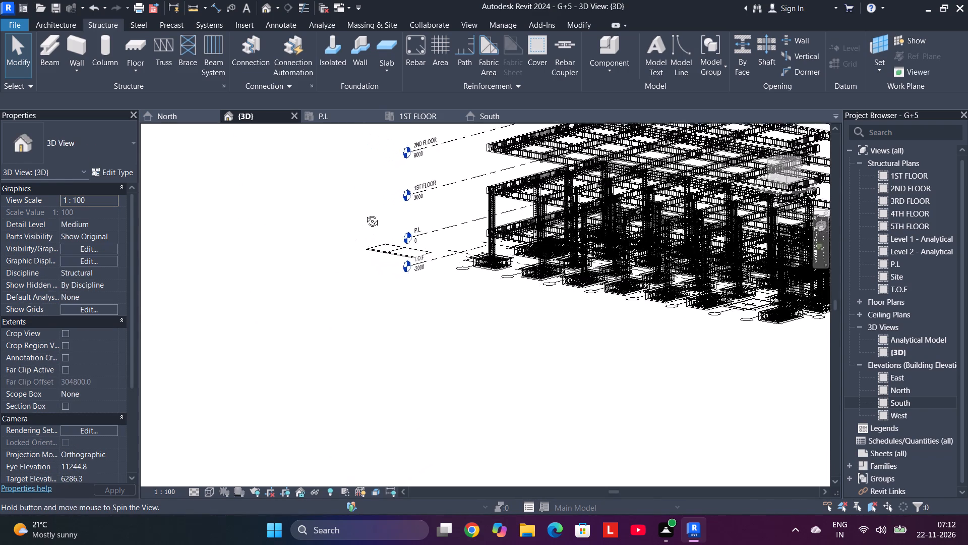
shift+middle_drag(365, 213, 373, 196)
middle_drag(373, 192, 84, 212)
middle_click(84, 212)
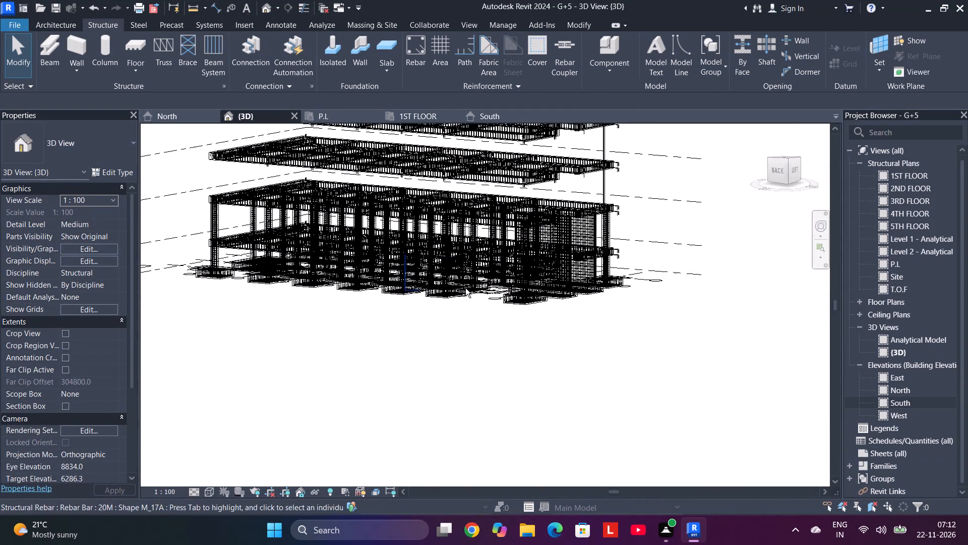
shift+middle_drag(408, 334, 430, 326)
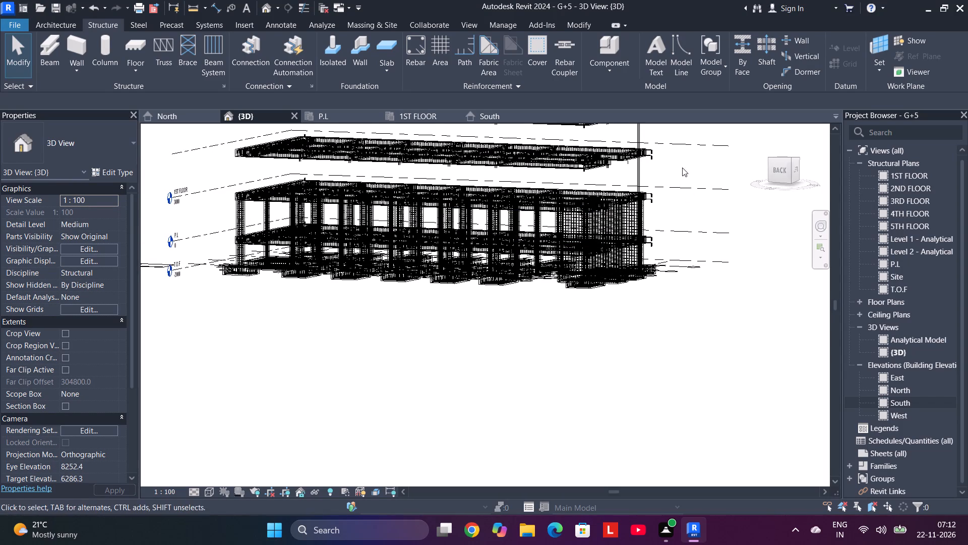
middle_drag(682, 168, 556, 213)
middle_drag(547, 167, 530, 339)
drag(514, 187, 463, 208)
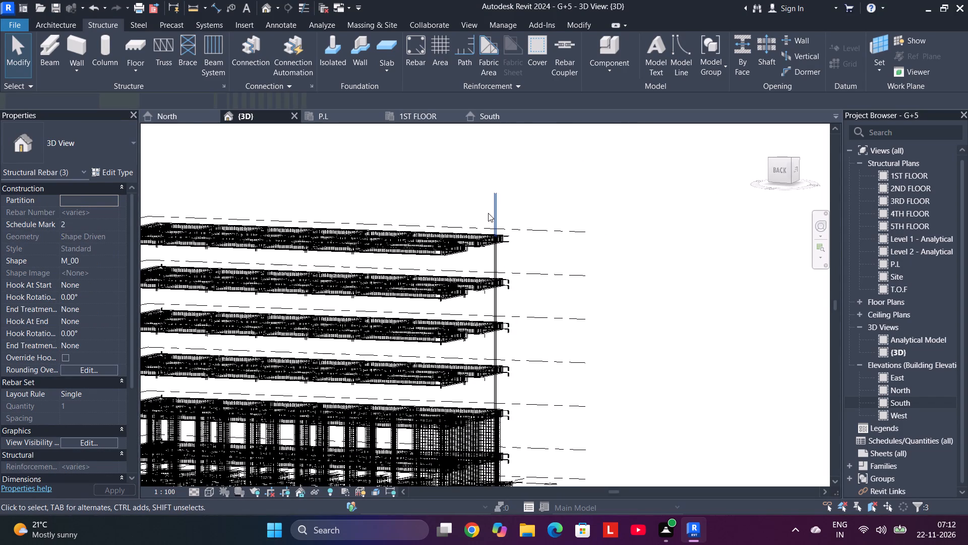
key(Delete)
drag(513, 255, 457, 263)
key(Delete)
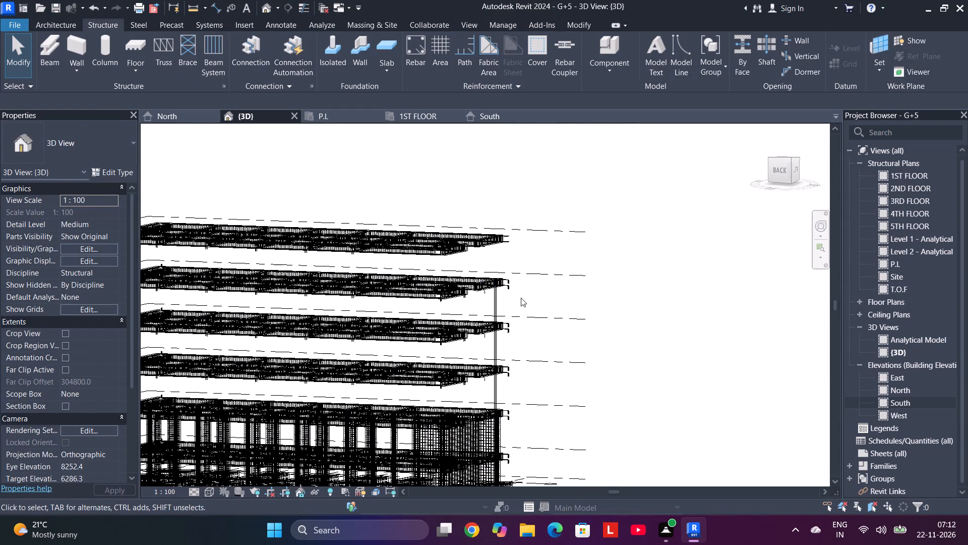
drag(522, 301, 476, 305)
key(Delete)
drag(511, 344, 461, 349)
key(Delete)
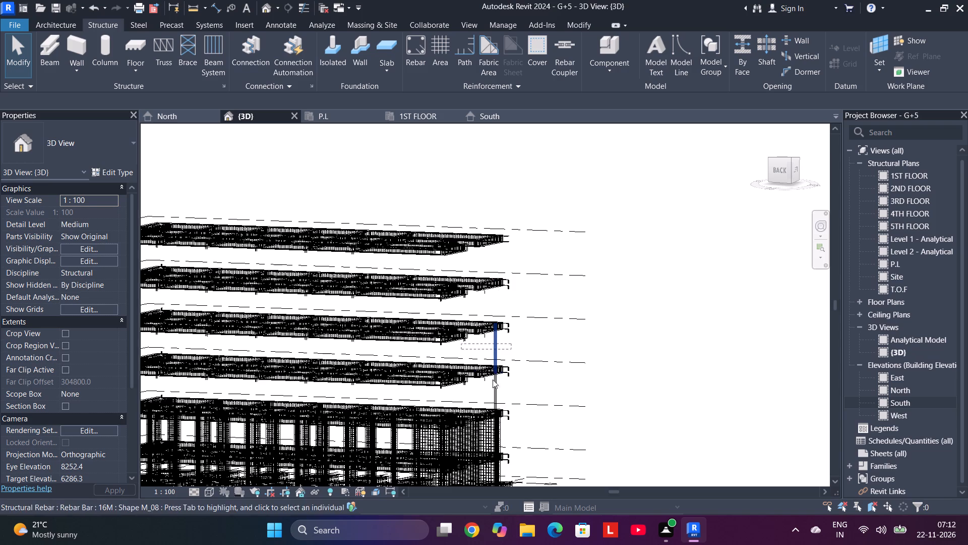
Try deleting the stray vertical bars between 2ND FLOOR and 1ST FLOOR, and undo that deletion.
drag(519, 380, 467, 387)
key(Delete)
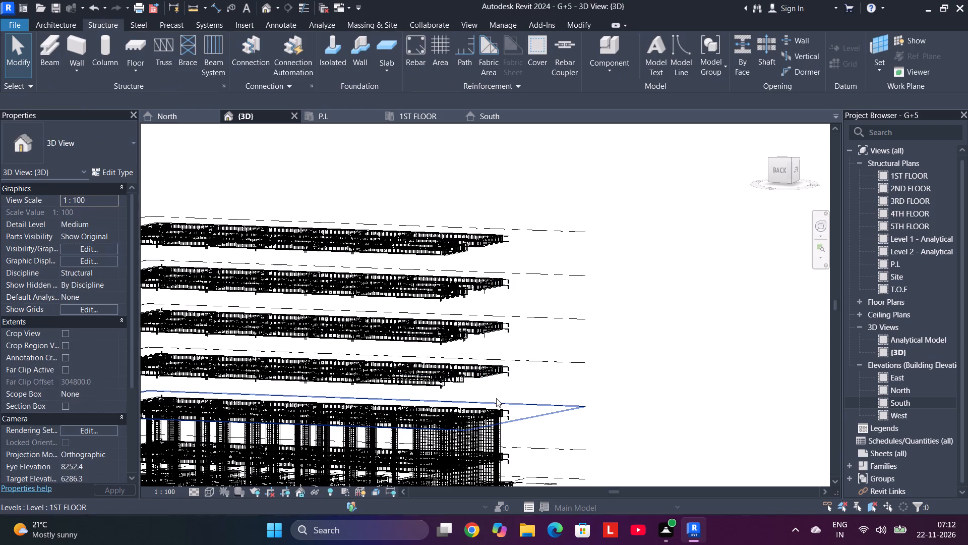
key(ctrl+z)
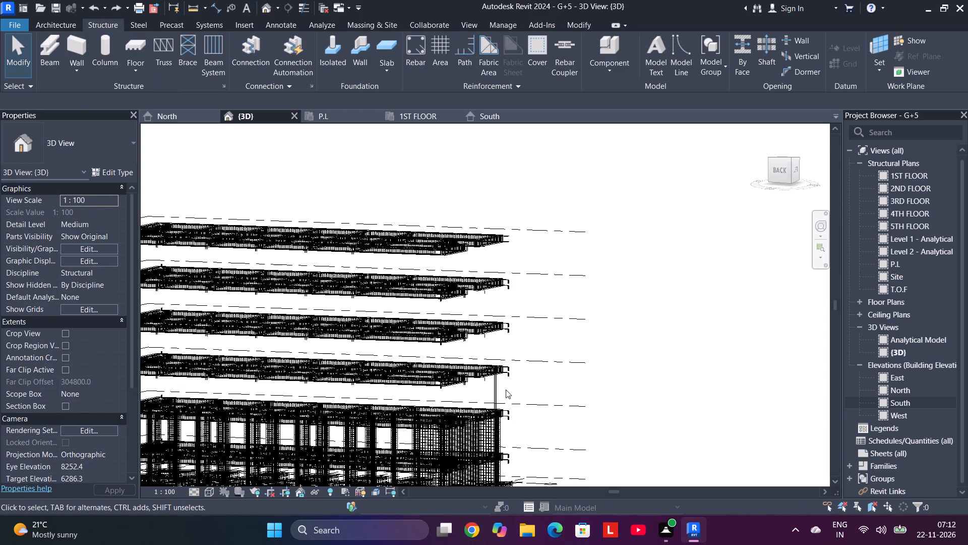
Delete only the three stray vertical bars between 2ND FLOOR and 1ST FLOOR at the back corner.
scroll(506, 390, up, 8)
drag(505, 390, 463, 390)
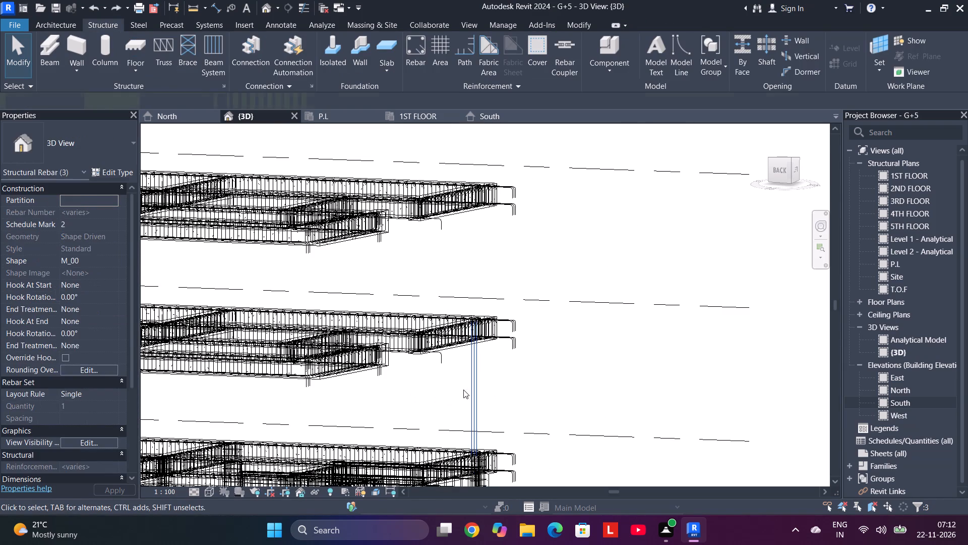
key(Delete)
Check the first-floor corner reinforcement in 3D, review the 1ST FLOOR and P.L plans, and go back to the North elevation.
middle_drag(465, 388, 446, 167)
scroll(474, 328, down, 4)
scroll(473, 320, up, 5)
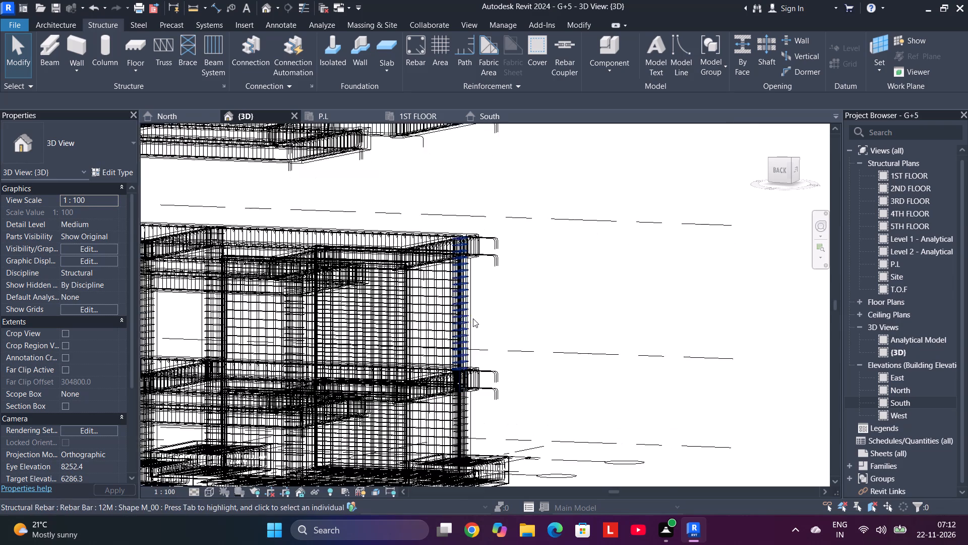
click(414, 112)
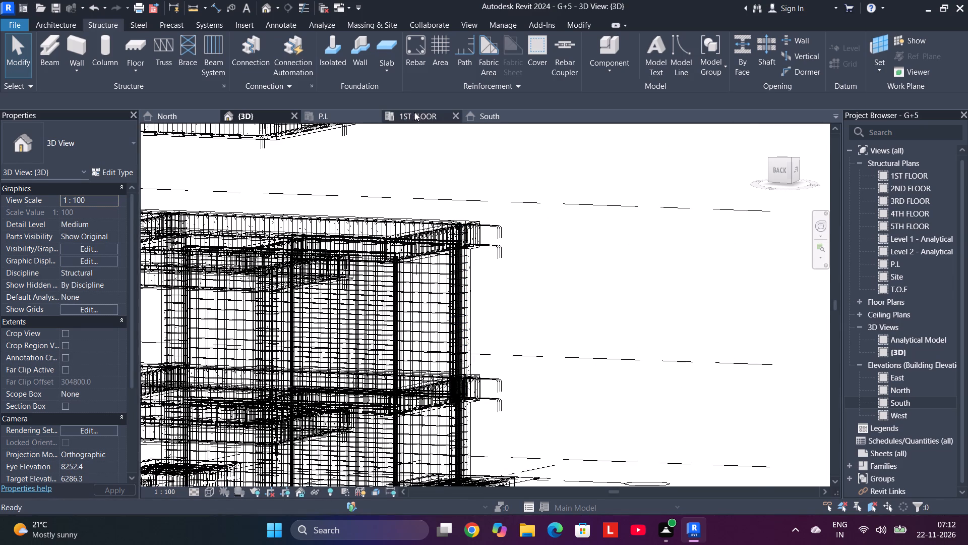
scroll(370, 334, down, 12)
middle_drag(385, 322, 349, 257)
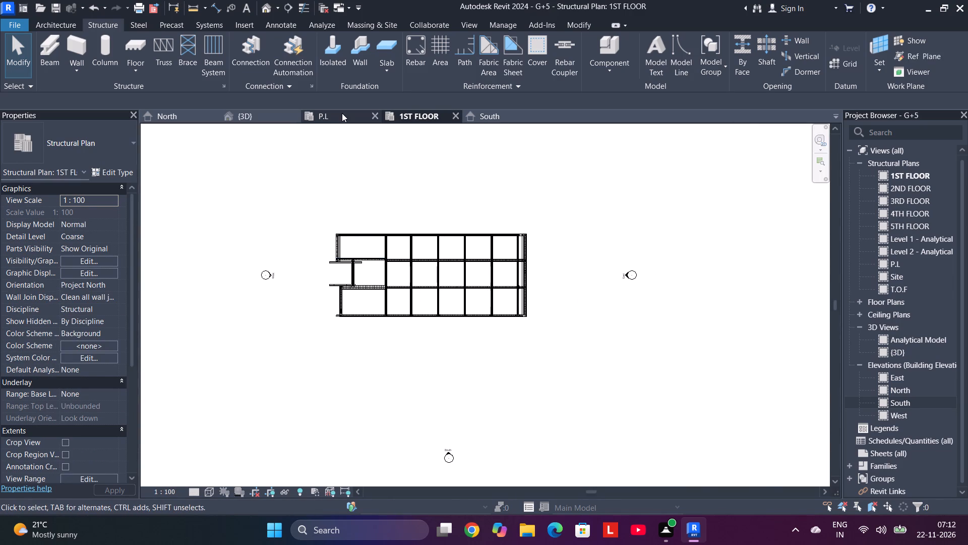
click(342, 113)
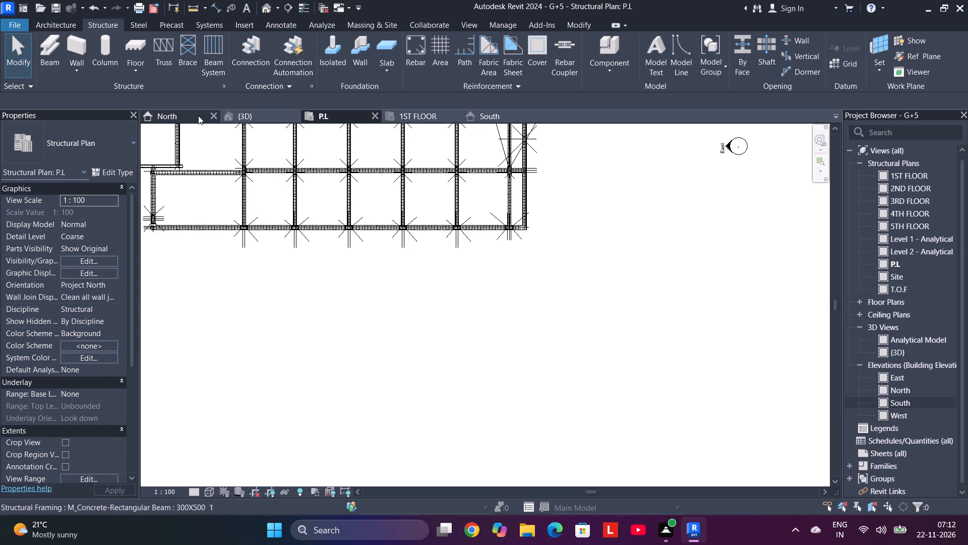
click(177, 116)
scroll(346, 309, down, 7)
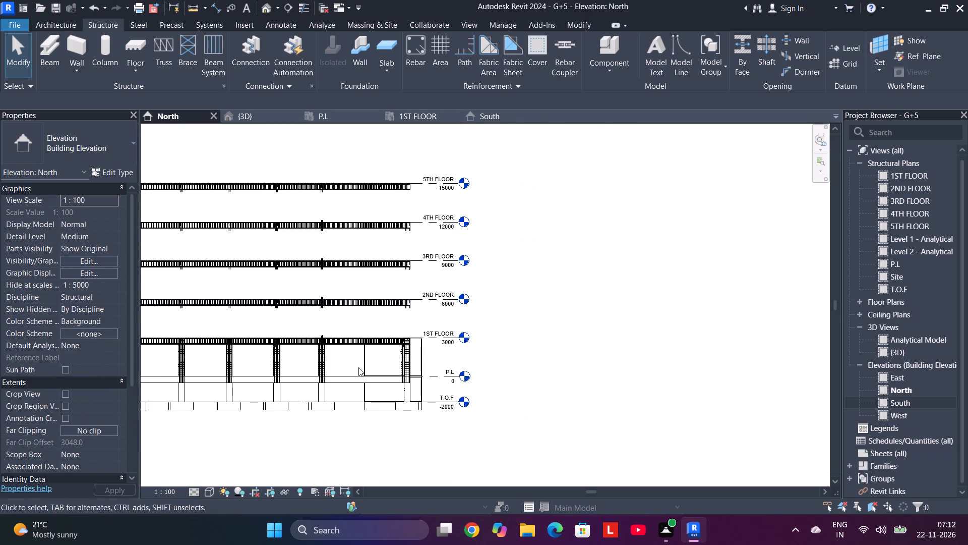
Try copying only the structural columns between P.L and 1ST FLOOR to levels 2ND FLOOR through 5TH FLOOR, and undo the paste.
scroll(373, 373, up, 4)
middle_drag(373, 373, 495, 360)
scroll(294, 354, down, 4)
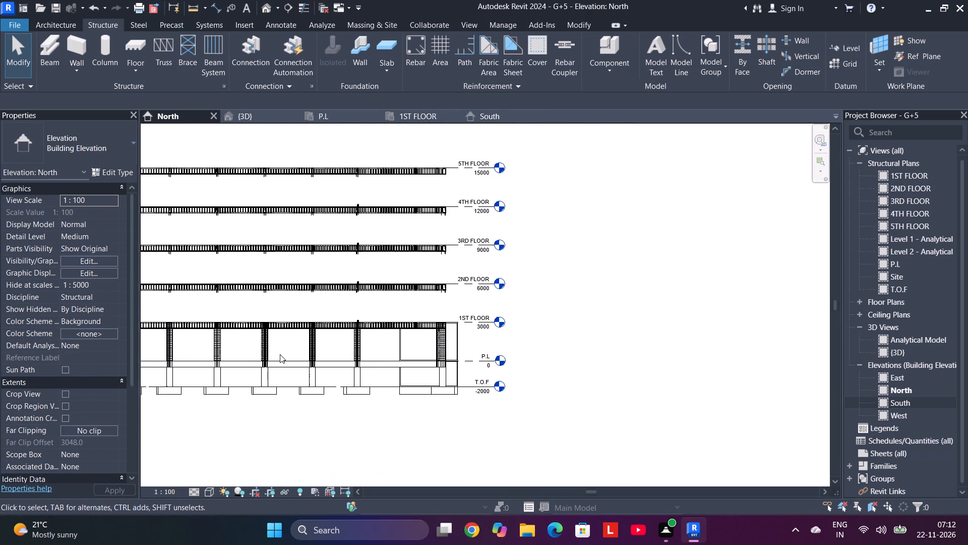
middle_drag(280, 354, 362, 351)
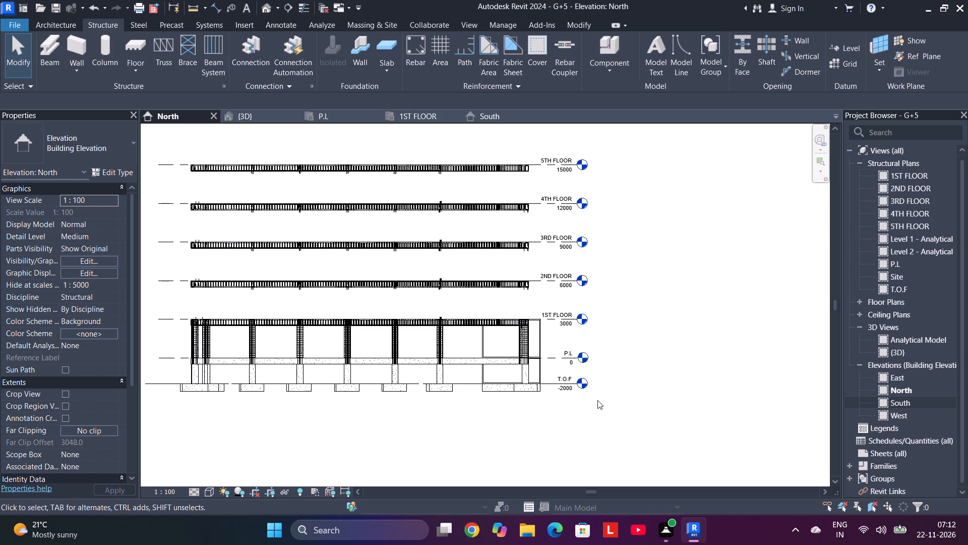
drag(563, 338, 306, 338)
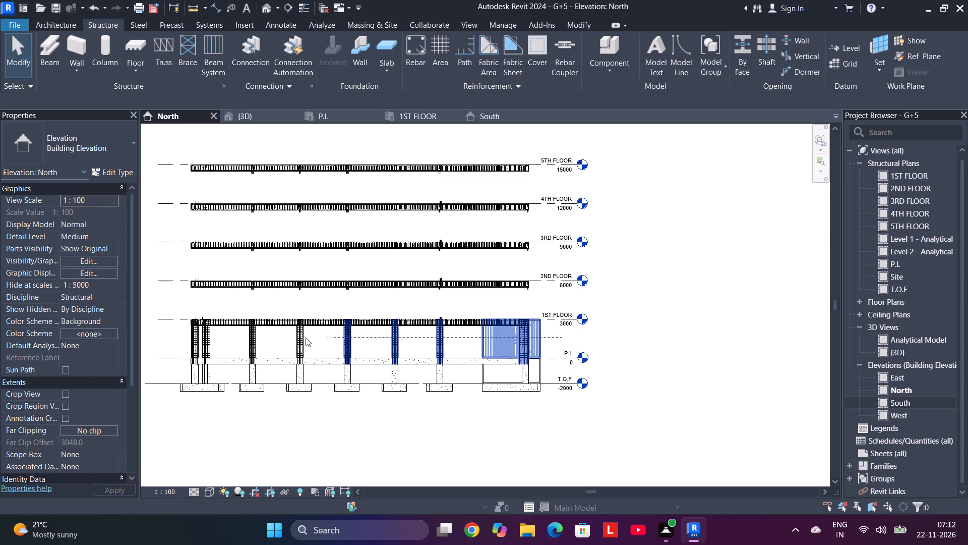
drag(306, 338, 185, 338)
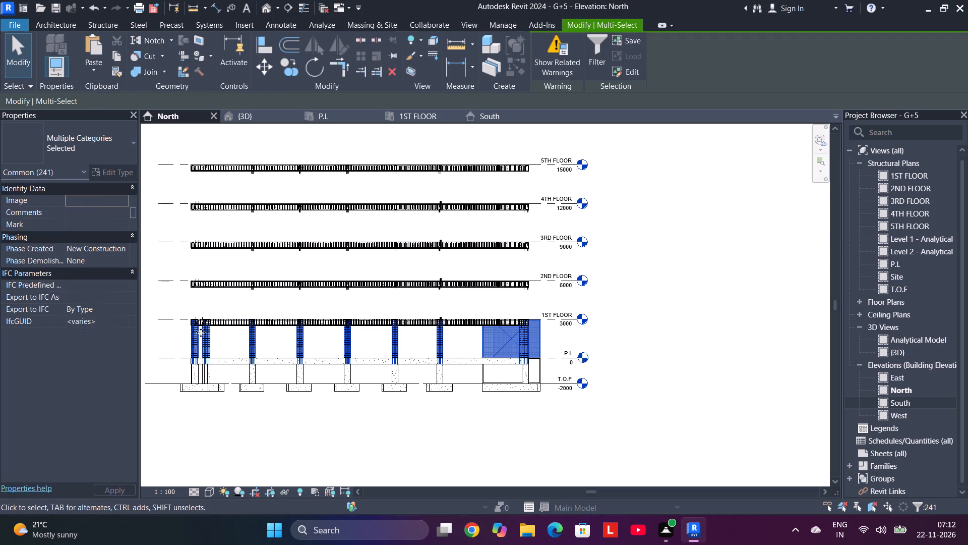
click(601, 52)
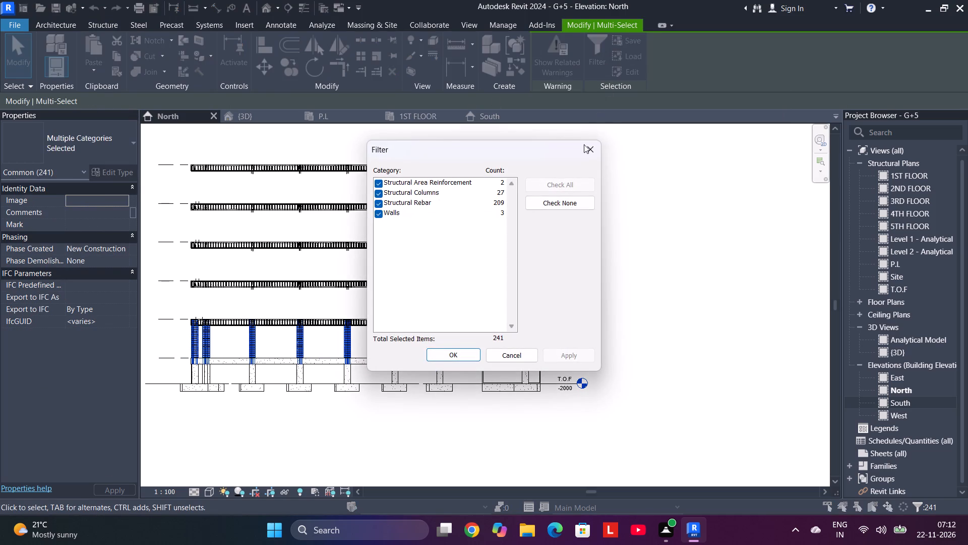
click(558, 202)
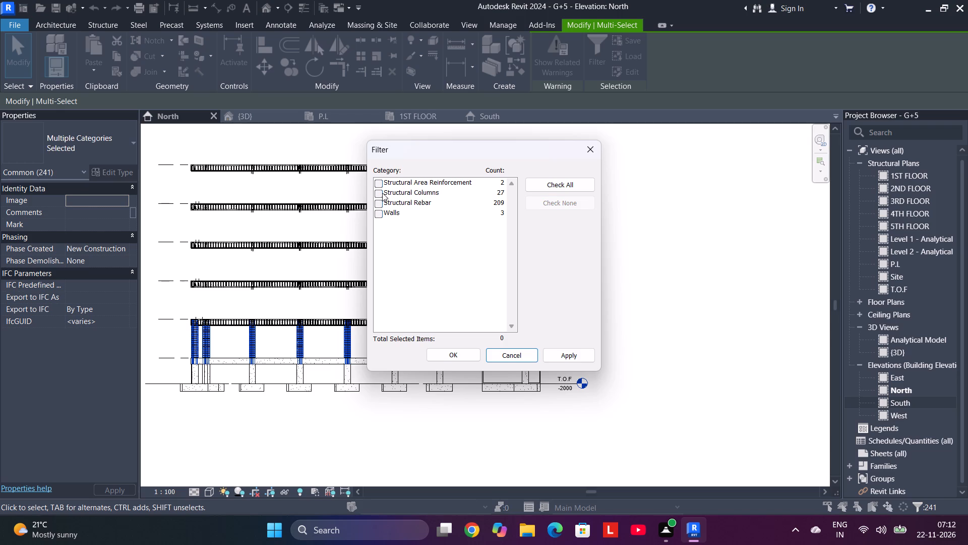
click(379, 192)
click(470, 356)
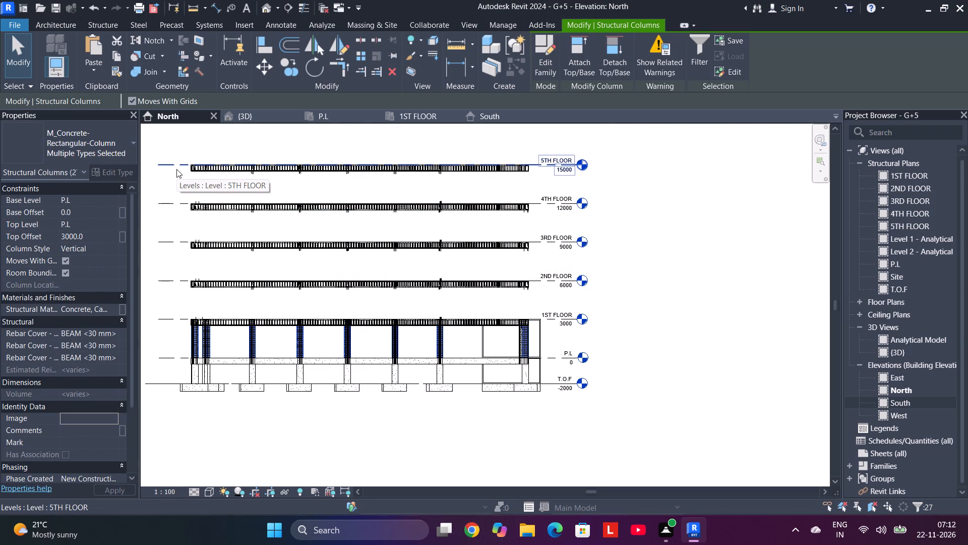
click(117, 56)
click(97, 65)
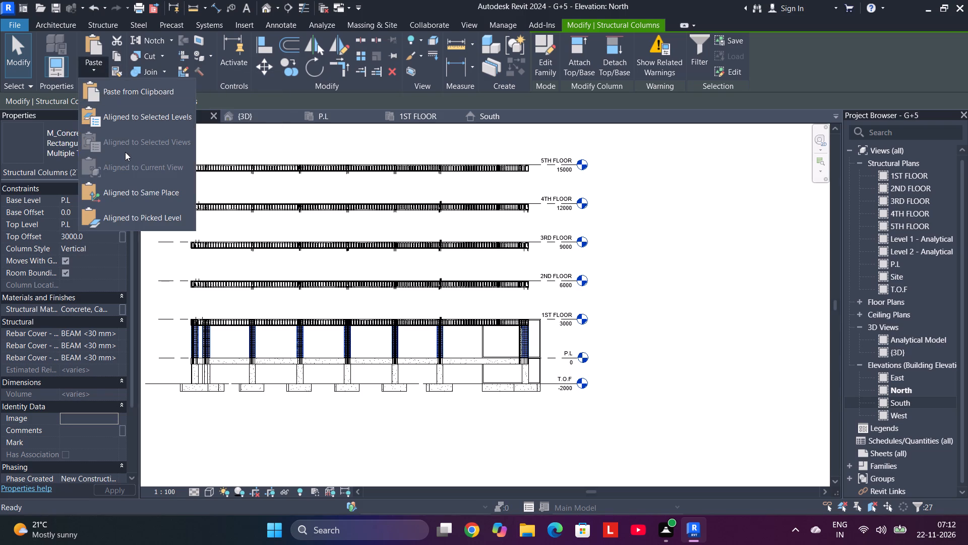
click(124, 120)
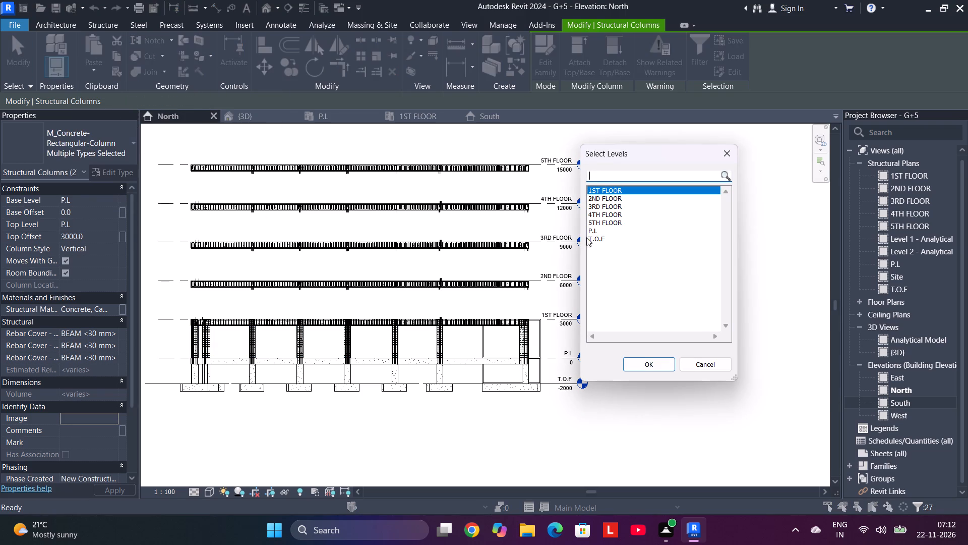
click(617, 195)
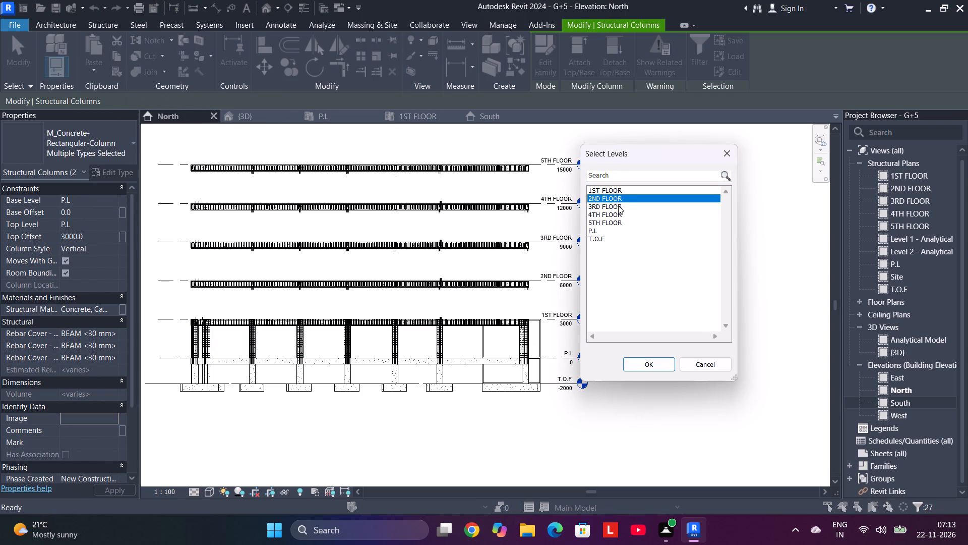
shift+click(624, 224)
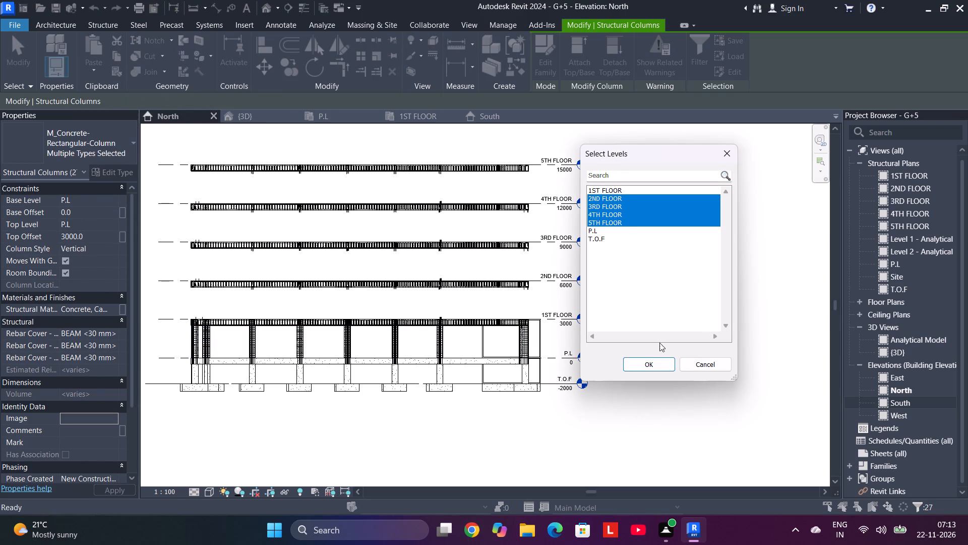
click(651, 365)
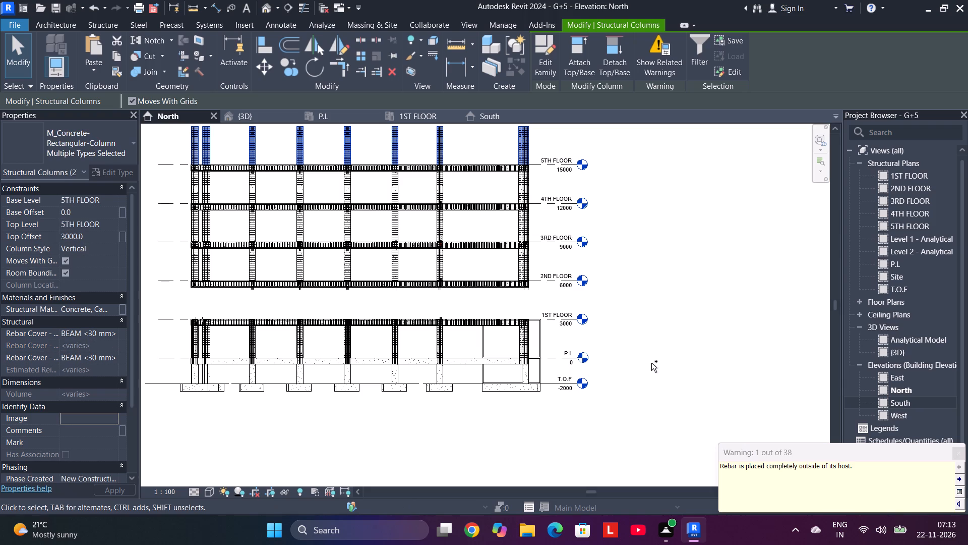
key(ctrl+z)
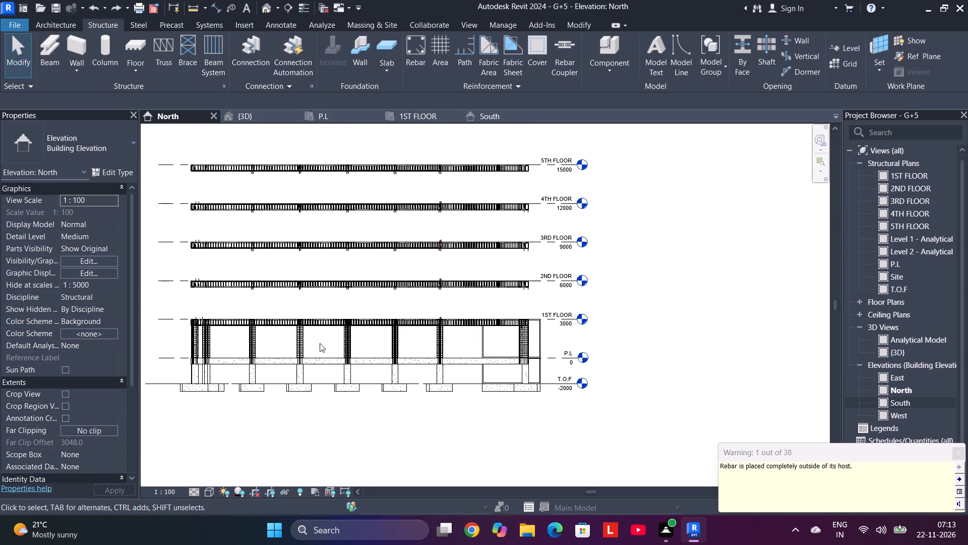
Copy only the structural columns between P.L and 1ST FLOOR and paste them aligned to levels 1ST FLOOR through 4TH FLOOR.
scroll(559, 349, up, 3)
scroll(552, 339, down, 1)
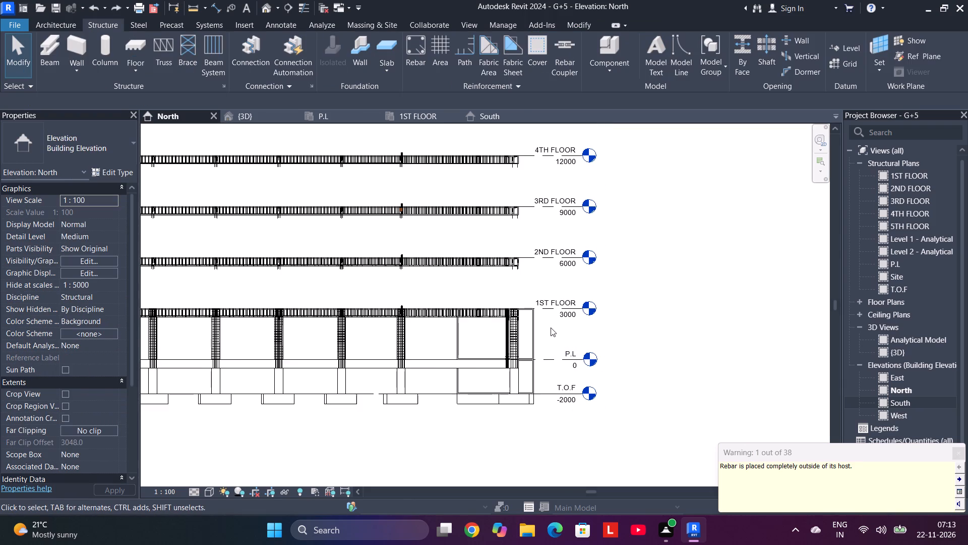
middle_drag(551, 328, 630, 335)
drag(631, 335, 122, 340)
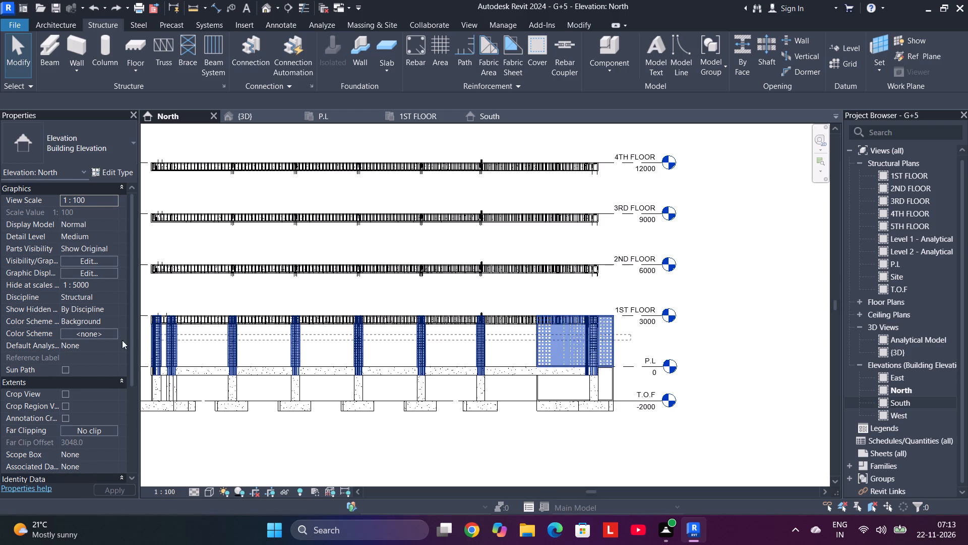
drag(122, 340, 149, 339)
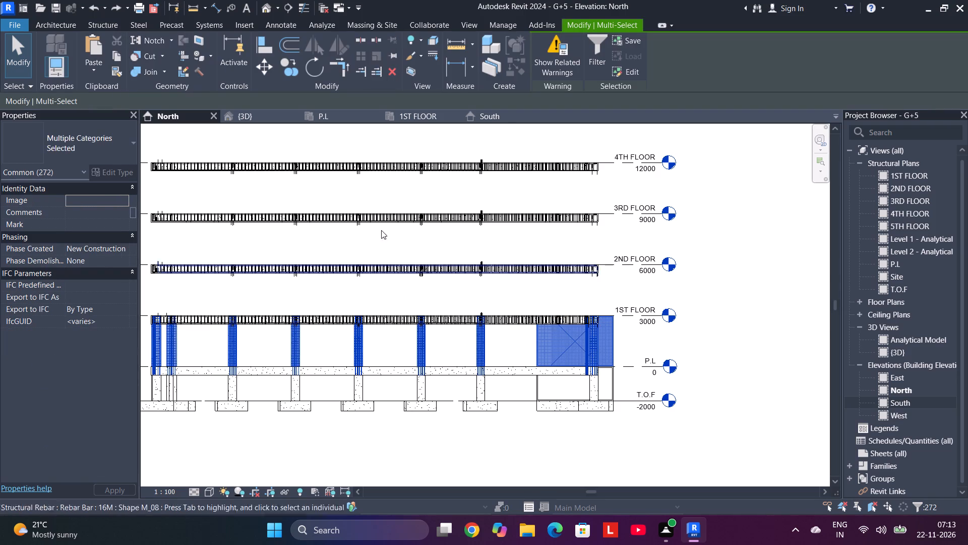
click(594, 61)
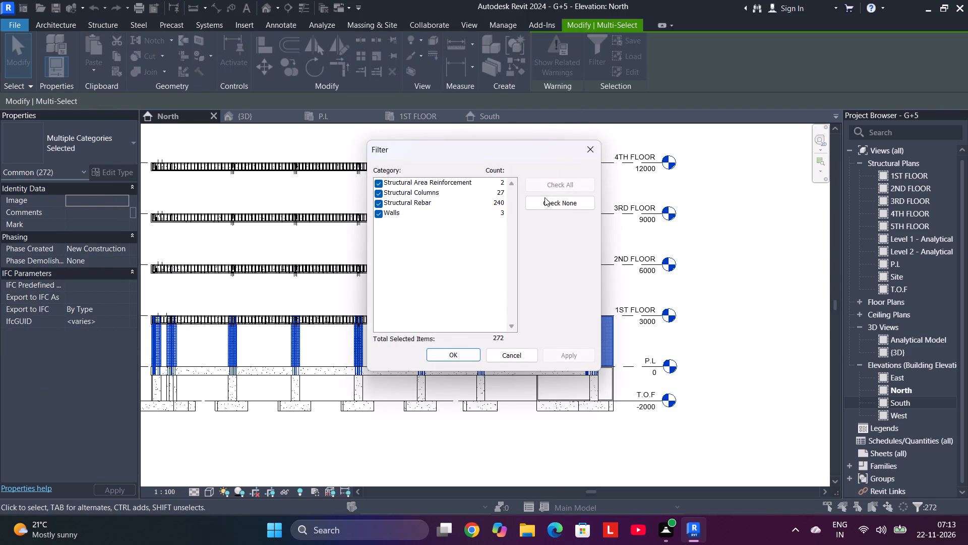
click(542, 203)
click(377, 190)
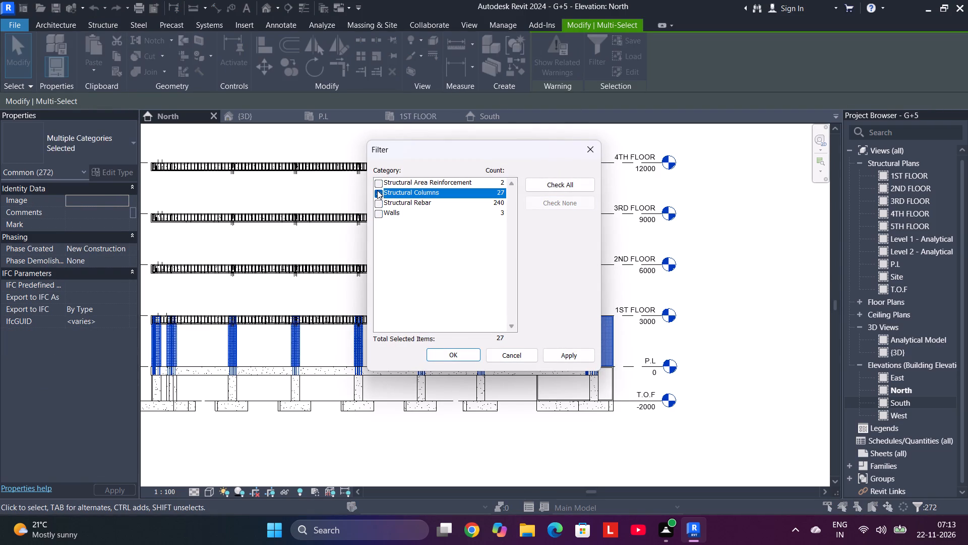
click(440, 355)
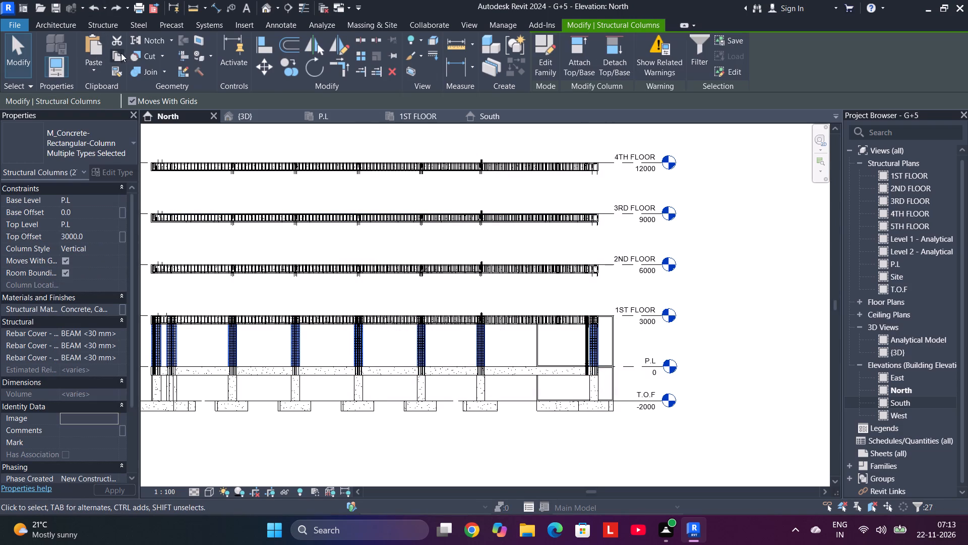
click(113, 58)
click(103, 64)
click(130, 124)
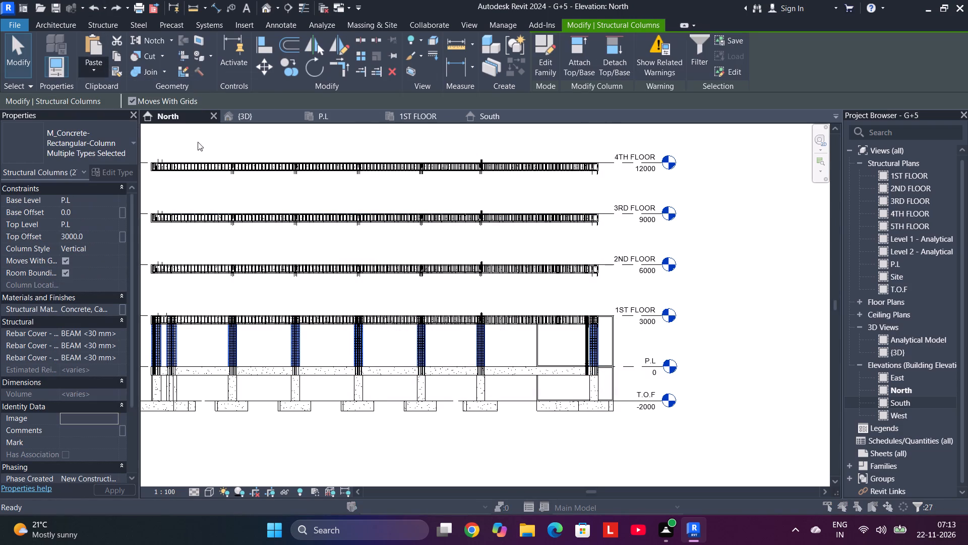
click(600, 190)
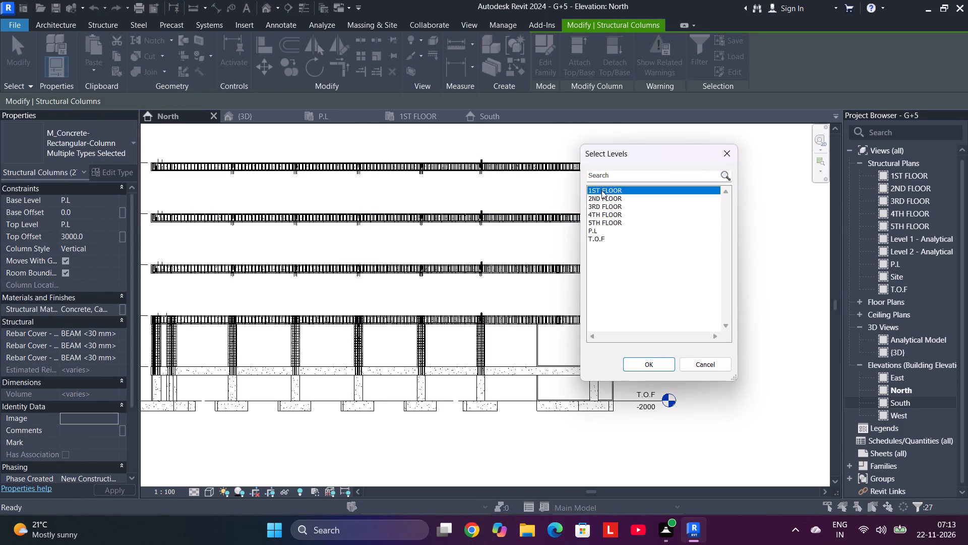
shift+click(604, 216)
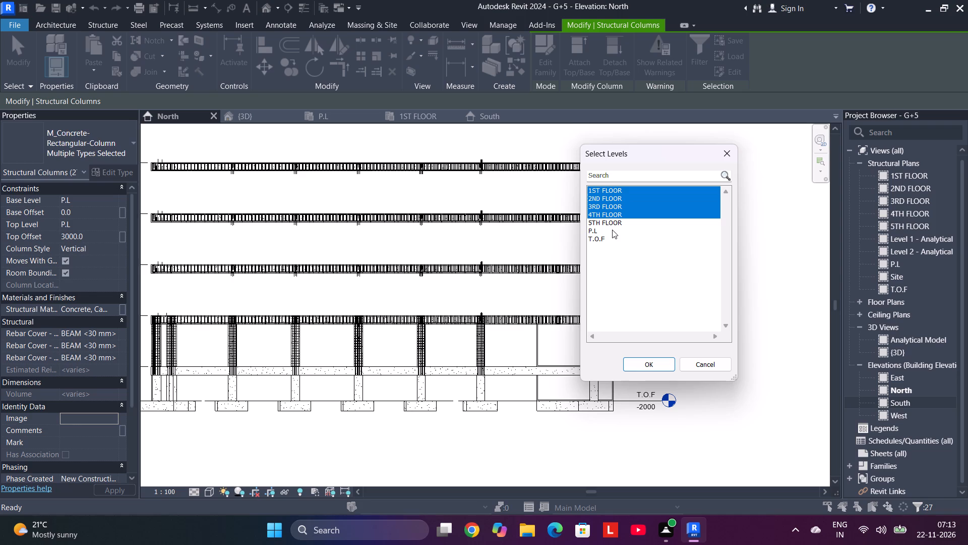
click(649, 363)
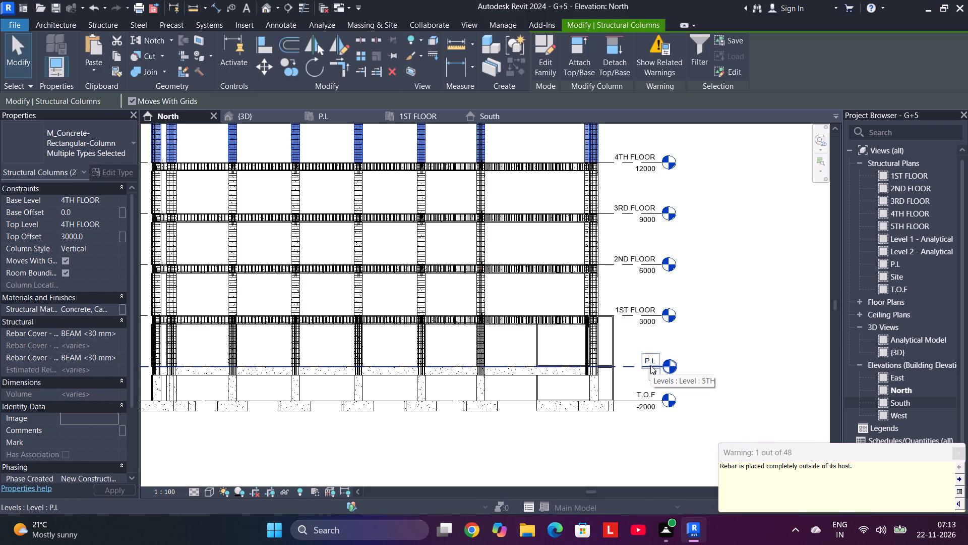
scroll(628, 280, down, 6)
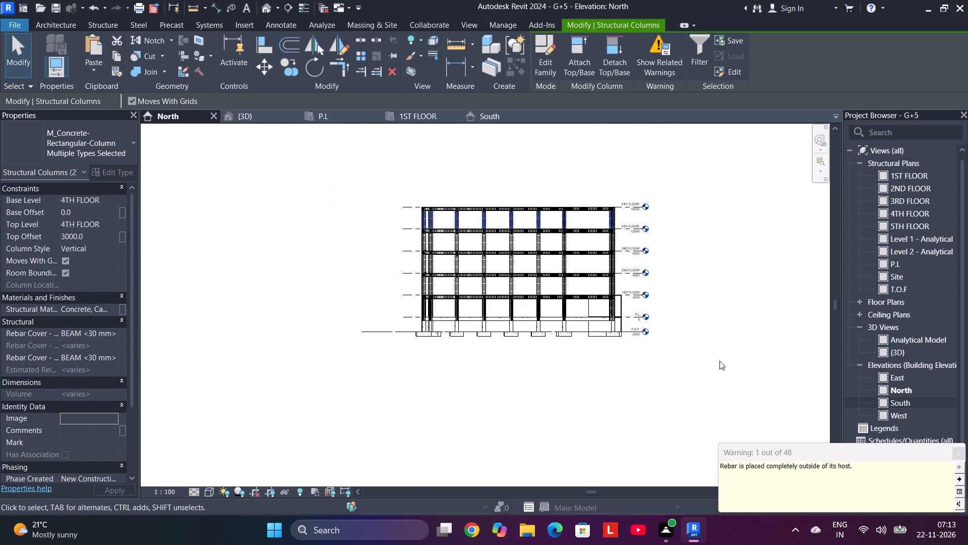
middle_drag(649, 406, 558, 410)
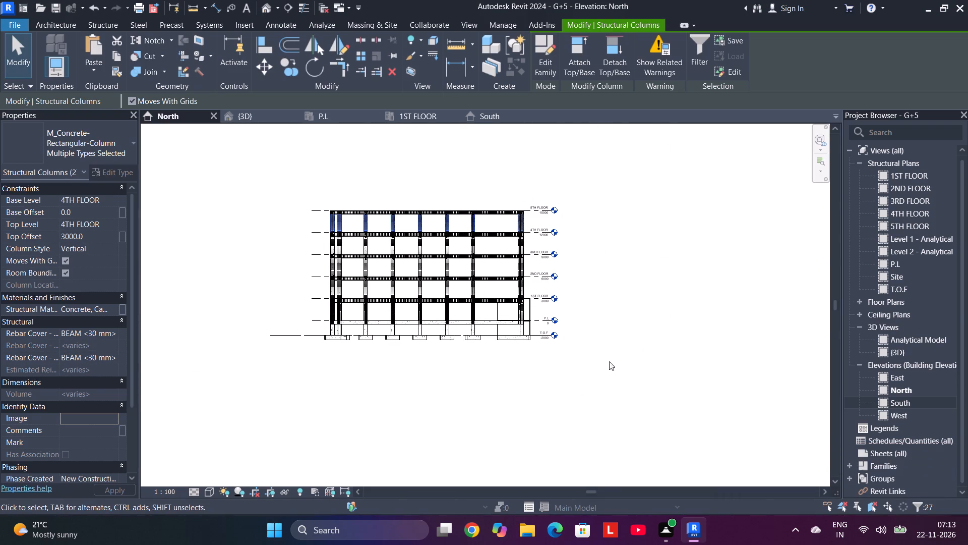
scroll(548, 303, up, 5)
scroll(499, 292, up, 5)
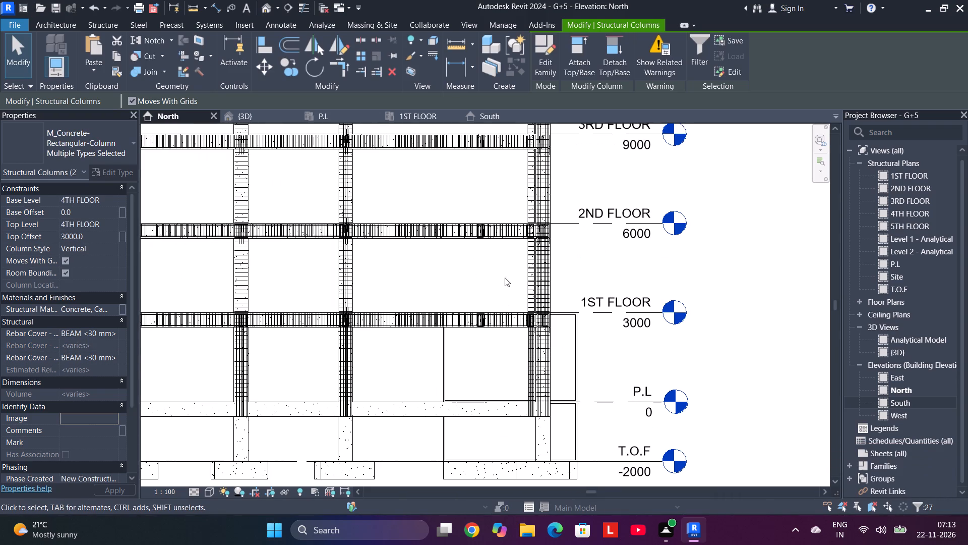
click(289, 195)
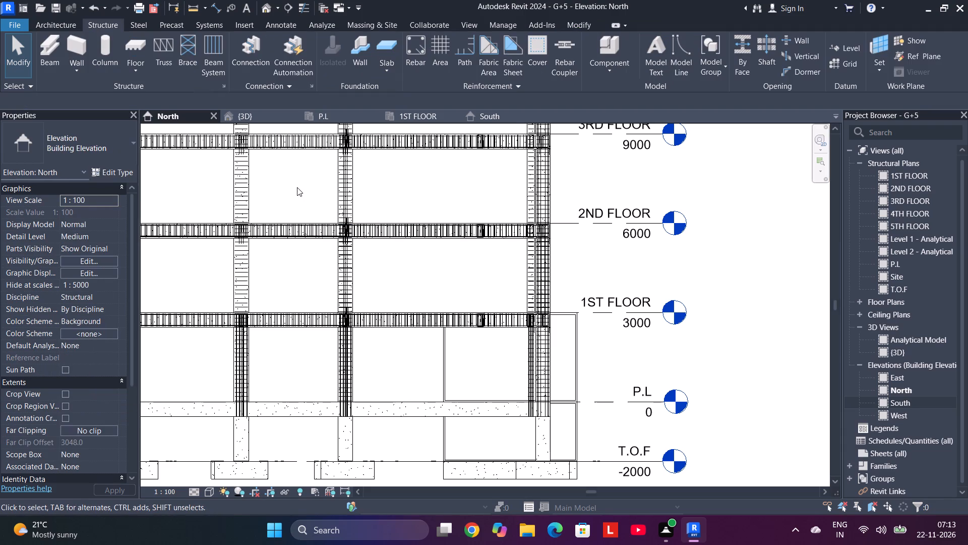
Set the North elevation's visual style to Wireframe and examine the reinforcement in the copied columns up to 5TH FLOOR.
middle_drag(298, 187, 581, 235)
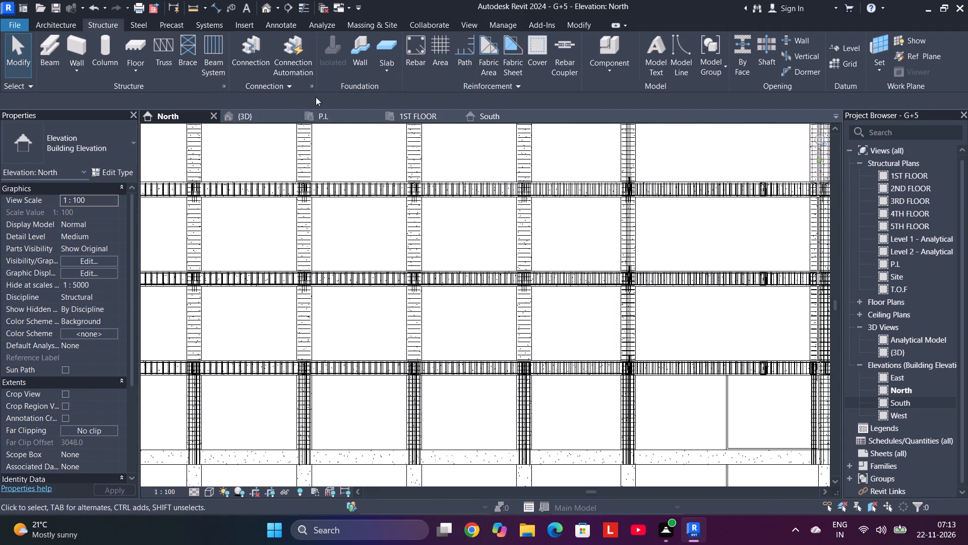
click(209, 495)
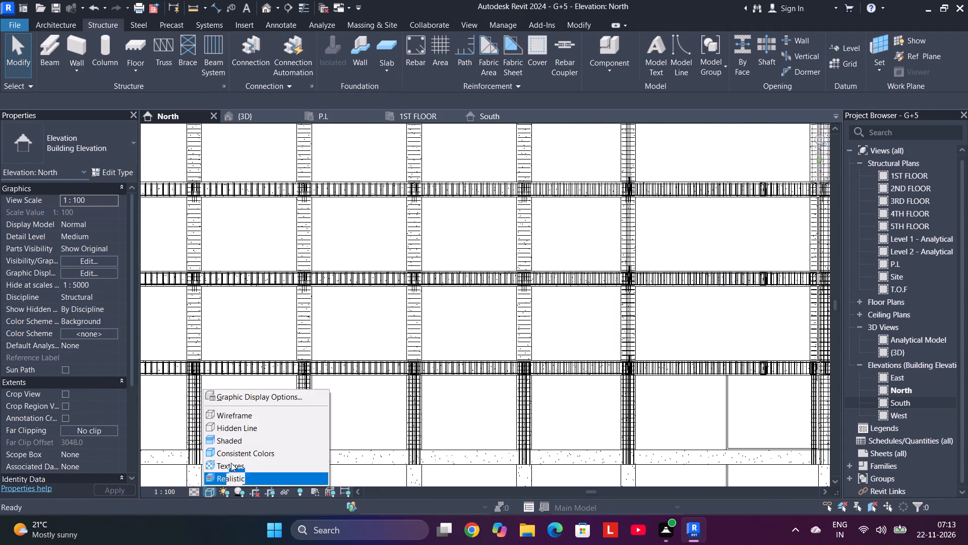
click(239, 410)
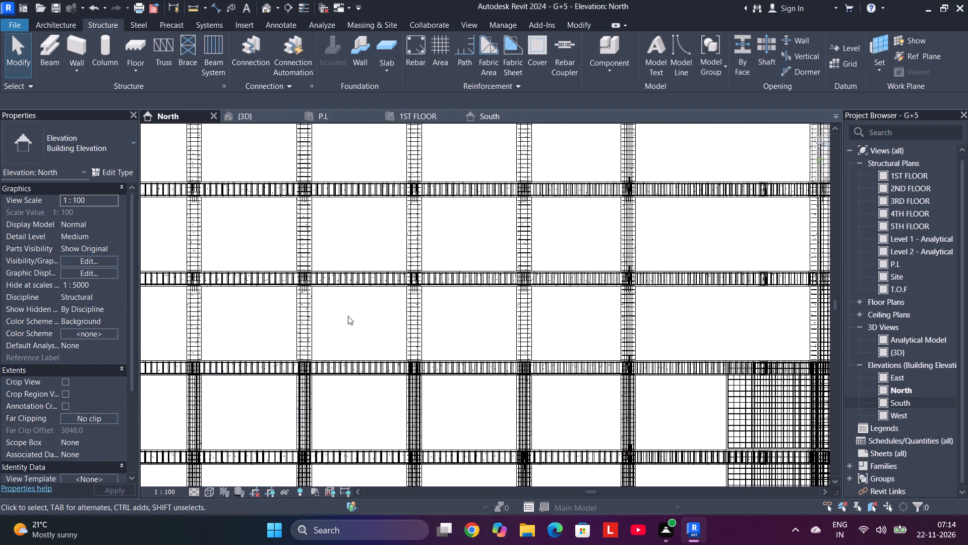
scroll(241, 333, up, 3)
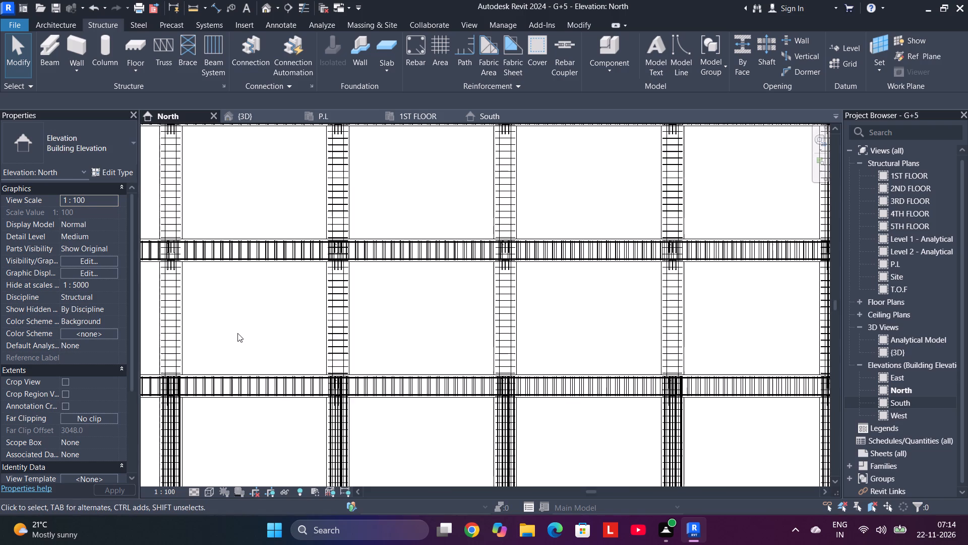
scroll(350, 346, up, 5)
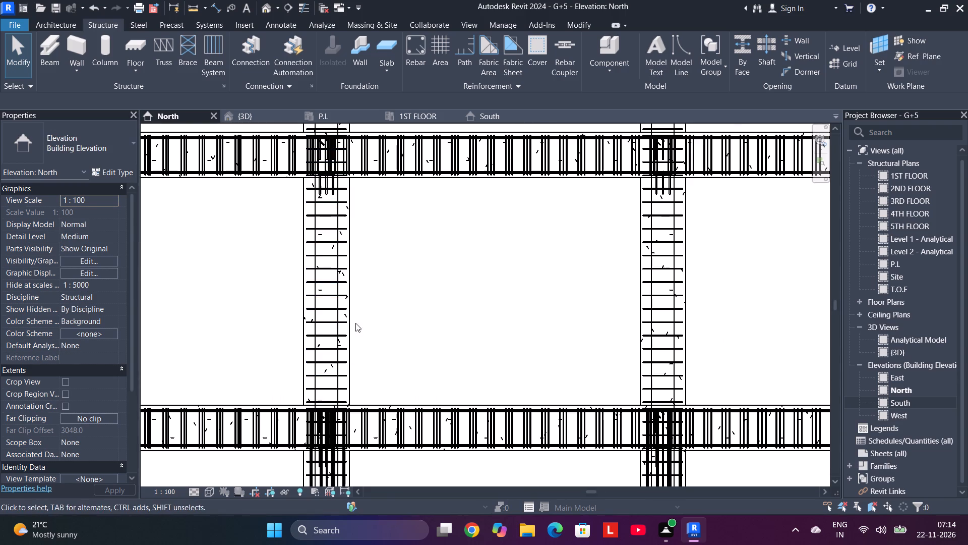
scroll(439, 324, down, 4)
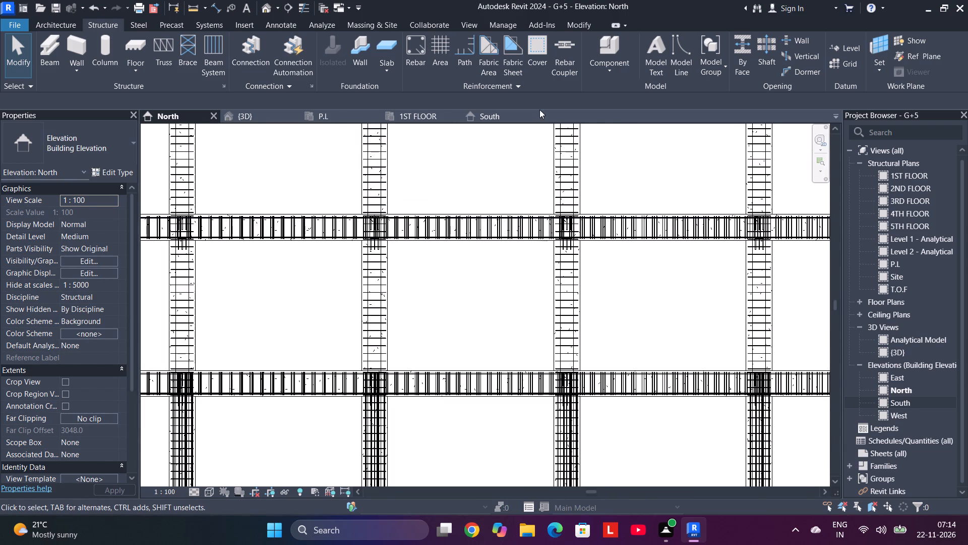
scroll(361, 224, down, 5)
middle_drag(291, 182, 342, 350)
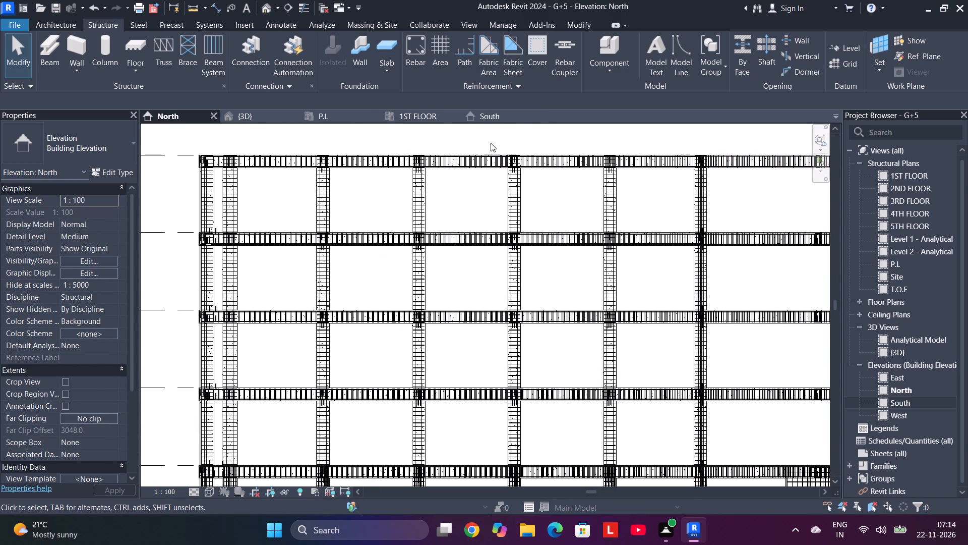
Close the South elevation view.
click(534, 117)
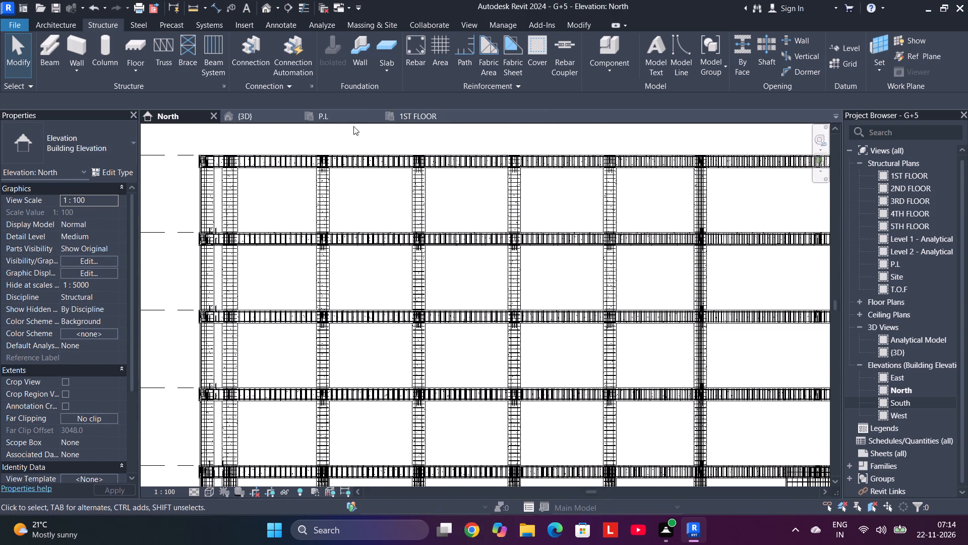
Examine the columns and beams in the 1ST FLOOR and 2ND FLOOR structural plans.
click(339, 114)
click(412, 115)
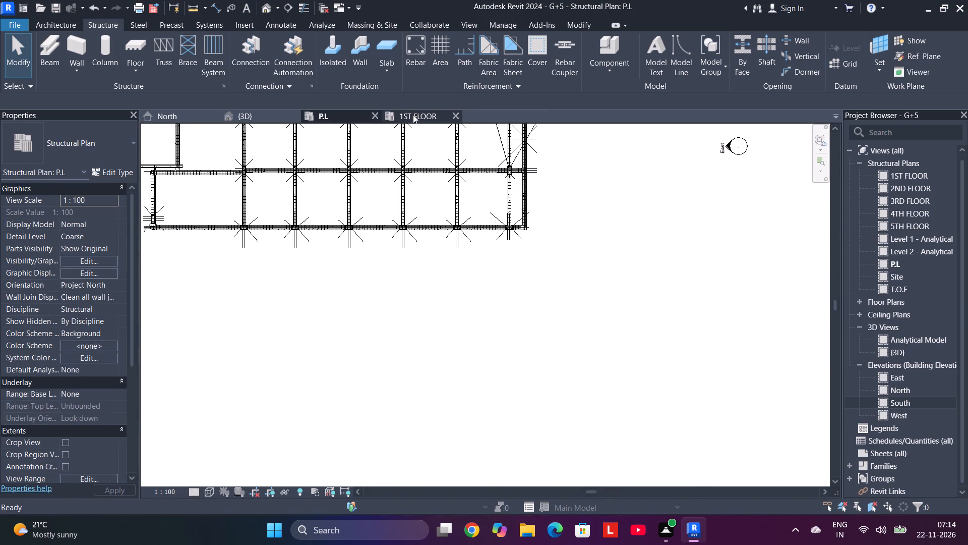
scroll(322, 225, up, 3)
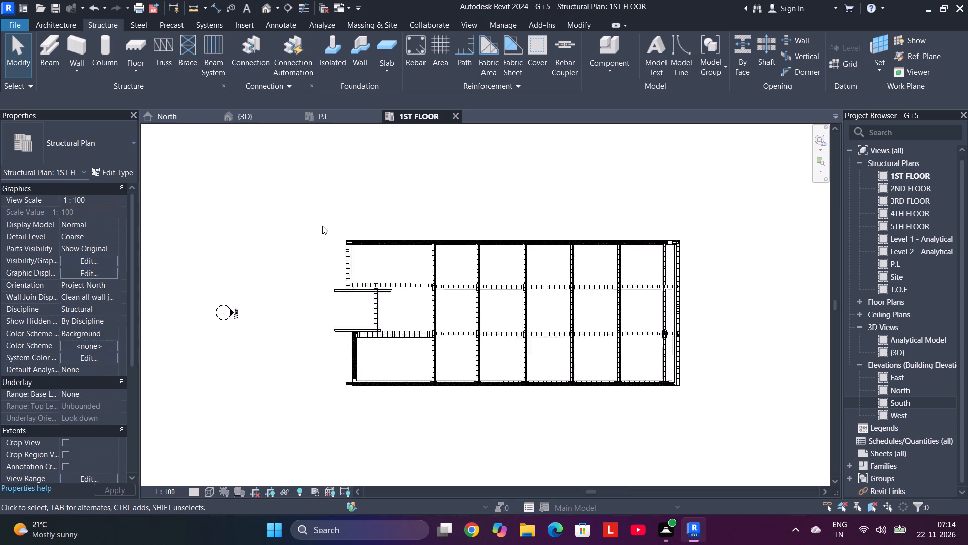
scroll(322, 226, up, 2)
scroll(396, 253, up, 5)
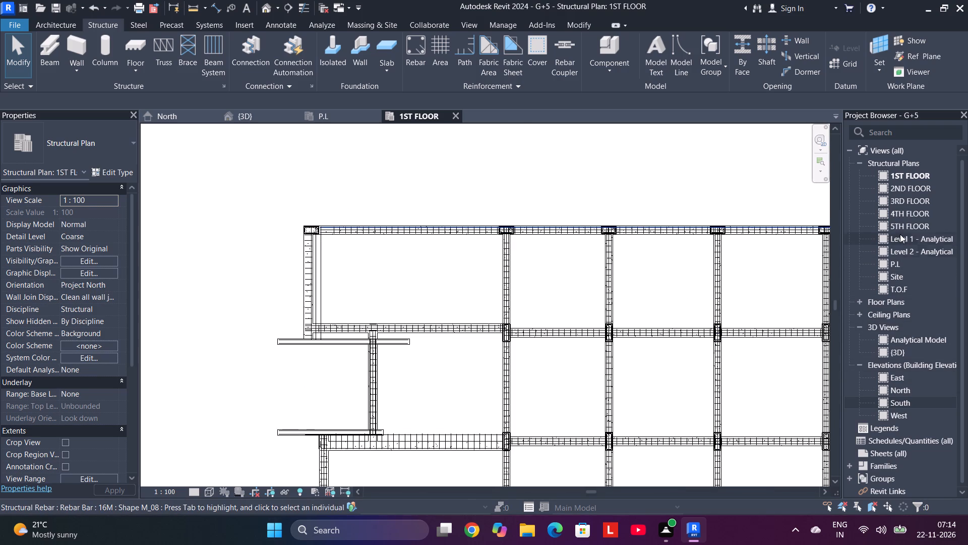
double_click(903, 188)
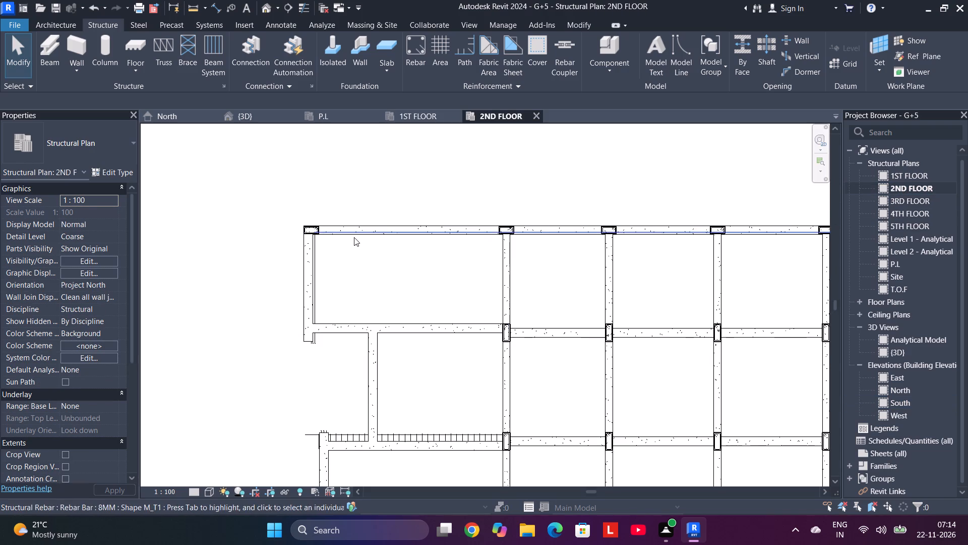
scroll(271, 227, up, 5)
scroll(354, 235, up, 9)
scroll(417, 255, down, 4)
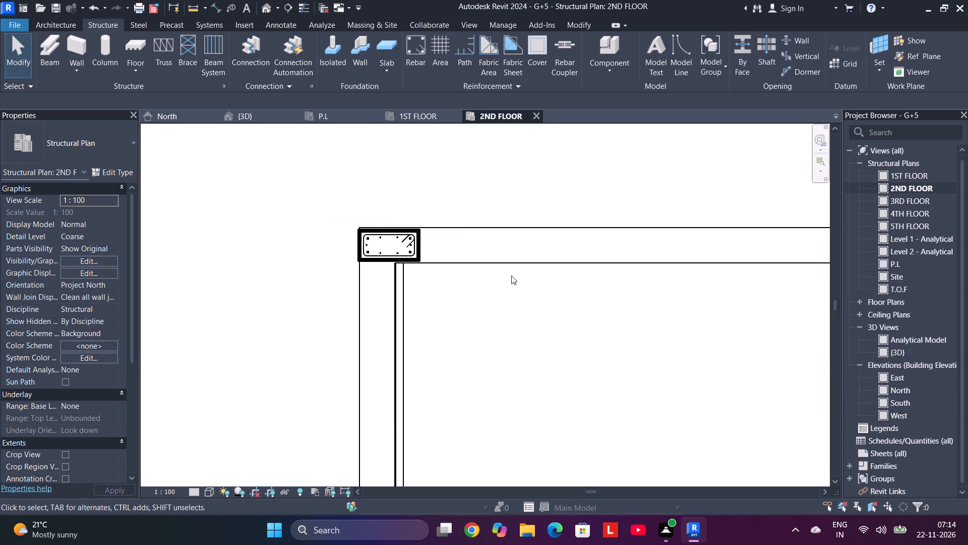
middle_drag(622, 290, 178, 274)
middle_drag(596, 286, 324, 270)
scroll(465, 188, up, 4)
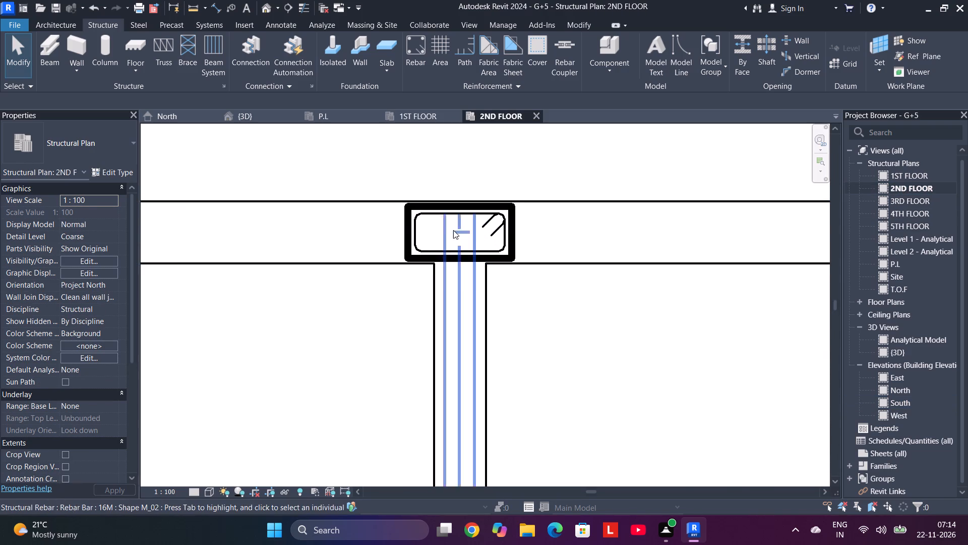
scroll(445, 230, up, 2)
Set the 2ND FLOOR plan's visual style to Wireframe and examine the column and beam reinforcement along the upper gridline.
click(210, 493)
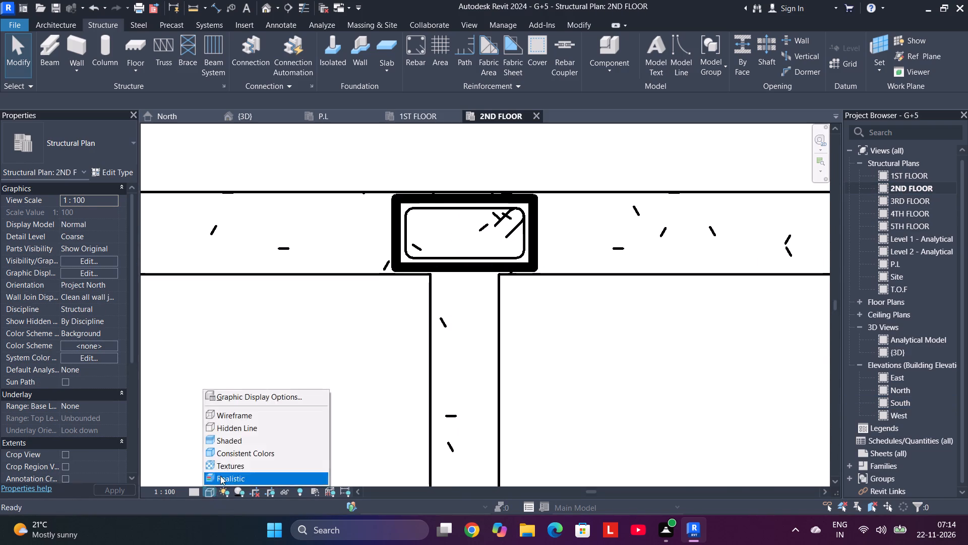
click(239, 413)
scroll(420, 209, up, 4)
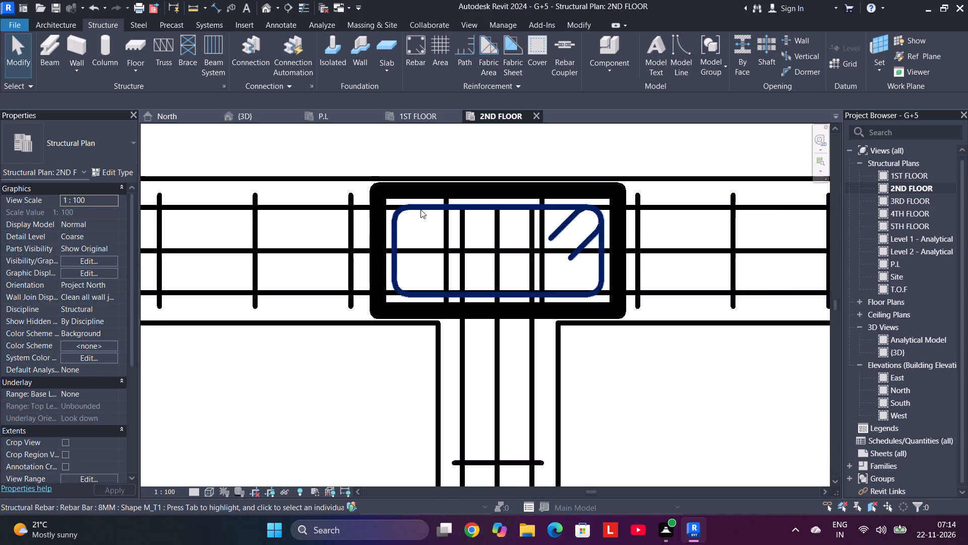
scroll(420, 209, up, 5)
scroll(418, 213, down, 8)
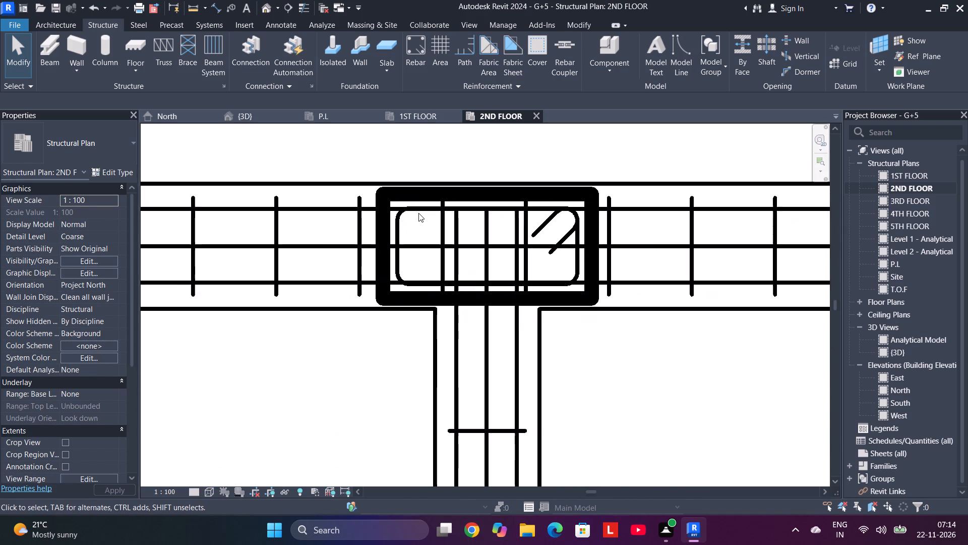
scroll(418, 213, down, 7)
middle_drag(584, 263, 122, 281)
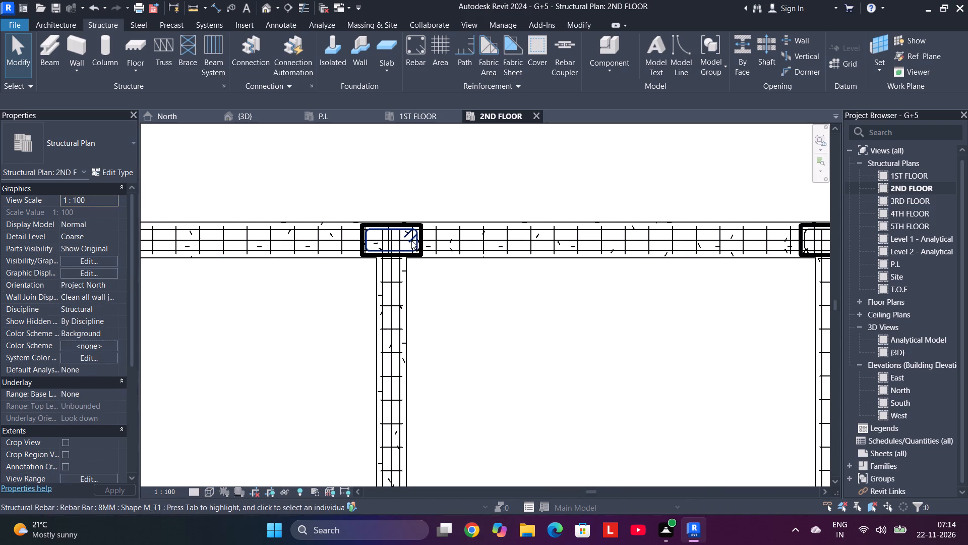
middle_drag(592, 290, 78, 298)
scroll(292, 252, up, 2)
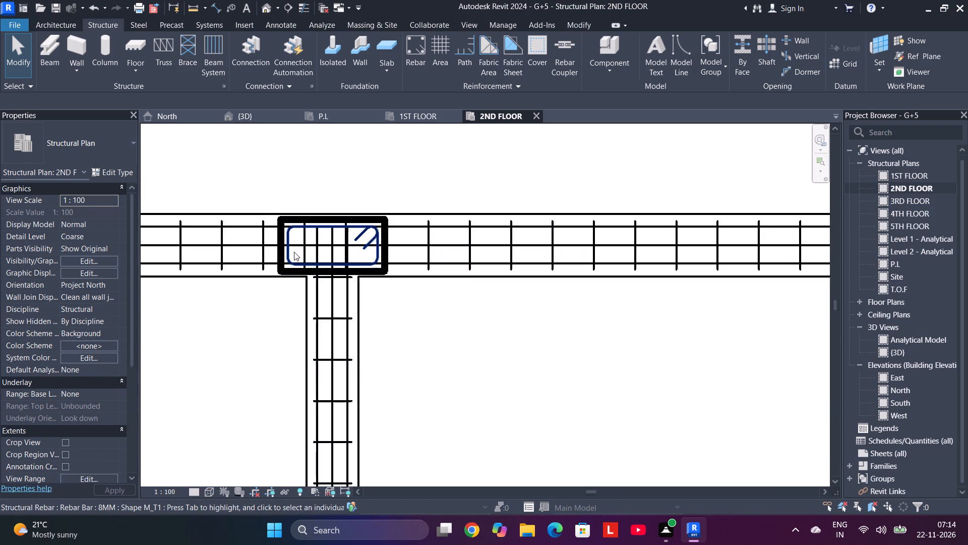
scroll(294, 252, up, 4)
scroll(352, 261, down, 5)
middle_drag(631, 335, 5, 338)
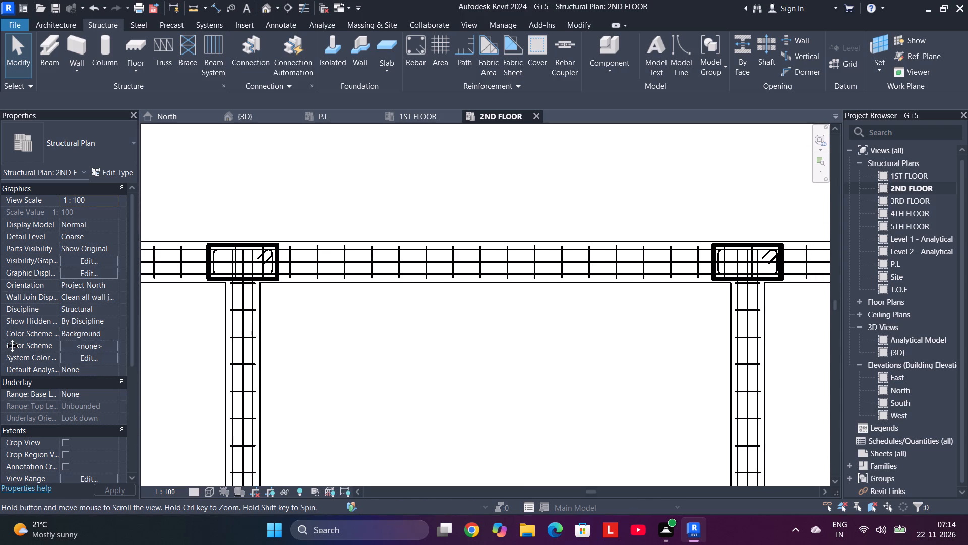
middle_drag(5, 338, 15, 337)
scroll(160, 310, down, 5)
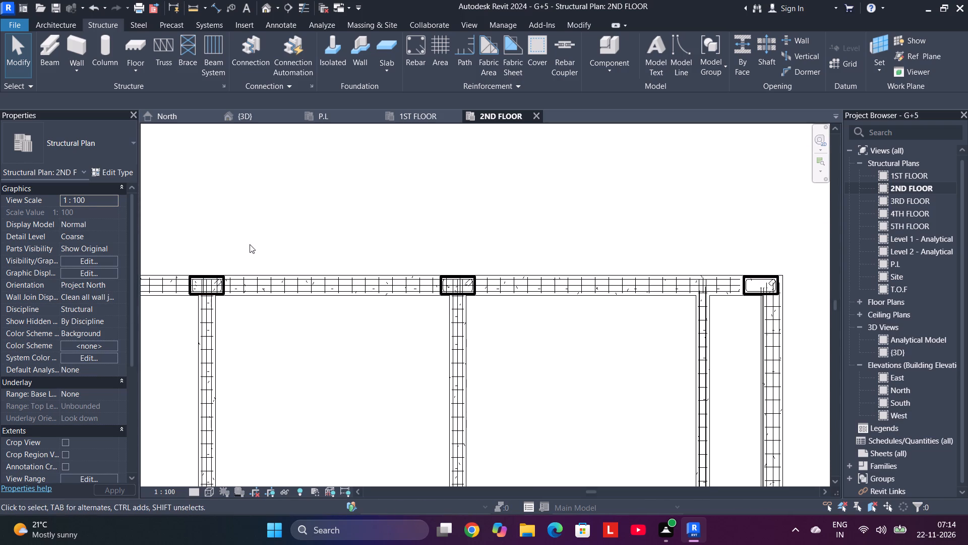
Undo the Wireframe change, the pasted upper-storey columns and the copied floor beams, back to only the P.L beams and first-storey columns.
key(ctrl+z)
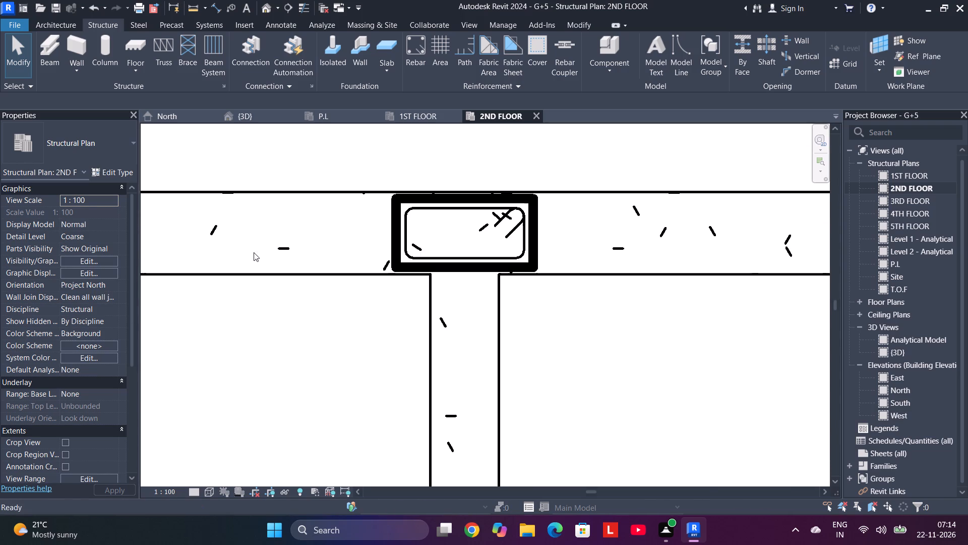
key(ctrl+z)
key(ctrl+z)
key(ctrl+z)
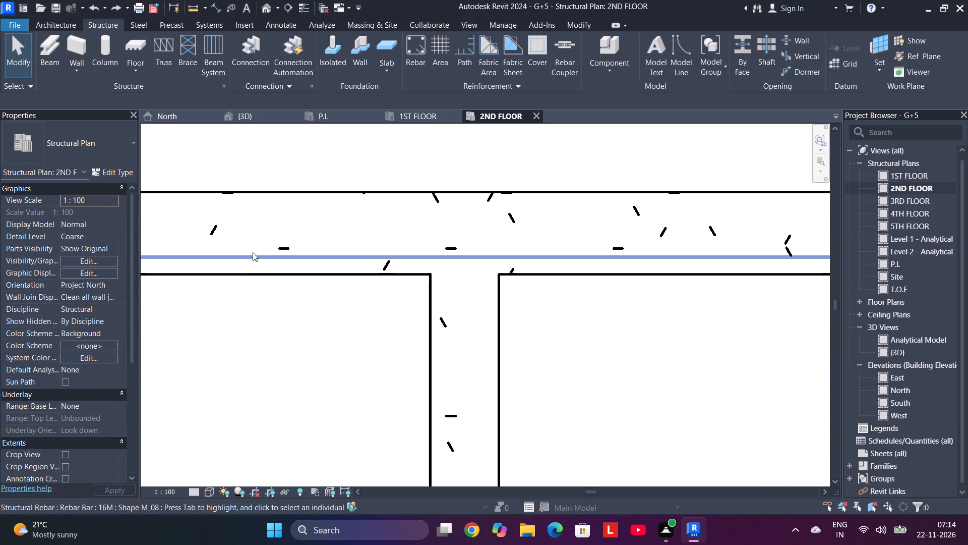
click(178, 115)
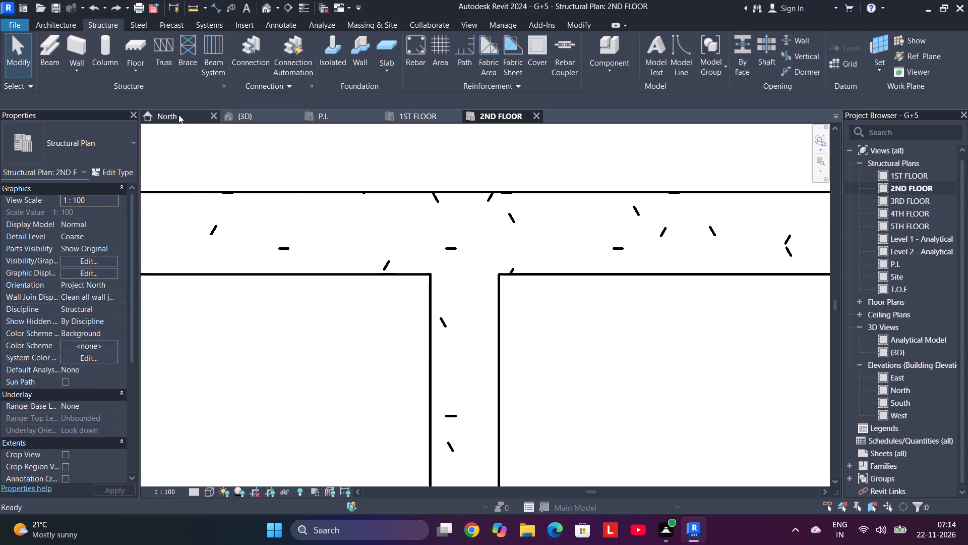
scroll(241, 160, down, 4)
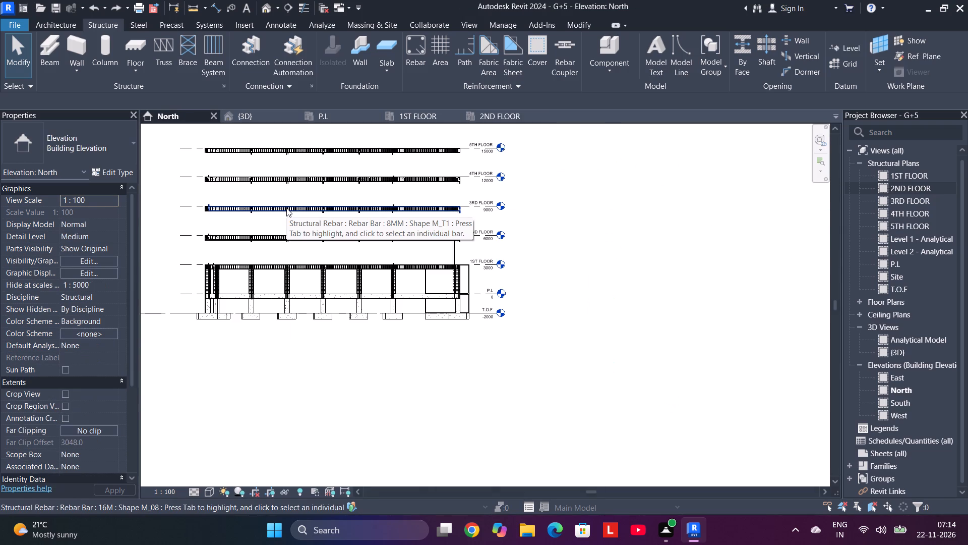
key(ctrl+z)
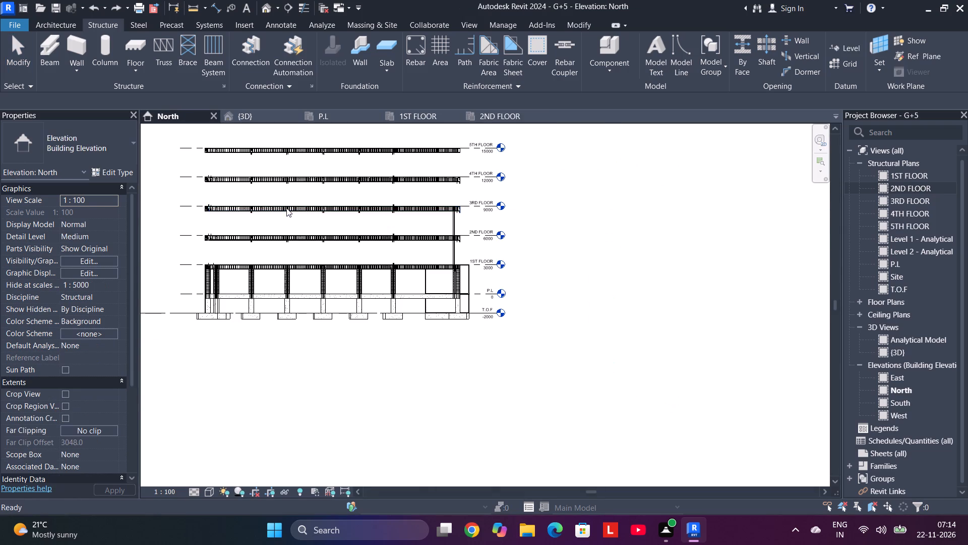
key(ctrl+z)
key(ctrl+z)
key(ctrl+z)
key(ctrl+z)
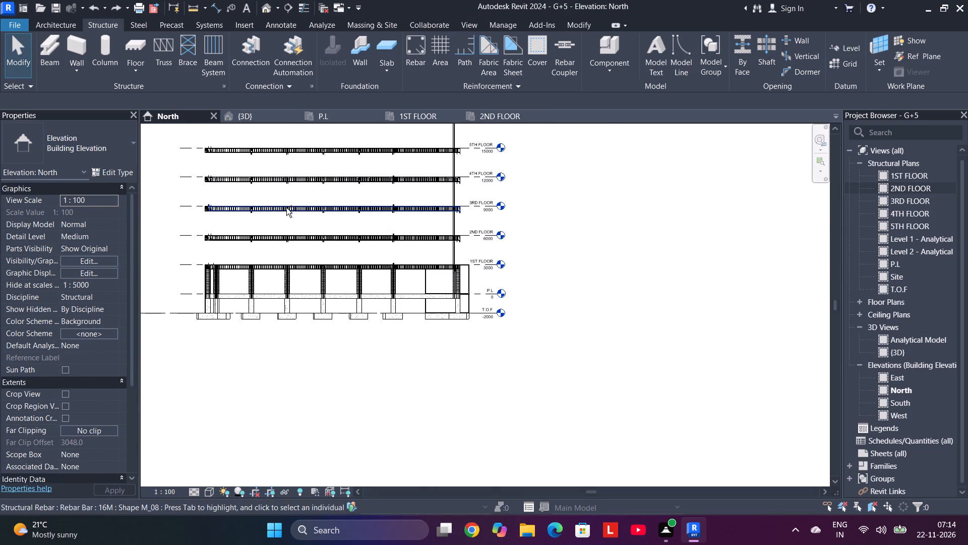
key(ctrl+z)
key(ctrl+z)
key(ctrl+z)
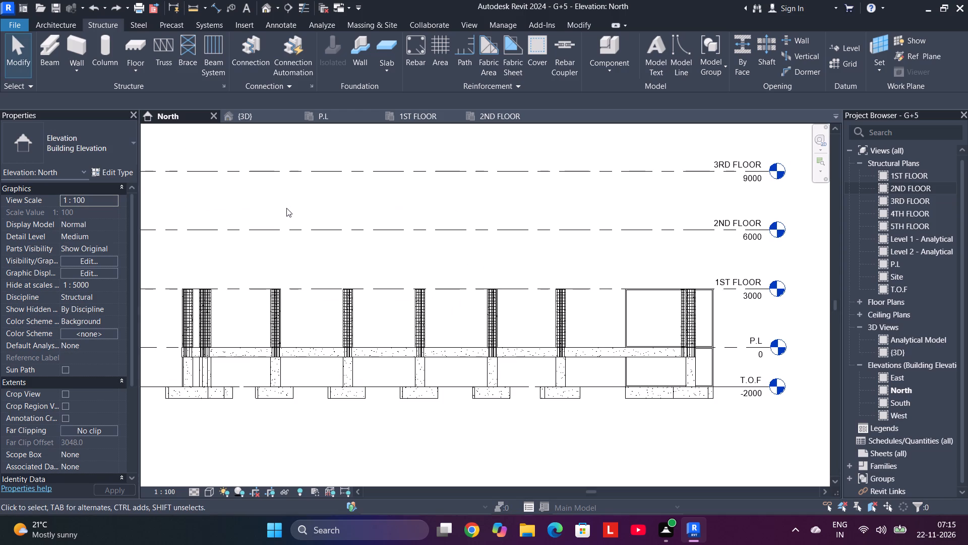
Copy the outermost column opposite the level heads with its rebar, between P.L and 1ST FLOOR, and paste it aligned to 1ST FLOOR.
scroll(347, 291, down, 2)
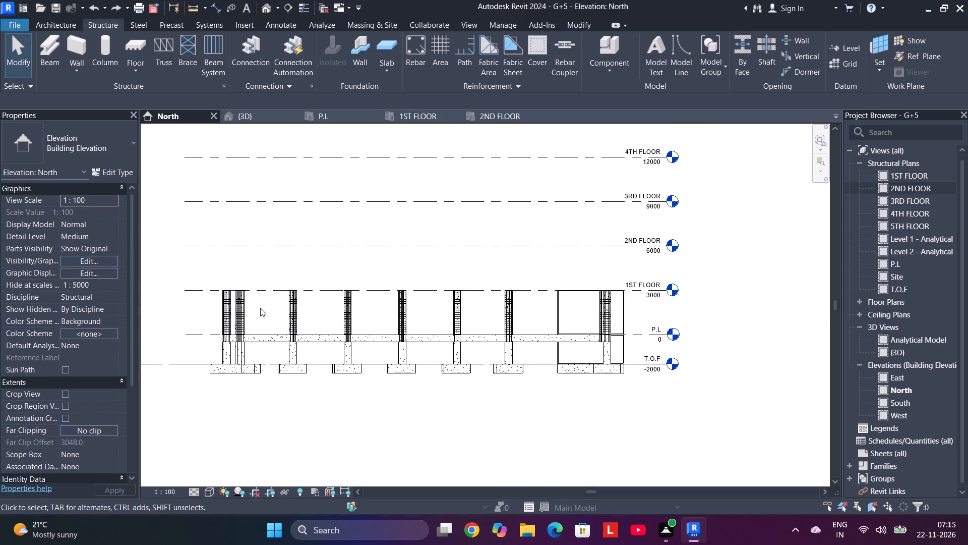
click(260, 308)
scroll(256, 303, up, 4)
drag(259, 302, 191, 302)
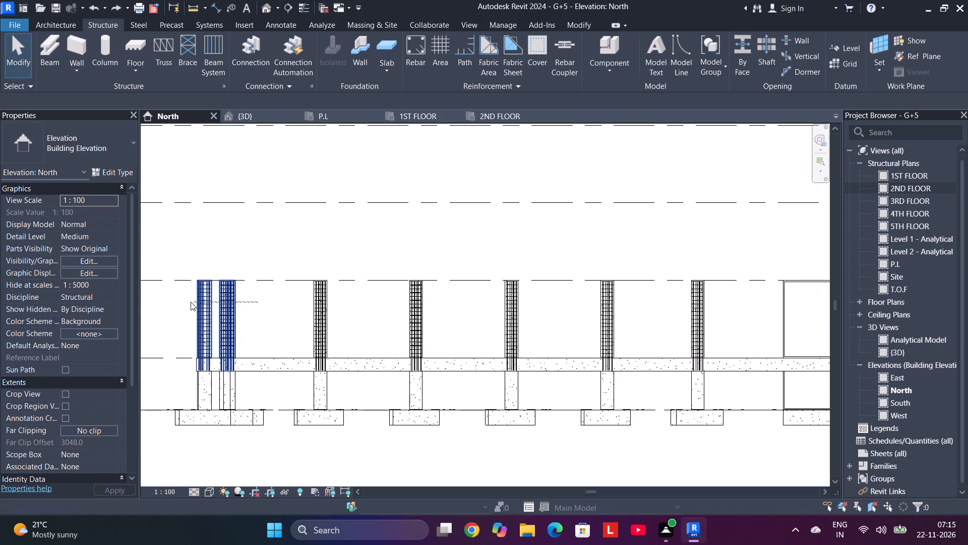
drag(191, 302, 276, 306)
scroll(228, 307, up, 5)
drag(201, 276, 148, 295)
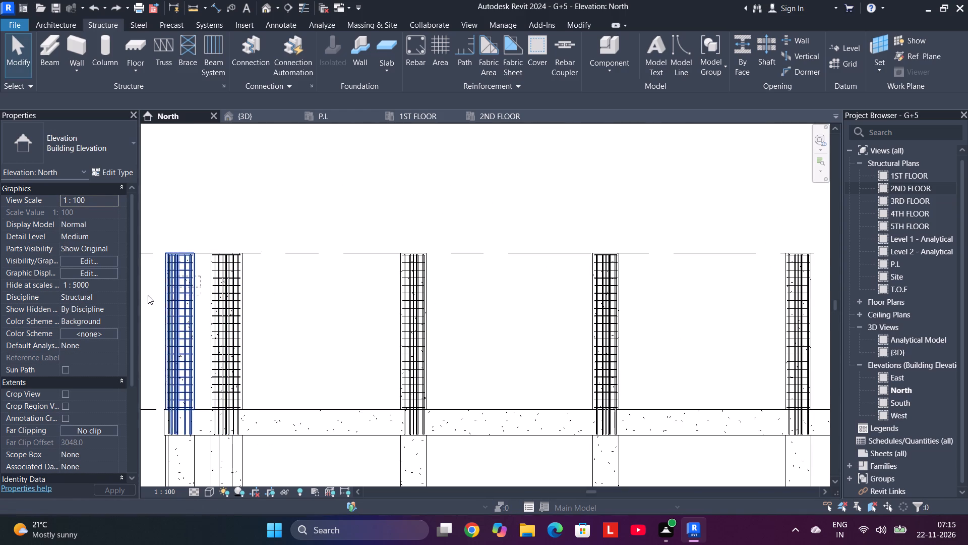
drag(148, 295, 146, 297)
middle_drag(157, 293, 285, 281)
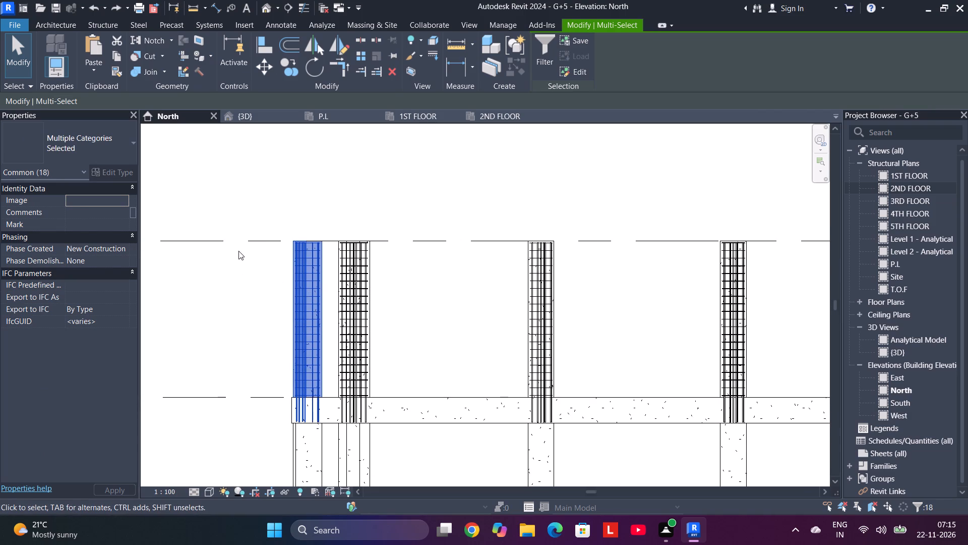
click(116, 54)
click(93, 67)
click(110, 120)
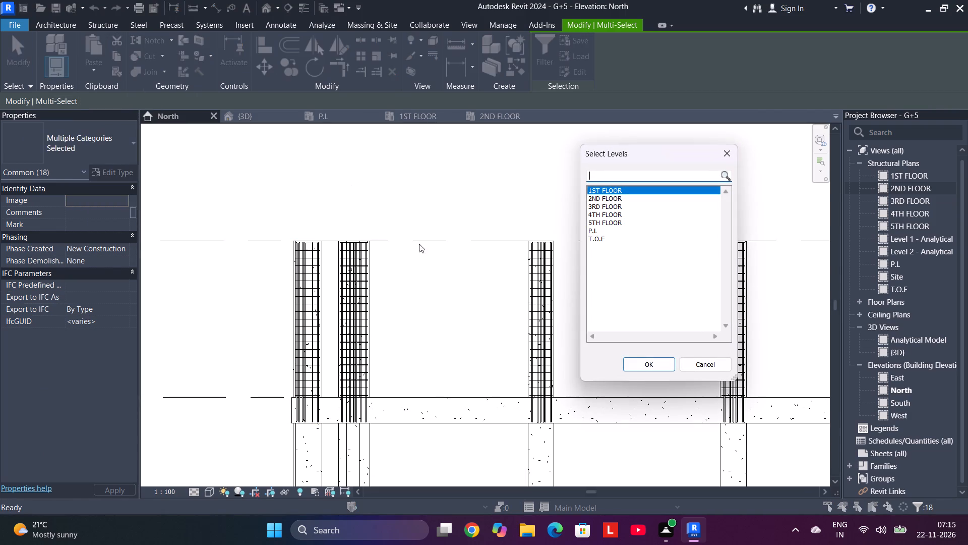
click(645, 365)
Paste the same copied column and rebar aligned to levels 2ND FLOOR through 5TH FLOOR.
middle_drag(401, 205, 401, 235)
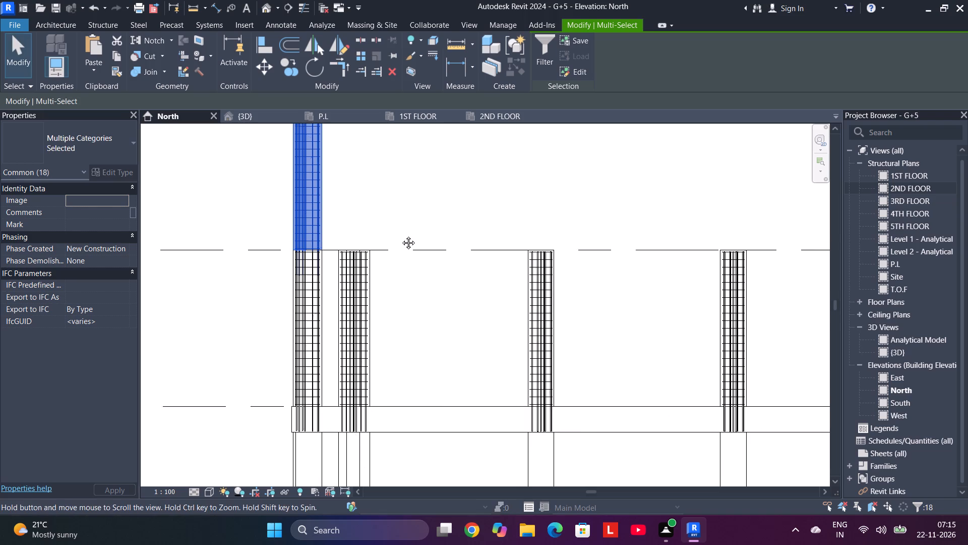
middle_drag(401, 235, 390, 385)
drag(368, 333, 250, 335)
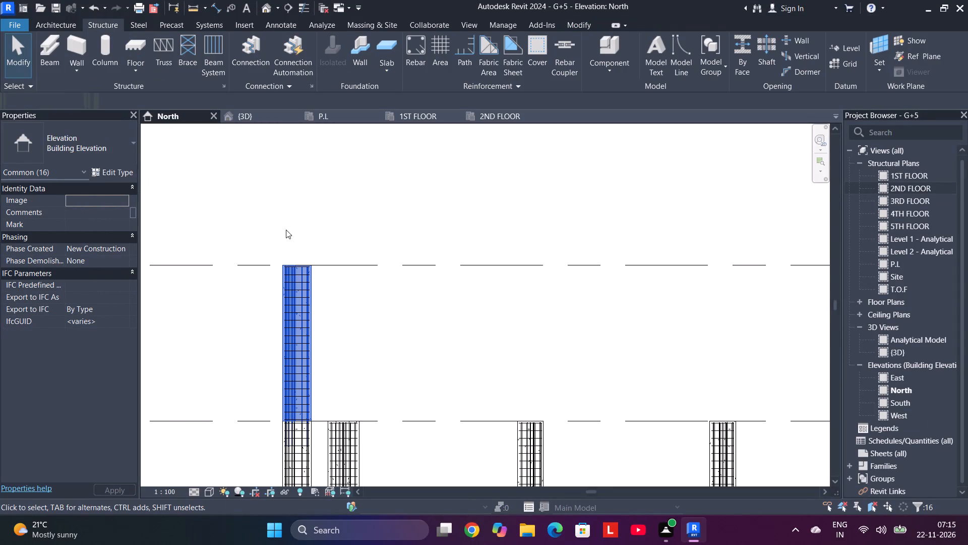
click(90, 62)
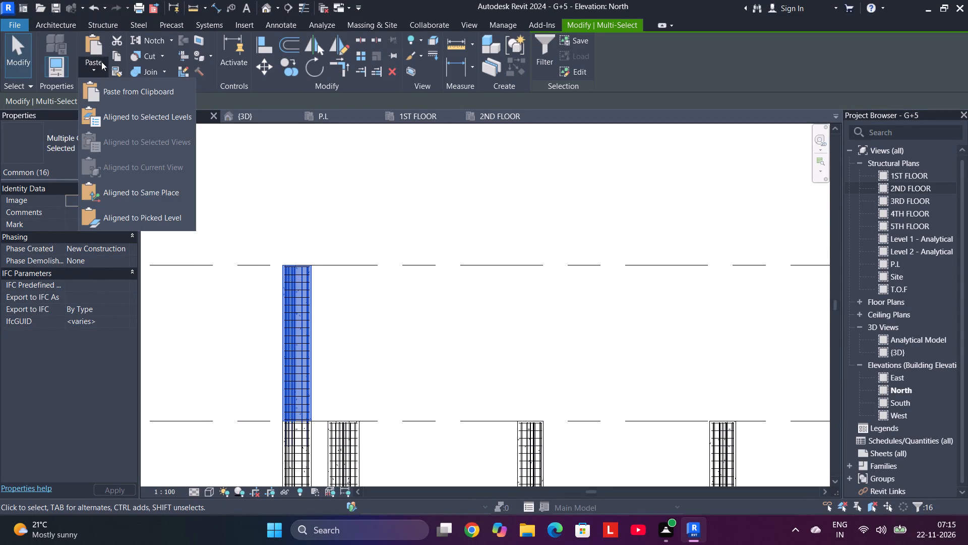
click(135, 114)
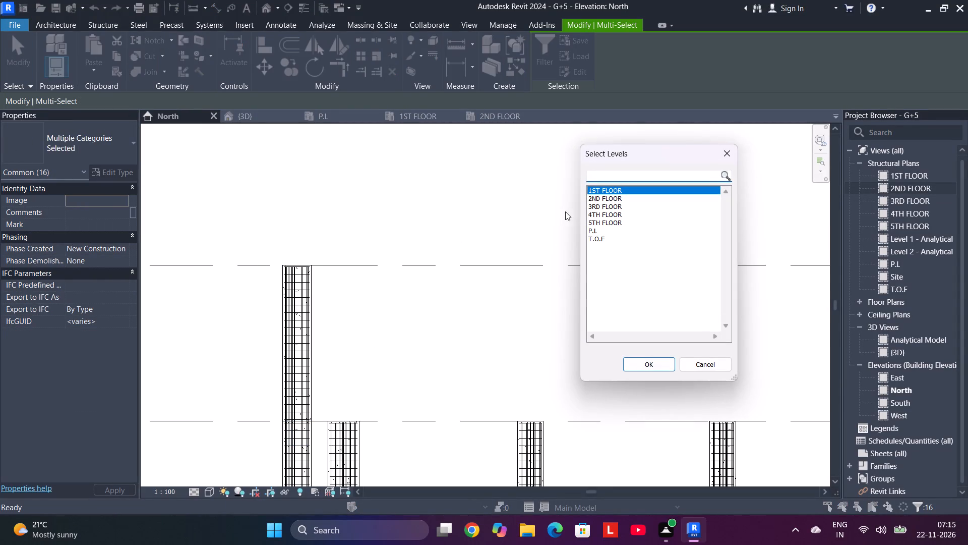
click(615, 198)
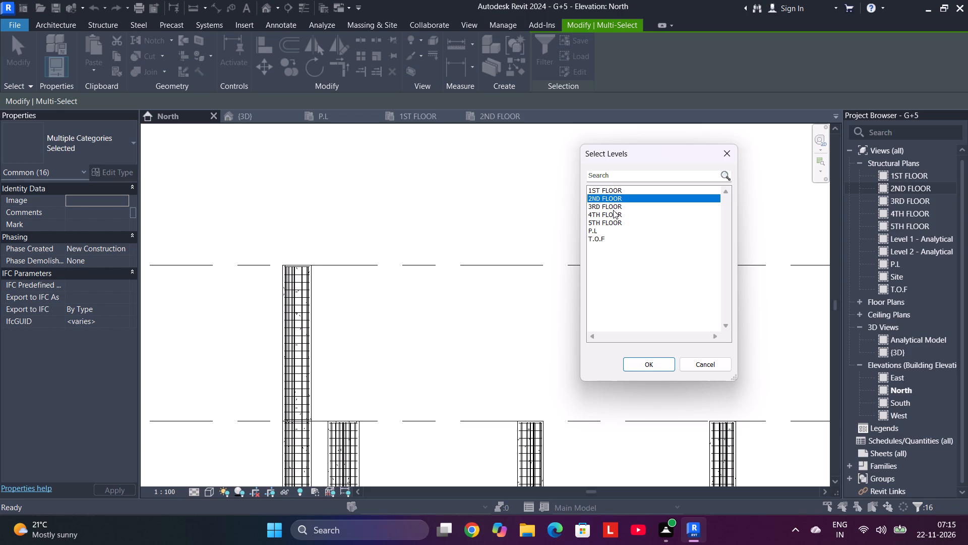
shift+click(614, 219)
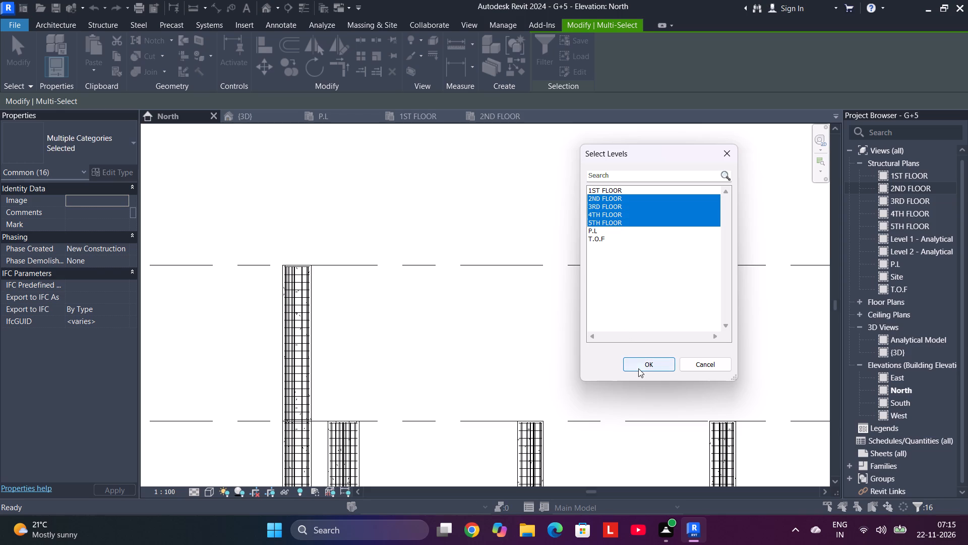
click(639, 366)
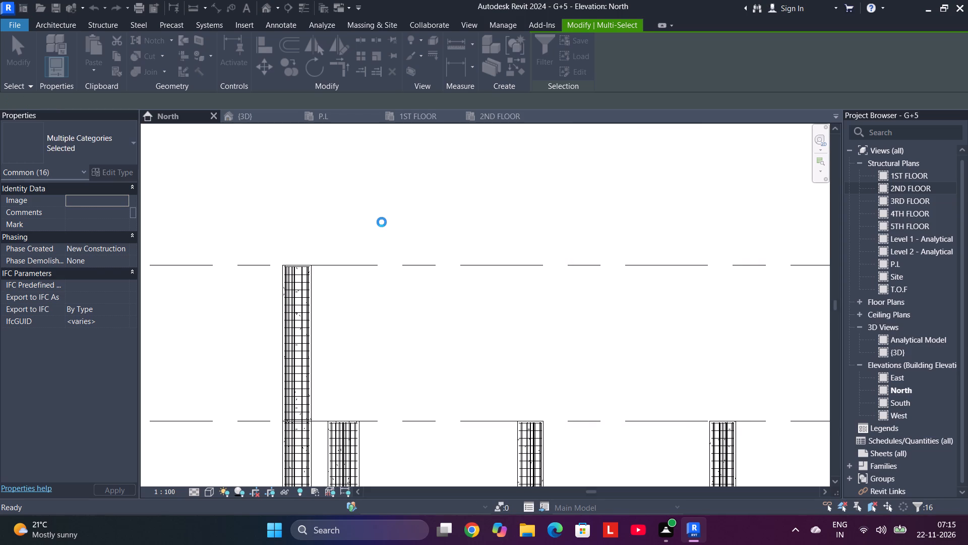
Copy the column beside the completed outermost one, with its rebar, and paste it aligned to levels 1ST FLOOR through 5TH FLOOR.
middle_drag(382, 221, 402, 493)
middle_drag(419, 250, 416, 462)
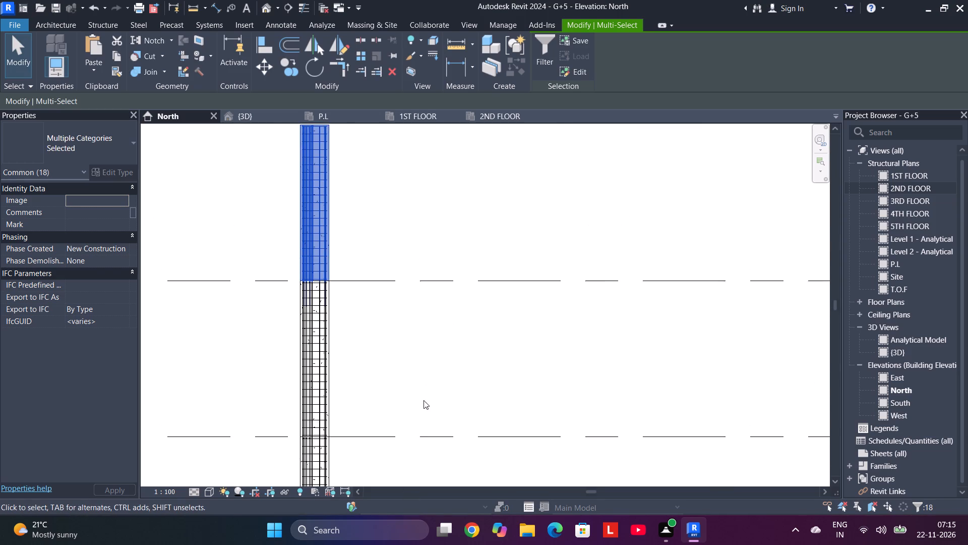
middle_drag(432, 255, 405, 102)
scroll(428, 417, down, 5)
middle_drag(426, 415, 429, 129)
scroll(430, 145, up, 1)
middle_drag(429, 129, 429, 128)
scroll(404, 384, up, 4)
drag(430, 290, 334, 355)
click(113, 57)
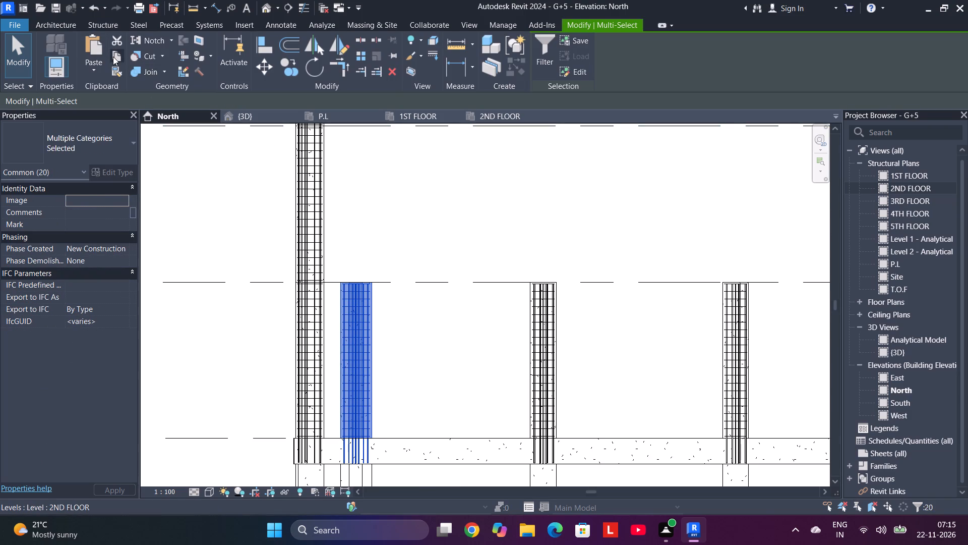
click(92, 63)
click(156, 123)
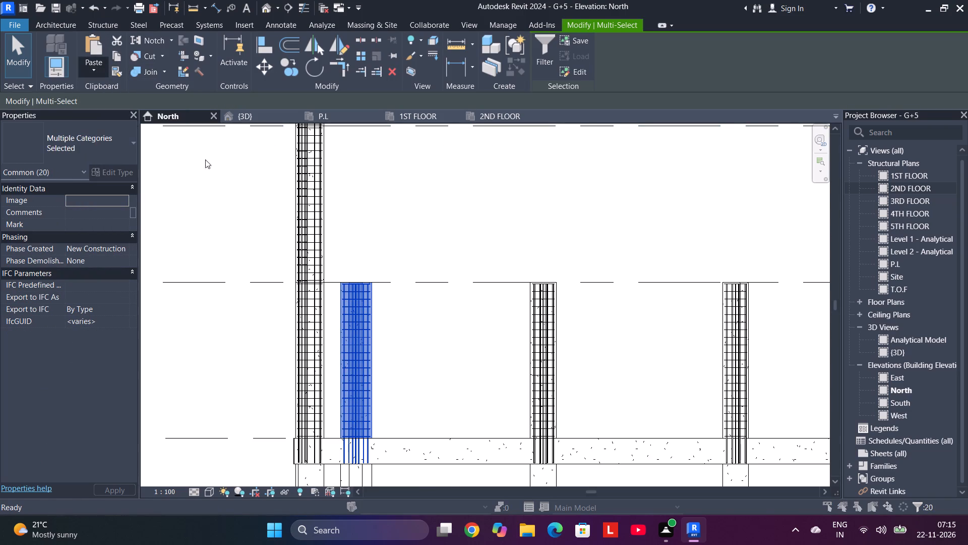
click(607, 192)
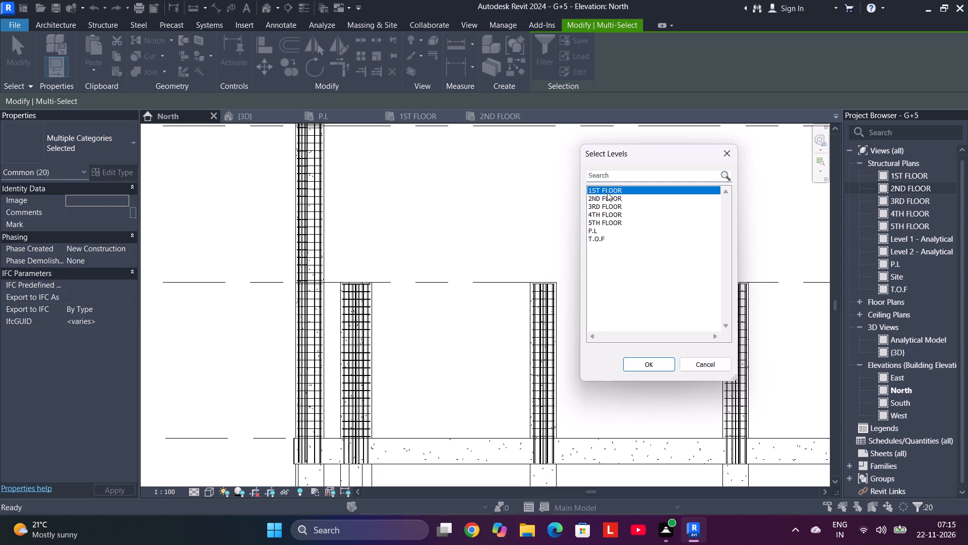
shift+click(615, 221)
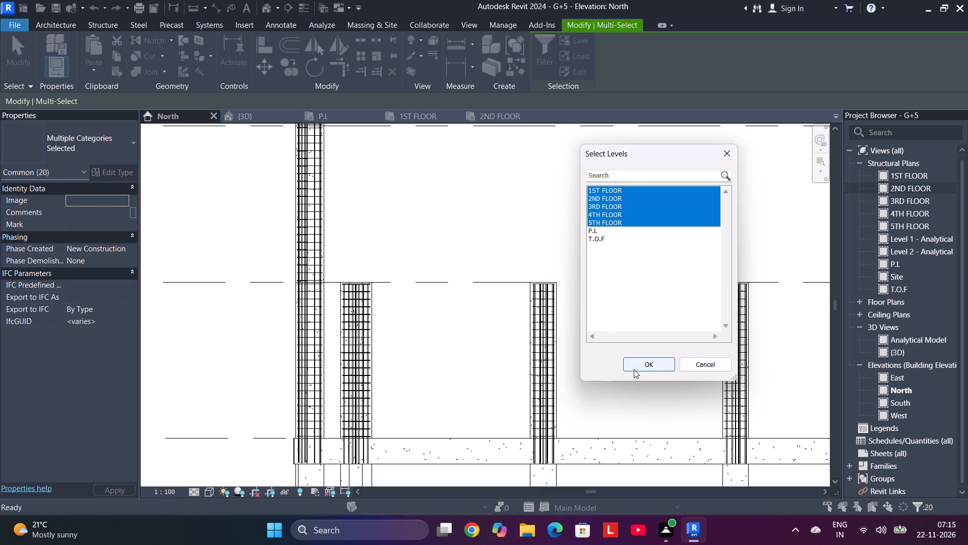
click(634, 369)
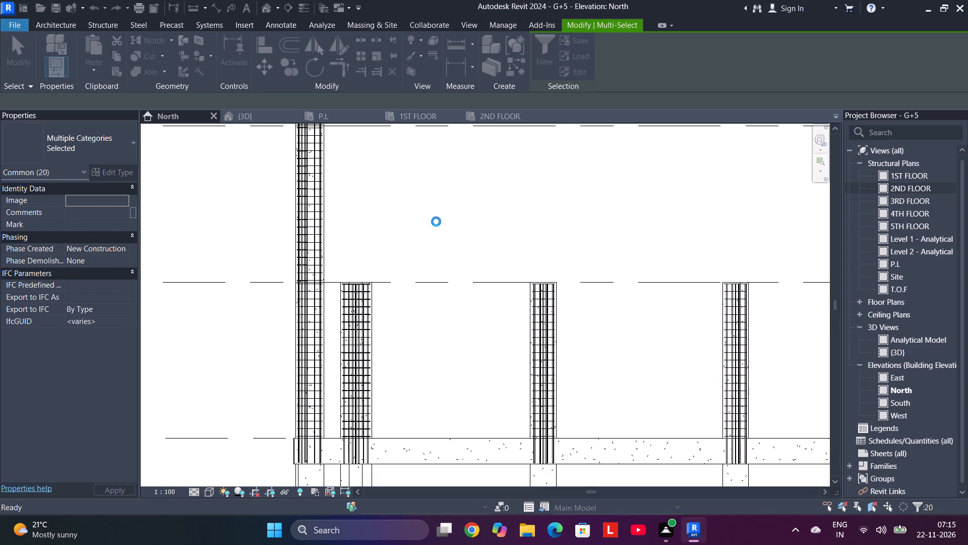
Select the first-storey column next to the two full-height ones, together with its rebar, for copying to the upper floors.
middle_drag(436, 221, 449, 425)
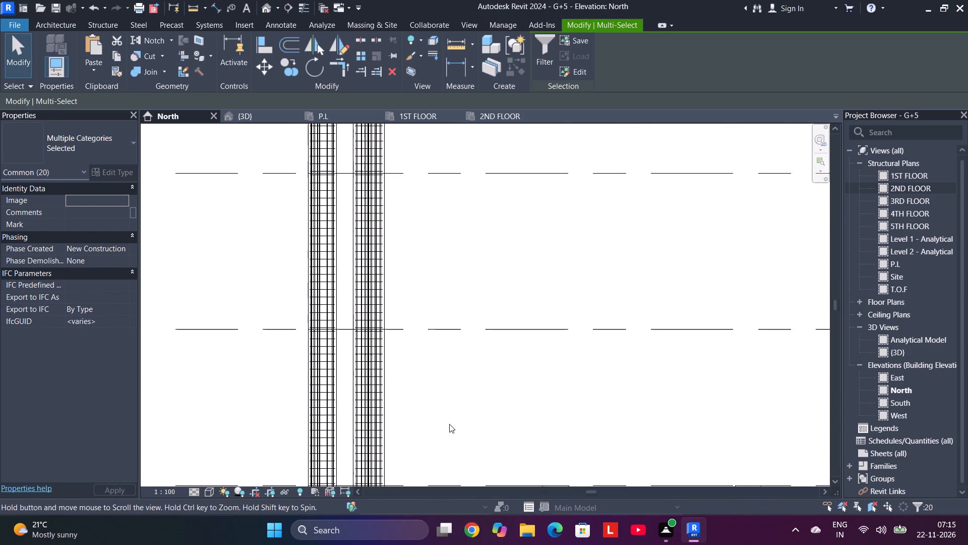
middle_drag(469, 234, 473, 444)
middle_drag(469, 183, 461, 453)
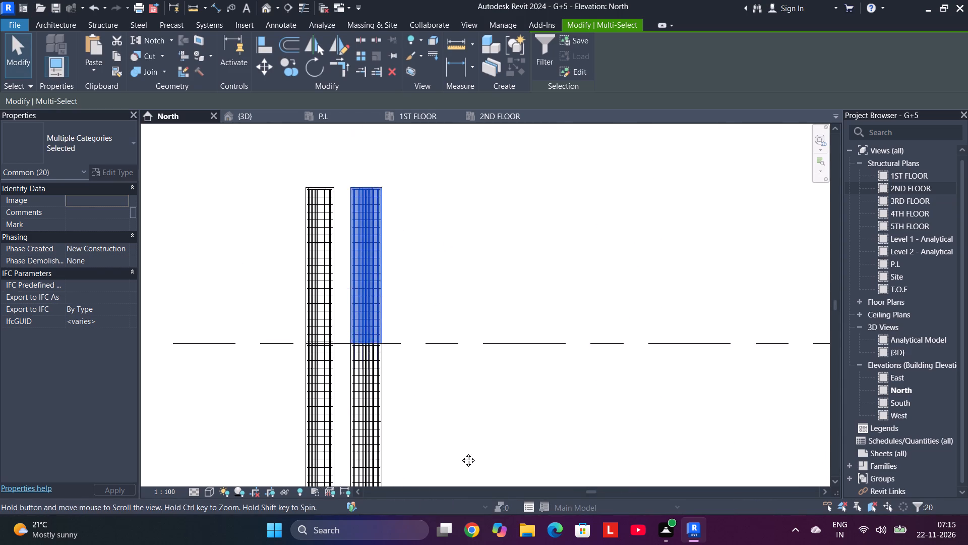
middle_drag(461, 453, 315, 132)
scroll(387, 342, down, 4)
middle_drag(390, 356, 396, 177)
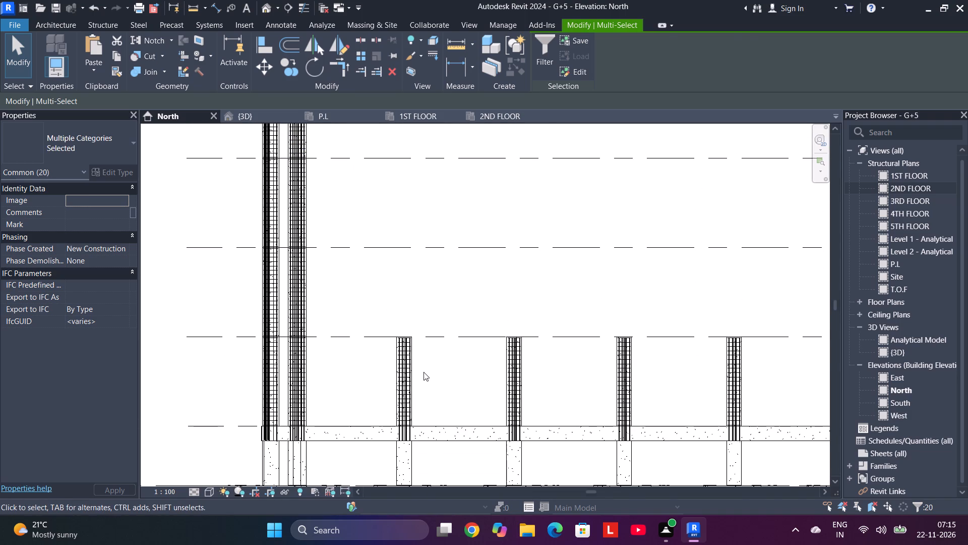
drag(430, 370, 376, 379)
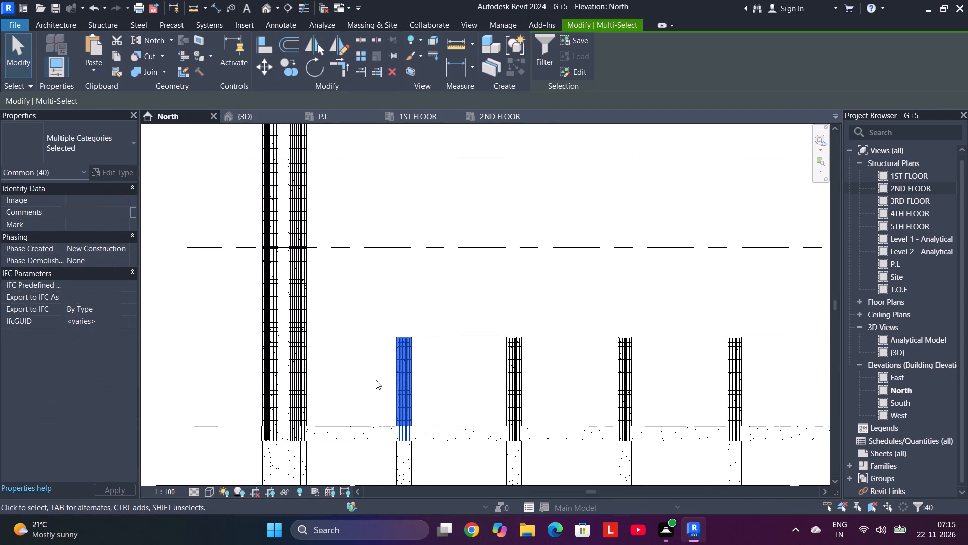
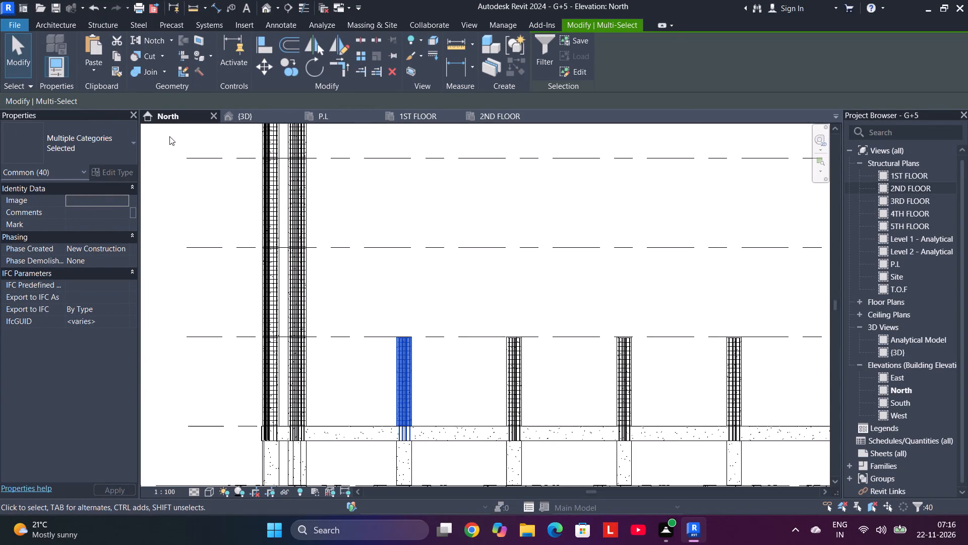
Copy the selected third column with its rebar and paste it aligned to levels 1ST FLOOR through 5TH FLOOR.
click(118, 61)
click(92, 68)
click(159, 118)
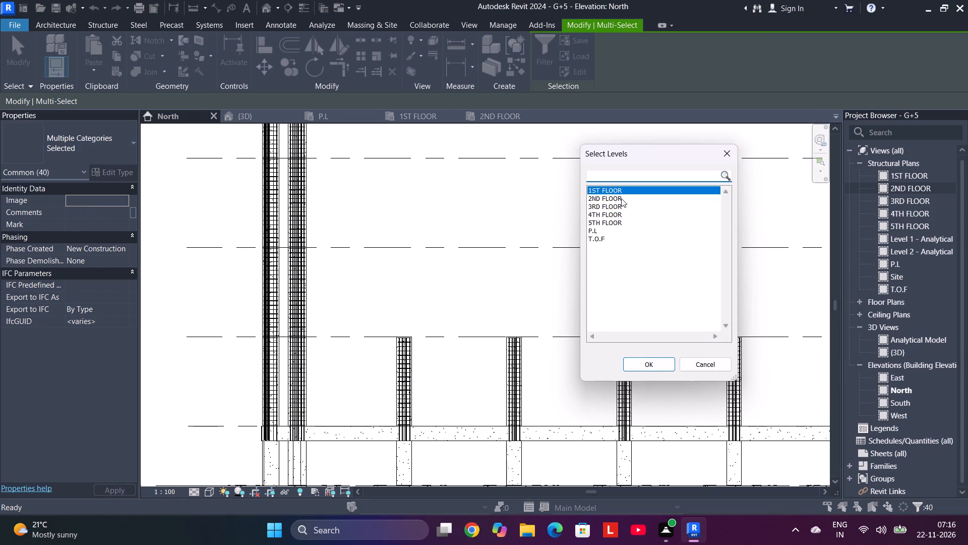
click(613, 219)
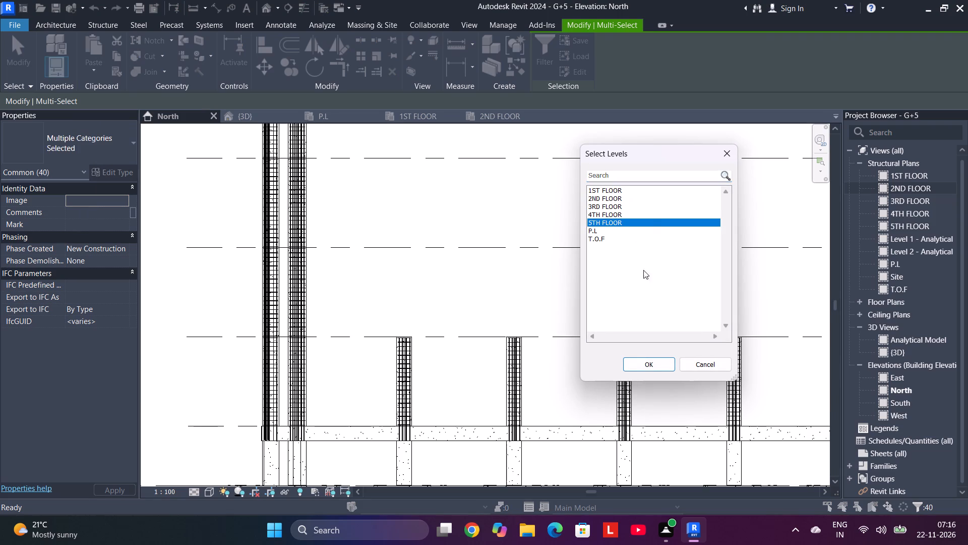
click(632, 190)
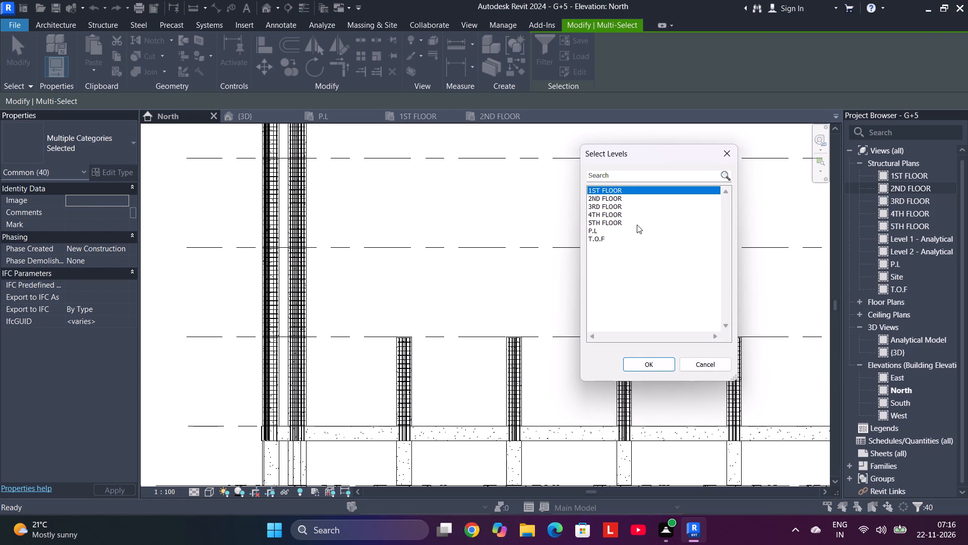
shift+click(637, 221)
click(650, 362)
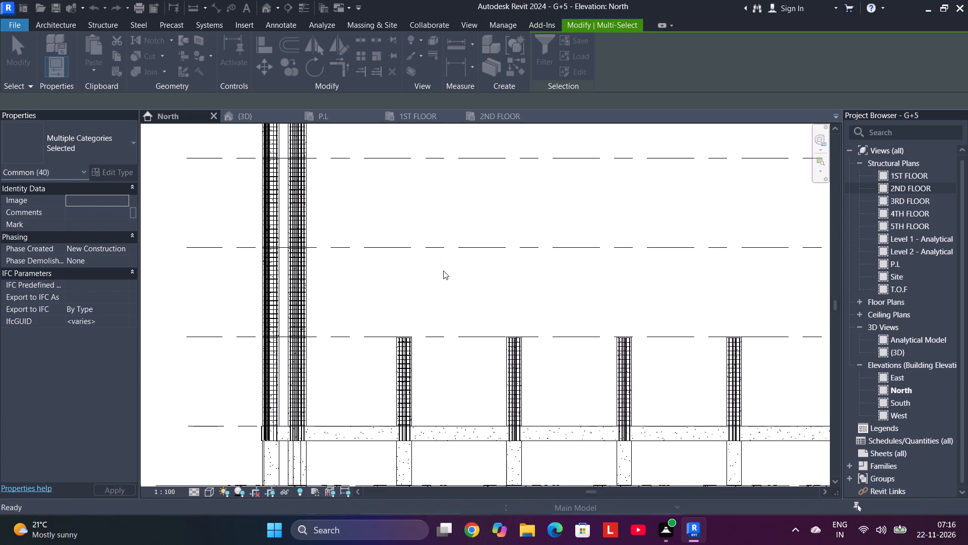
Copy the fourth first-storey column, next to the three full-height ones, with its rebar and paste it aligned to levels 1ST FLOOR through 5TH FLOOR.
scroll(444, 271, down, 1)
middle_drag(444, 276, 328, 446)
scroll(325, 449, down, 1)
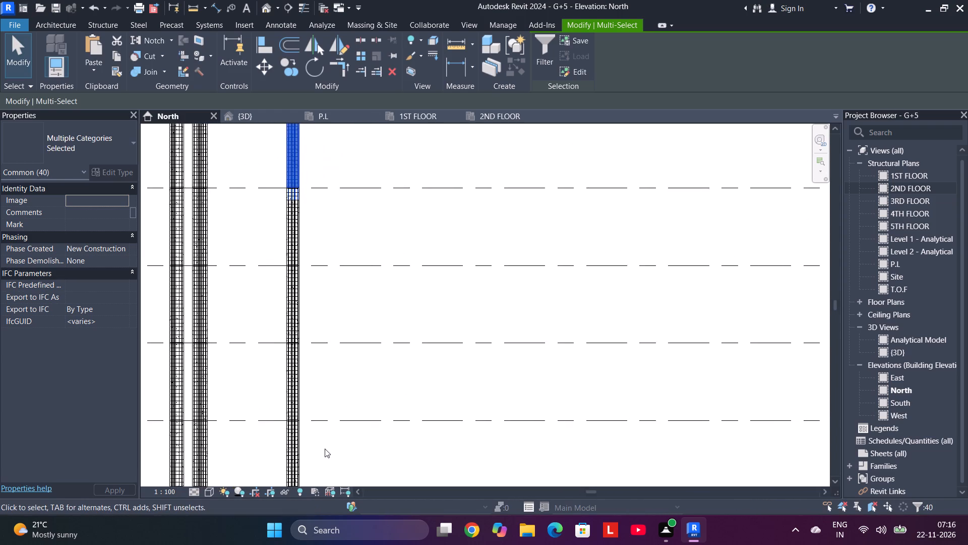
scroll(325, 449, down, 1)
middle_drag(325, 444, 283, 258)
scroll(346, 330, up, 2)
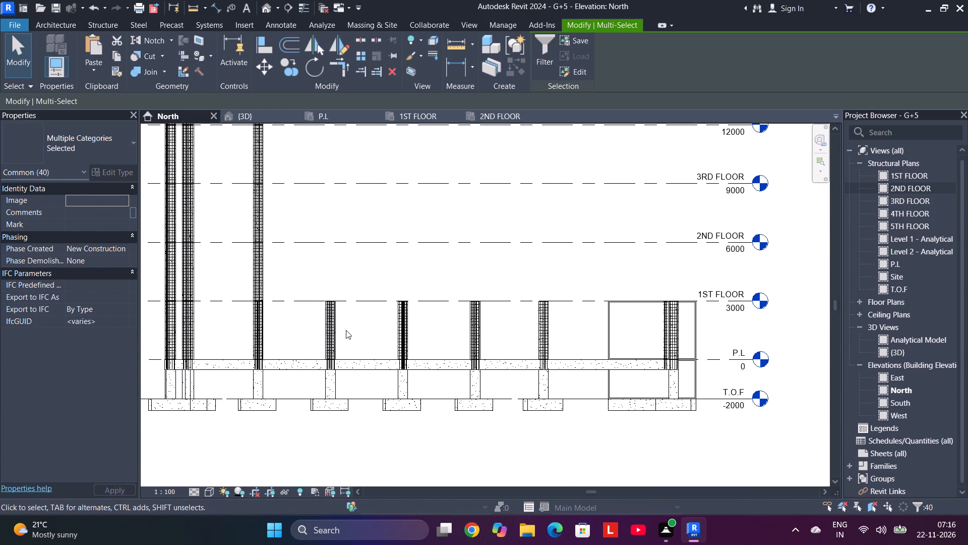
scroll(346, 330, up, 1)
drag(358, 319, 306, 329)
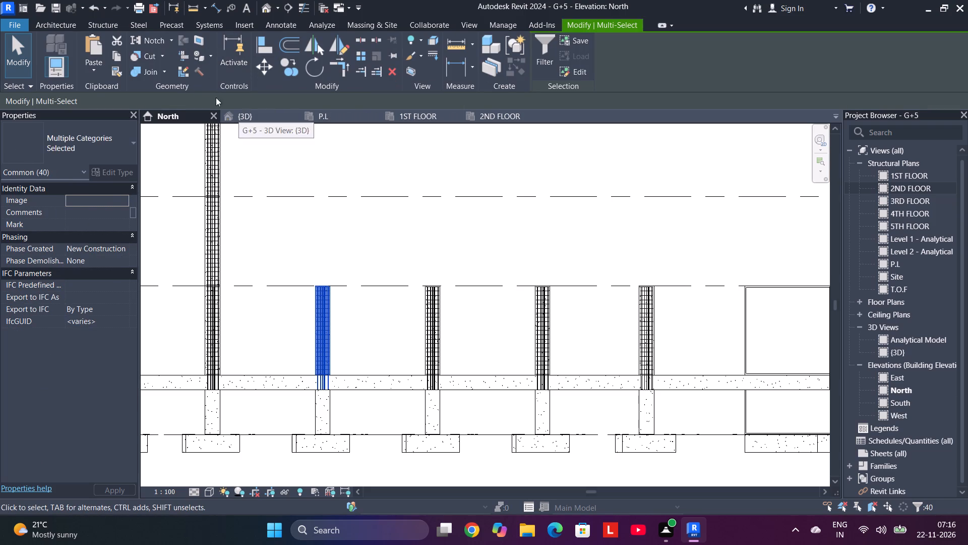
click(121, 59)
click(87, 65)
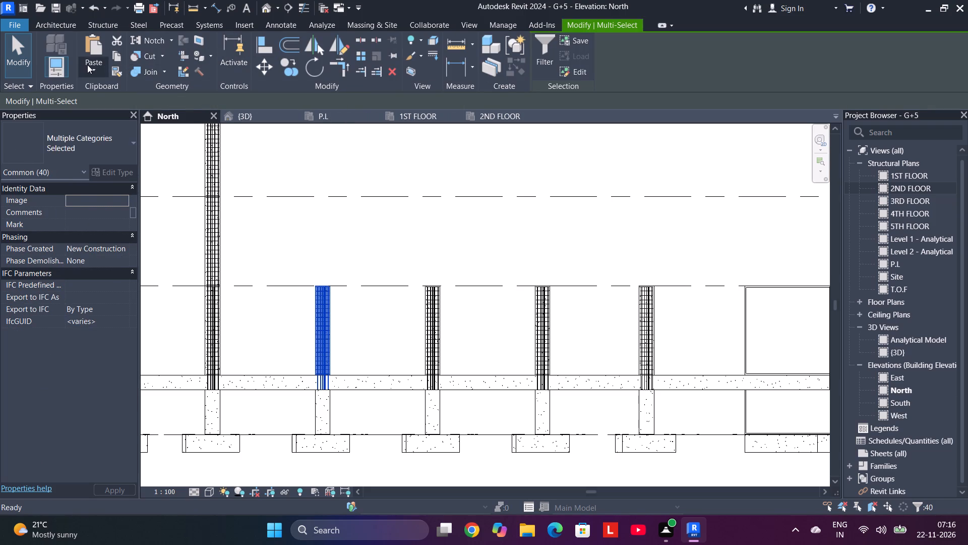
click(110, 120)
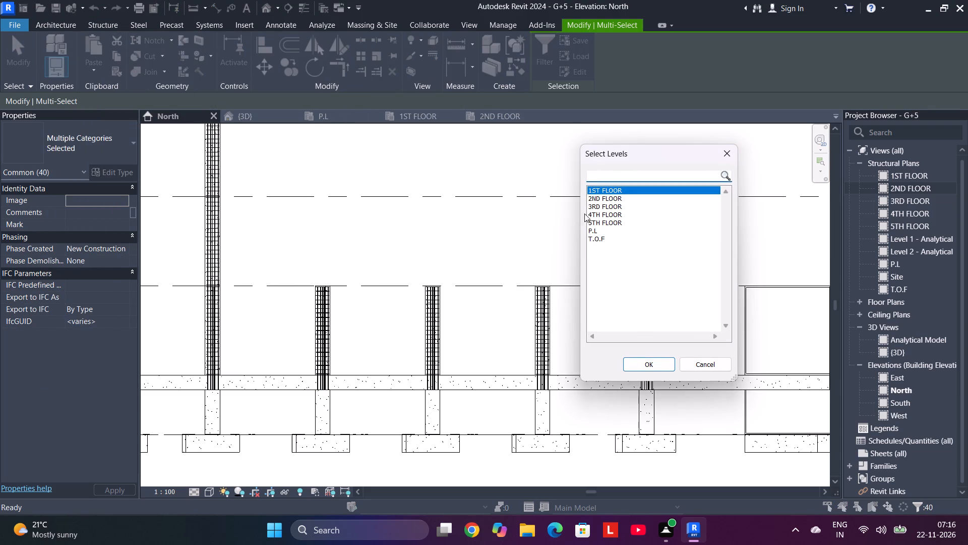
click(616, 190)
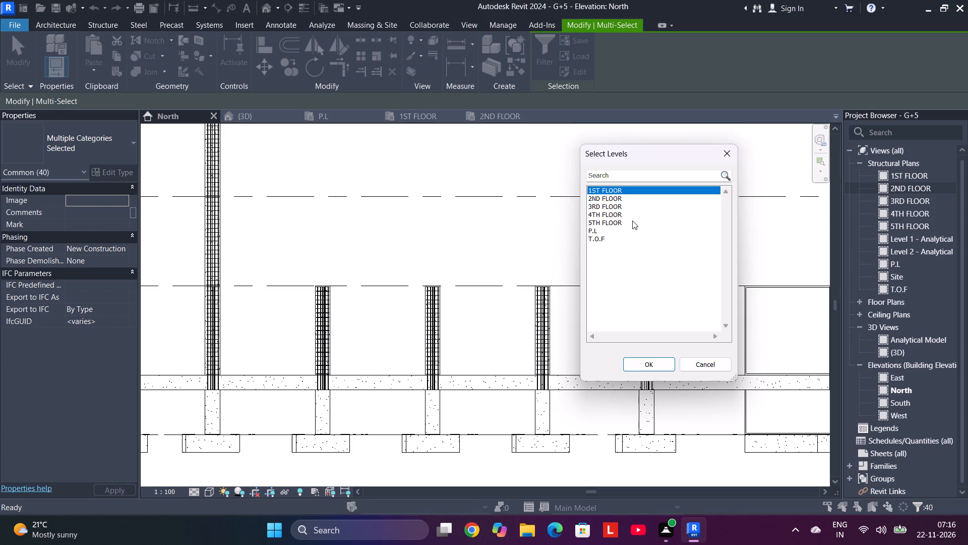
shift+click(632, 221)
click(654, 366)
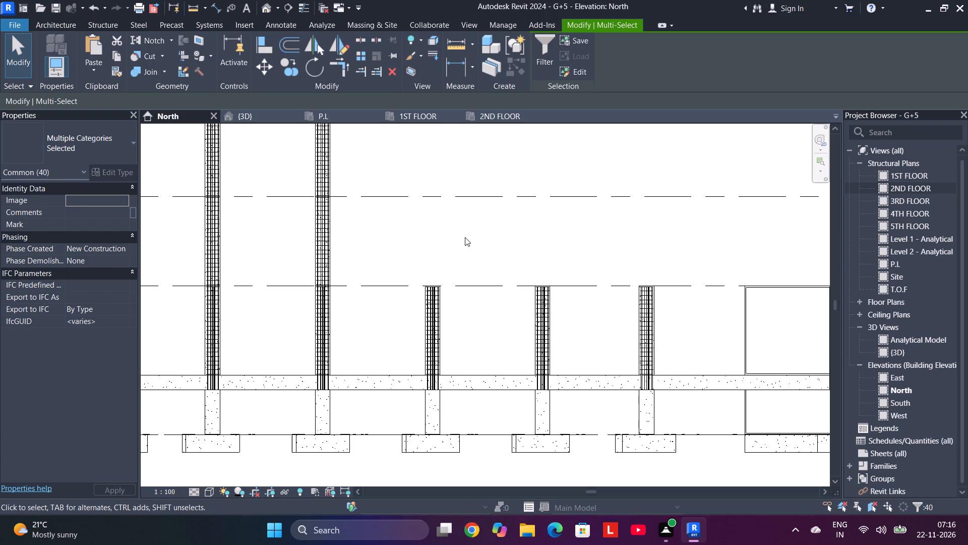
Copy the fifth first-storey column with its rebar and paste it aligned to levels 1ST FLOOR through 5TH FLOOR.
middle_drag(444, 244, 355, 213)
drag(370, 275, 312, 289)
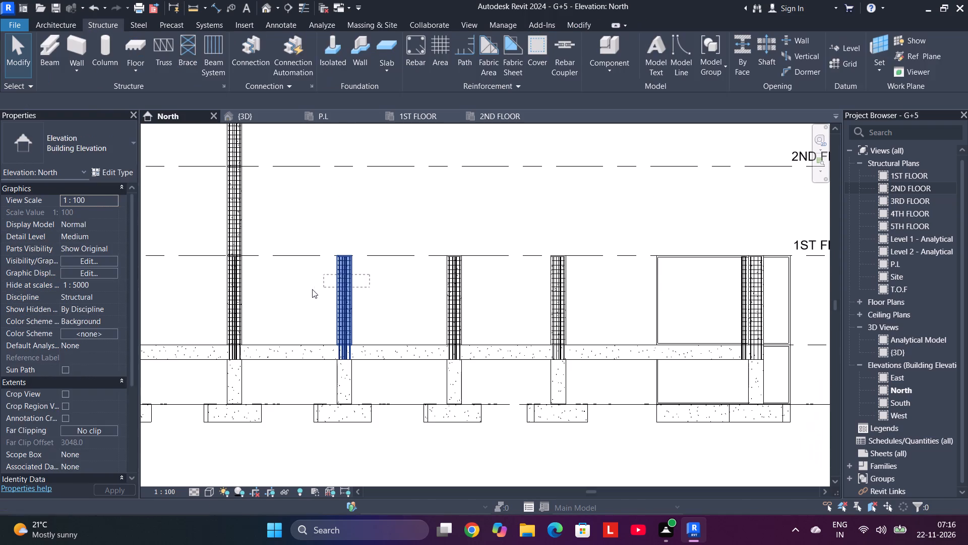
drag(312, 289, 310, 290)
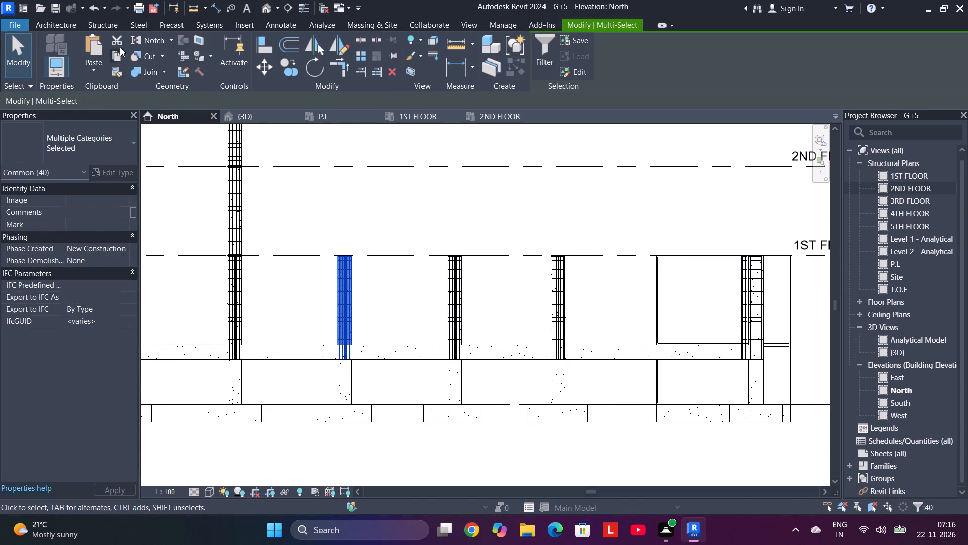
click(117, 56)
click(95, 64)
click(133, 123)
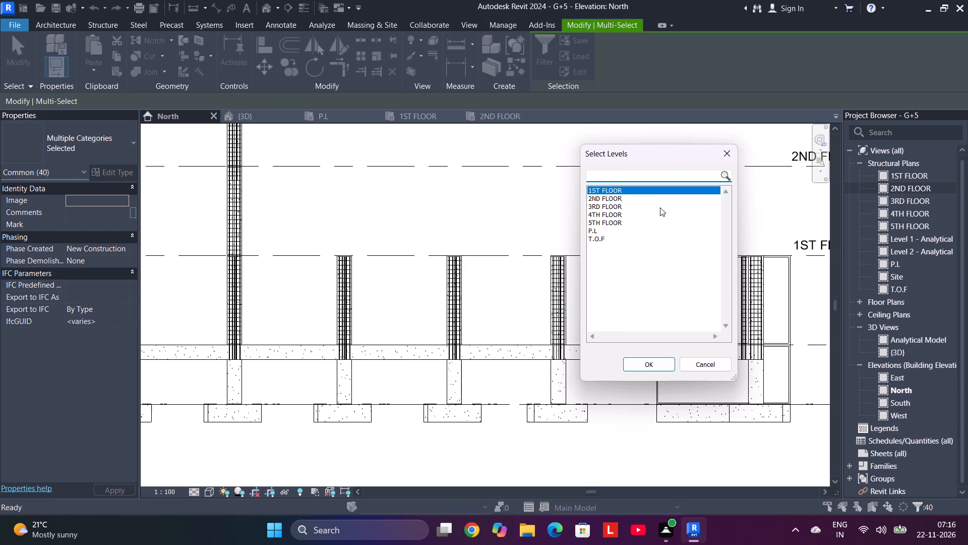
click(646, 193)
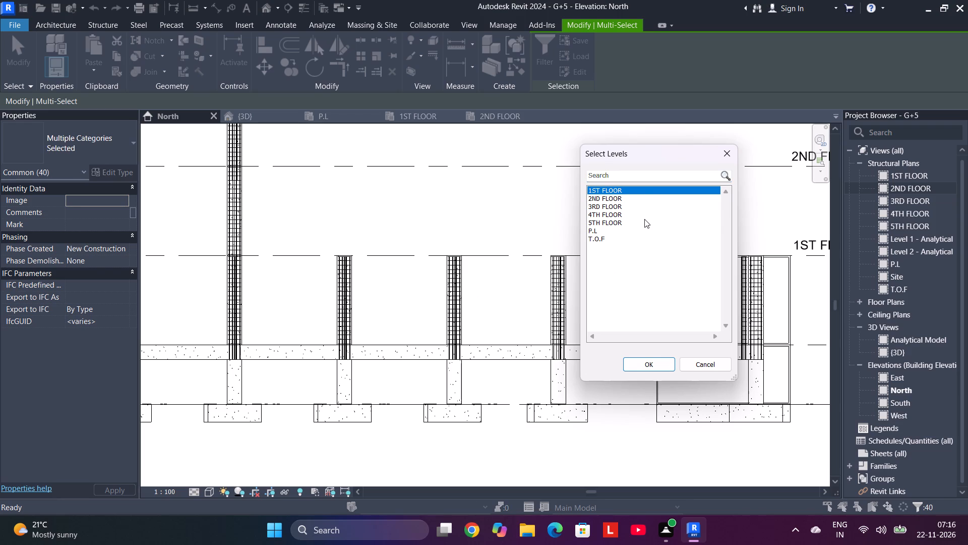
ctrl+click(644, 219)
click(631, 189)
shift+click(627, 224)
click(648, 365)
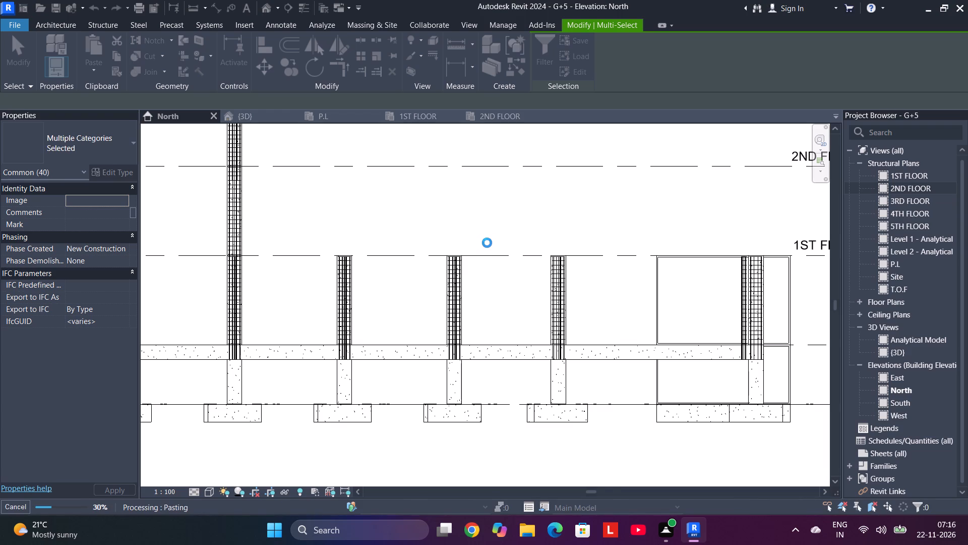
Copy the sixth first-storey column with its rebar and paste it aligned to levels 1ST FLOOR through 5TH FLOOR.
drag(491, 283, 420, 291)
click(113, 57)
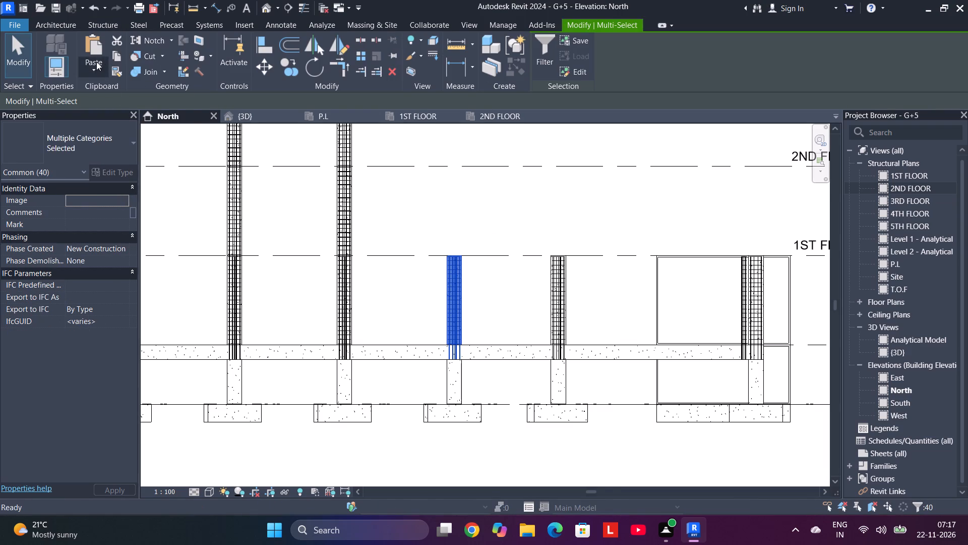
click(95, 67)
click(169, 124)
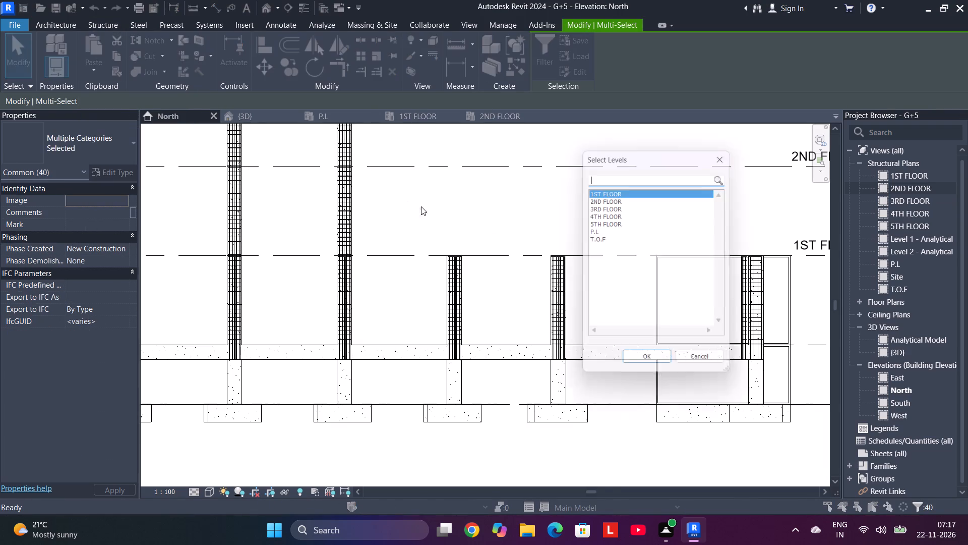
click(603, 189)
ctrl+click(621, 221)
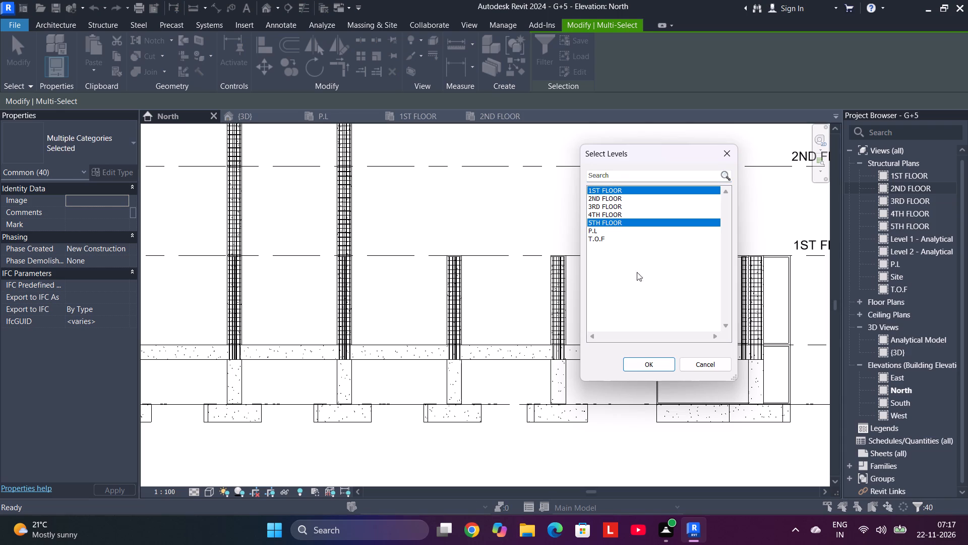
click(612, 192)
shift+click(617, 223)
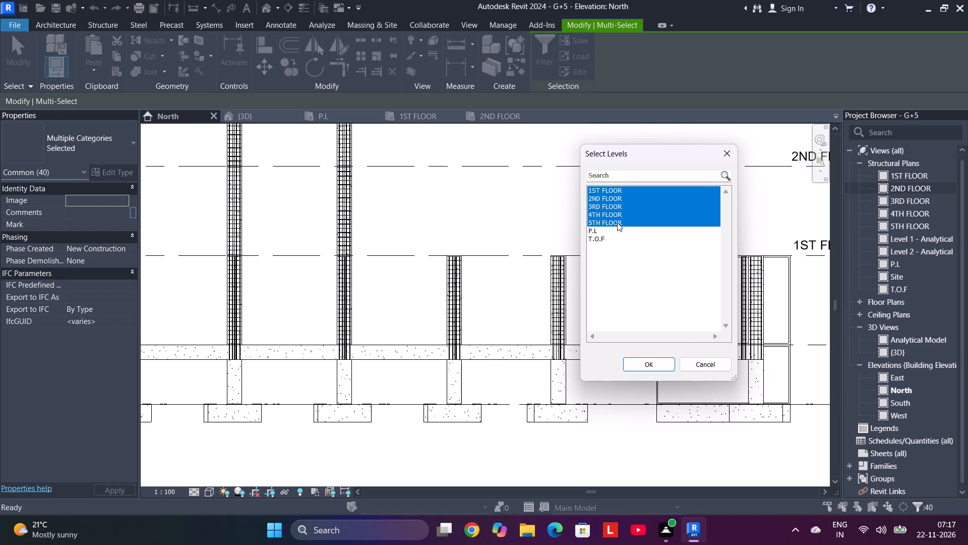
click(652, 369)
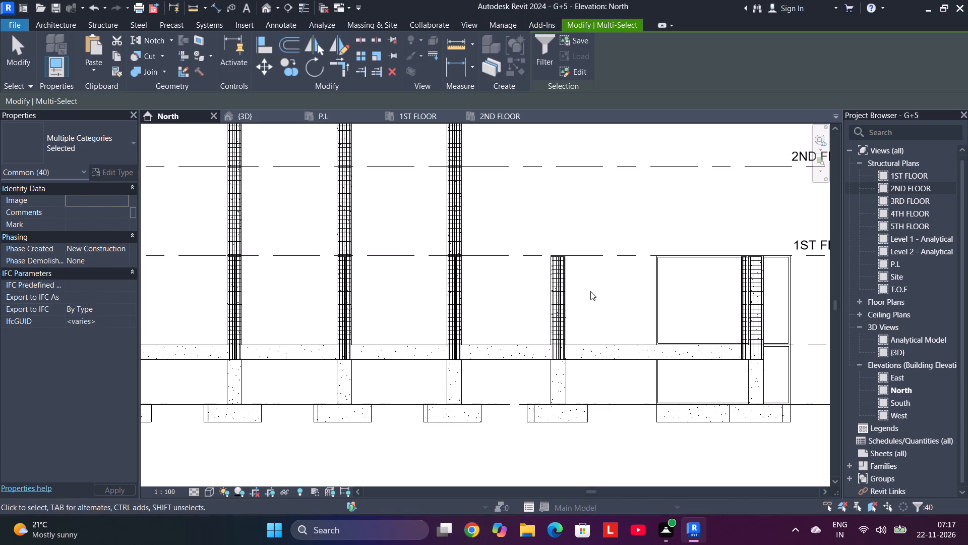
Copy the seventh first-storey column, the last one before the wall, with its rebar and paste it aligned to levels 1ST FLOOR through 5TH FLOOR.
drag(589, 291, 524, 293)
click(114, 60)
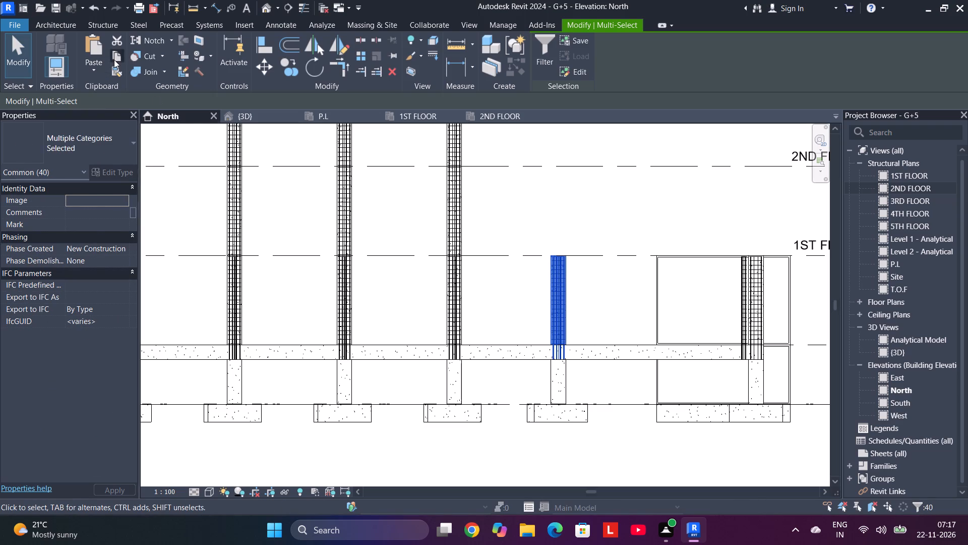
click(95, 69)
click(168, 122)
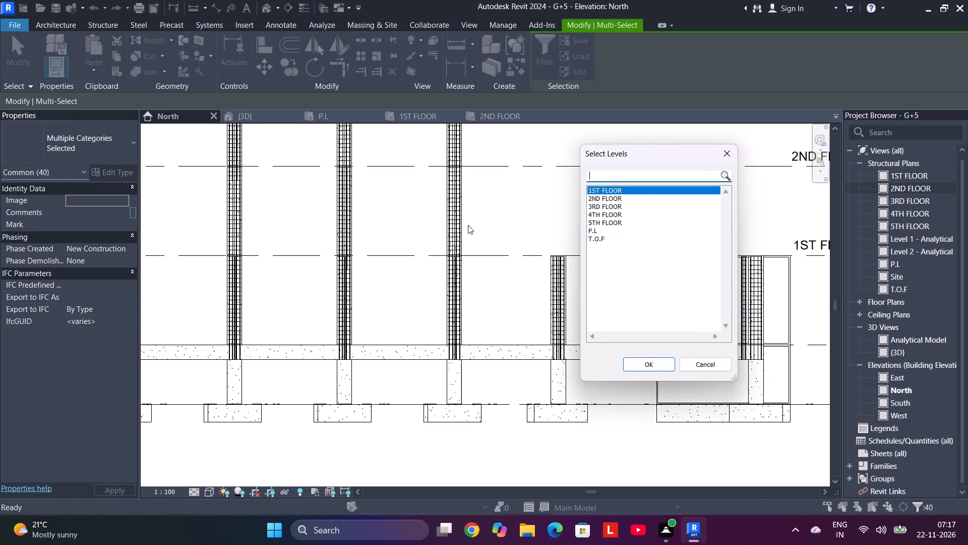
click(618, 189)
ctrl+click(622, 221)
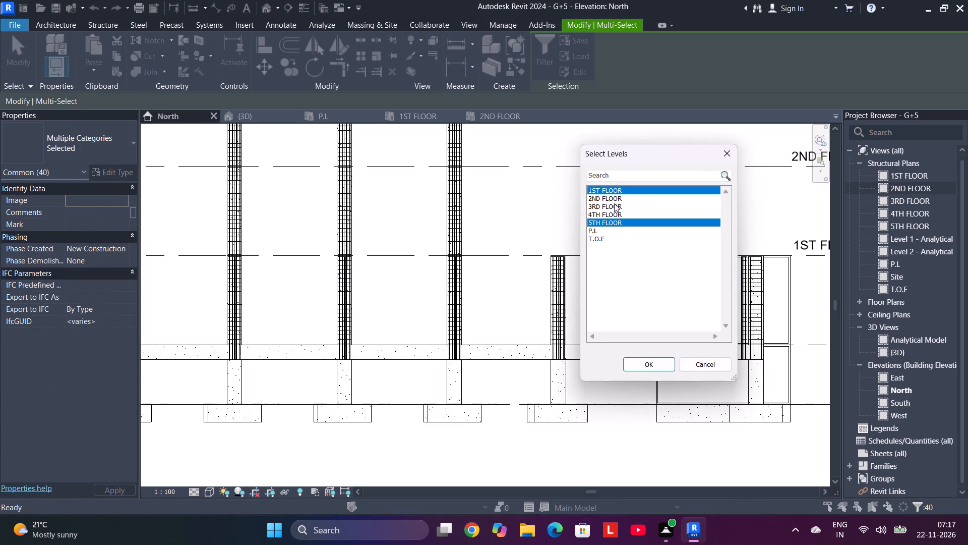
click(615, 184)
click(619, 188)
shift+click(612, 222)
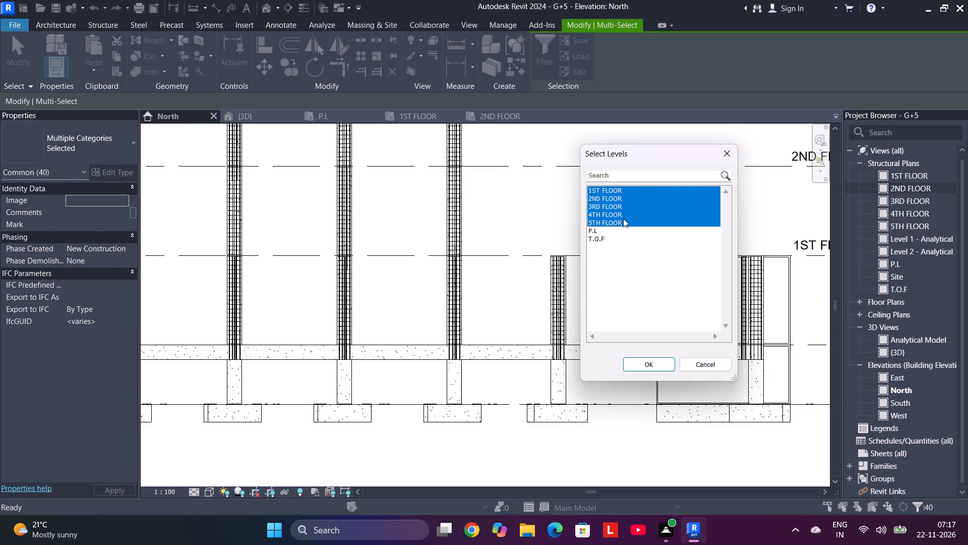
click(647, 366)
Copy the first-storey end wall and the columns beside it with their reinforcement and paste them aligned to levels 1ST FLOOR through 5TH FLOOR.
middle_drag(692, 229, 492, 224)
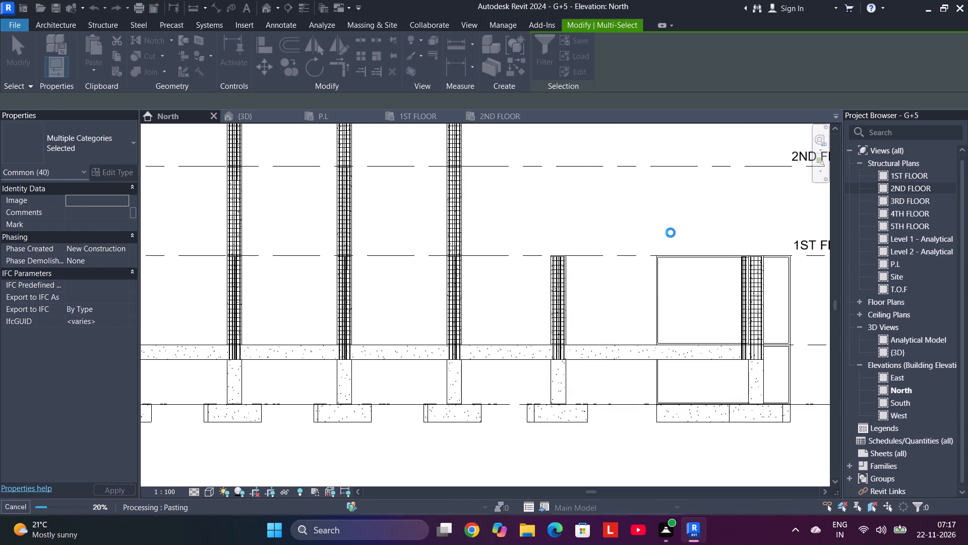
middle_drag(704, 232, 697, 230)
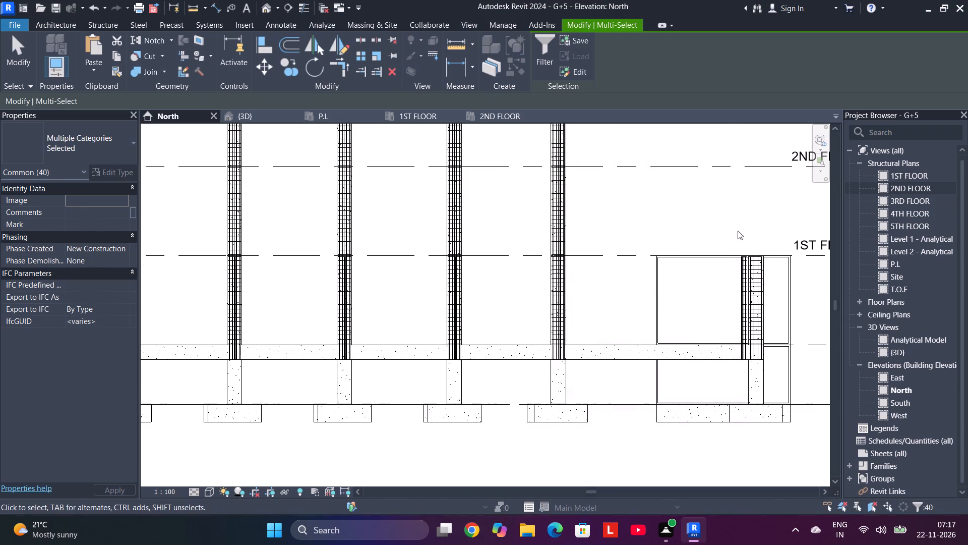
middle_drag(742, 232, 517, 229)
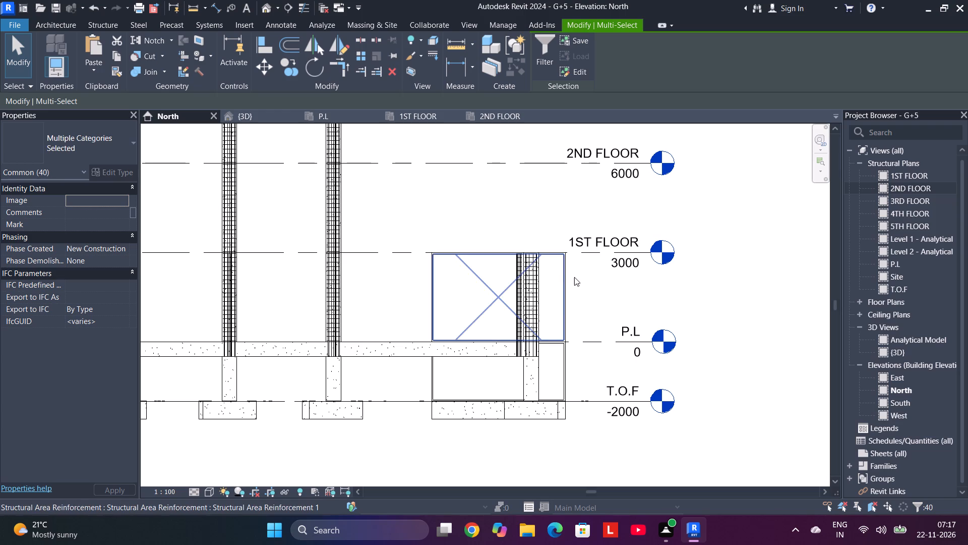
click(591, 278)
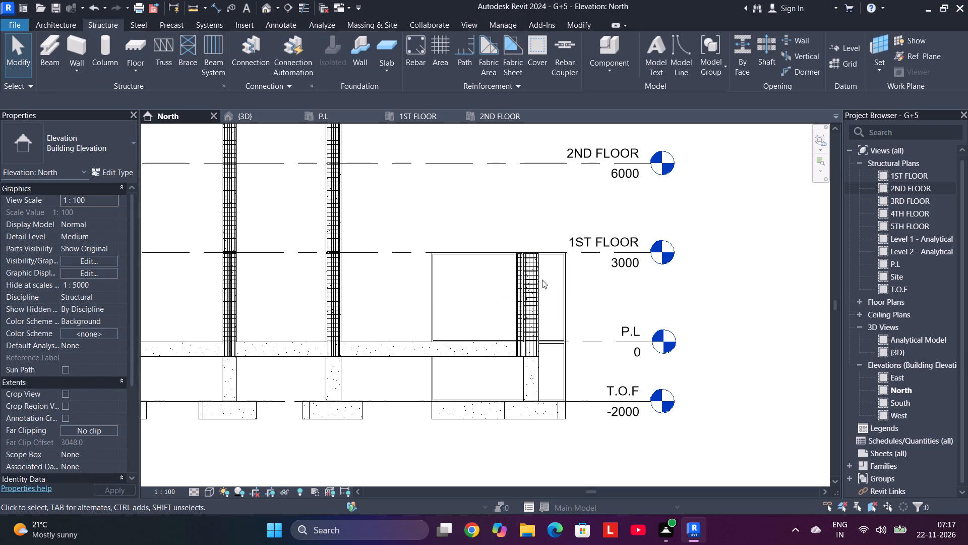
drag(545, 280, 524, 287)
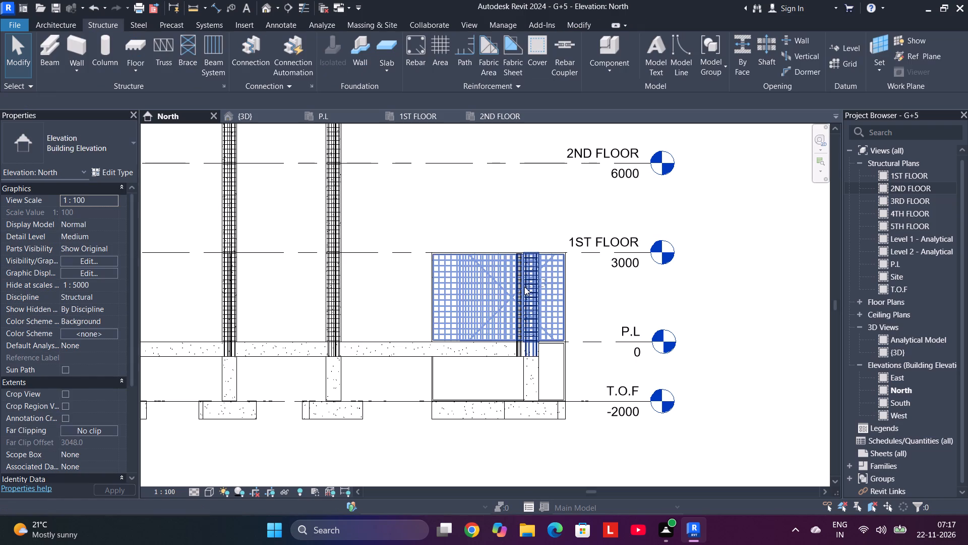
drag(524, 287, 555, 284)
drag(593, 276, 489, 287)
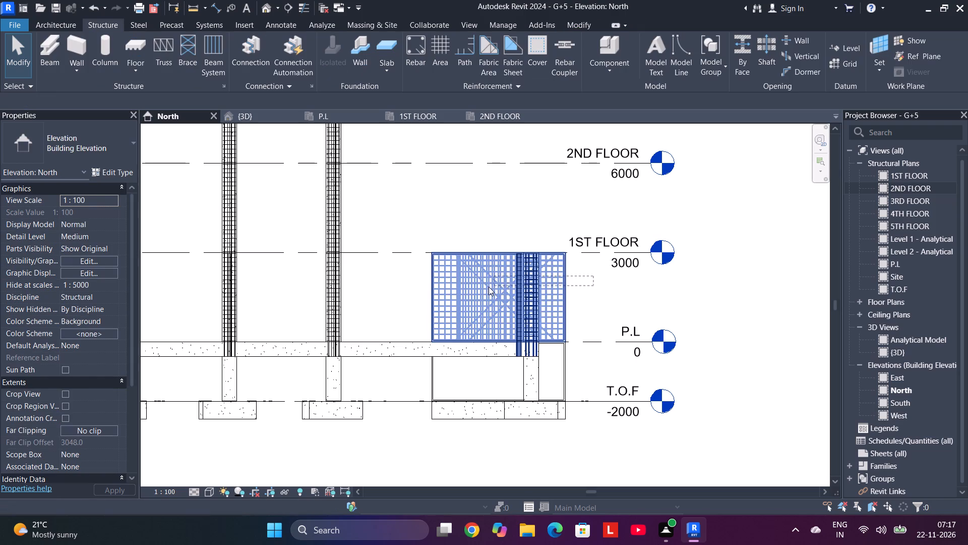
drag(489, 287, 486, 287)
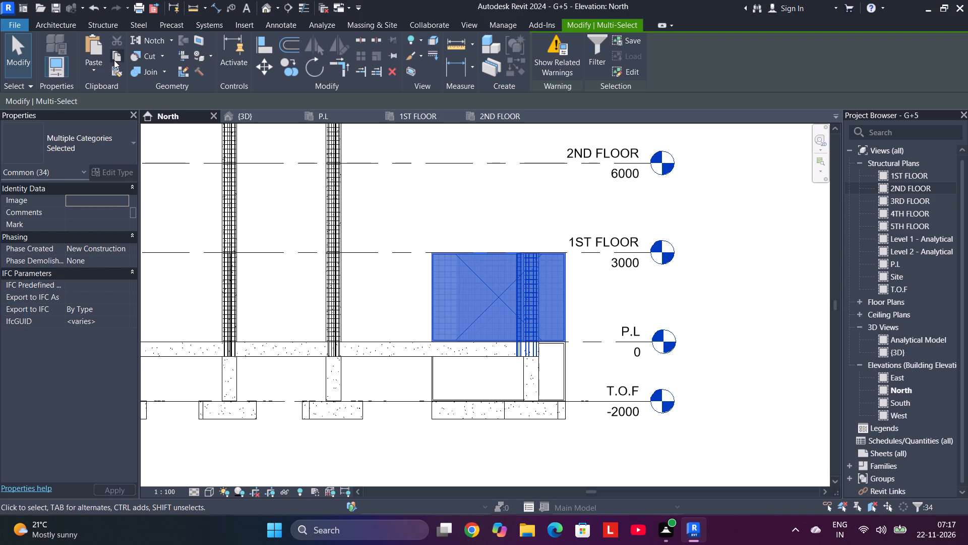
click(114, 60)
click(94, 66)
click(121, 125)
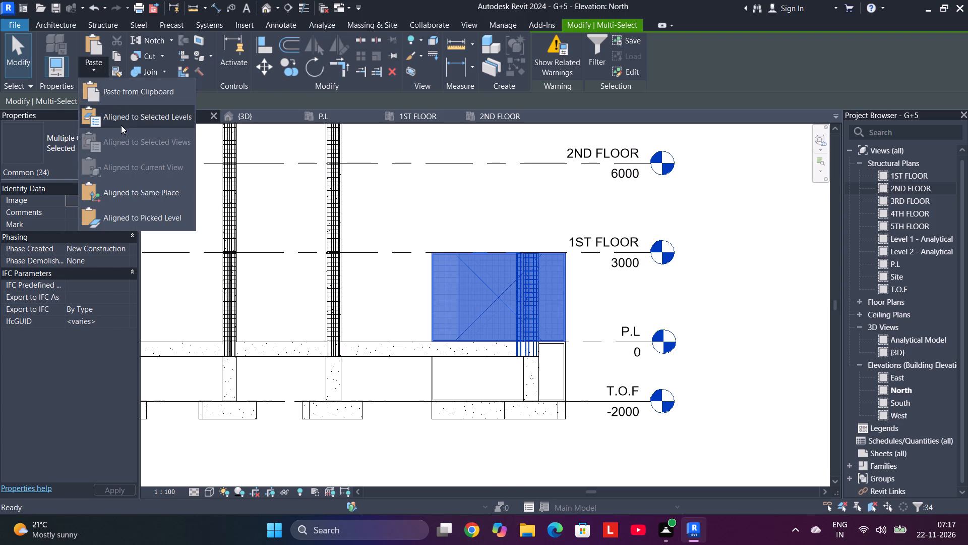
click(603, 188)
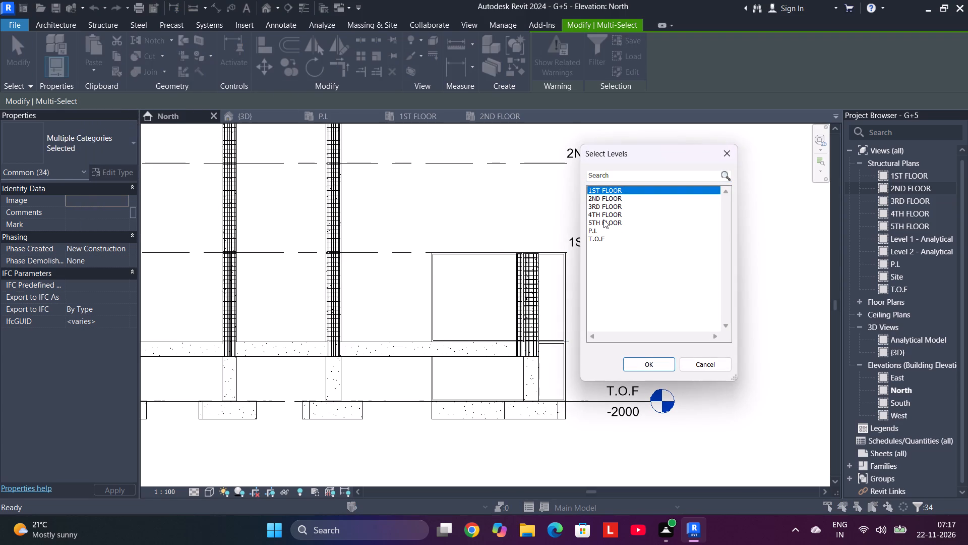
shift+click(602, 219)
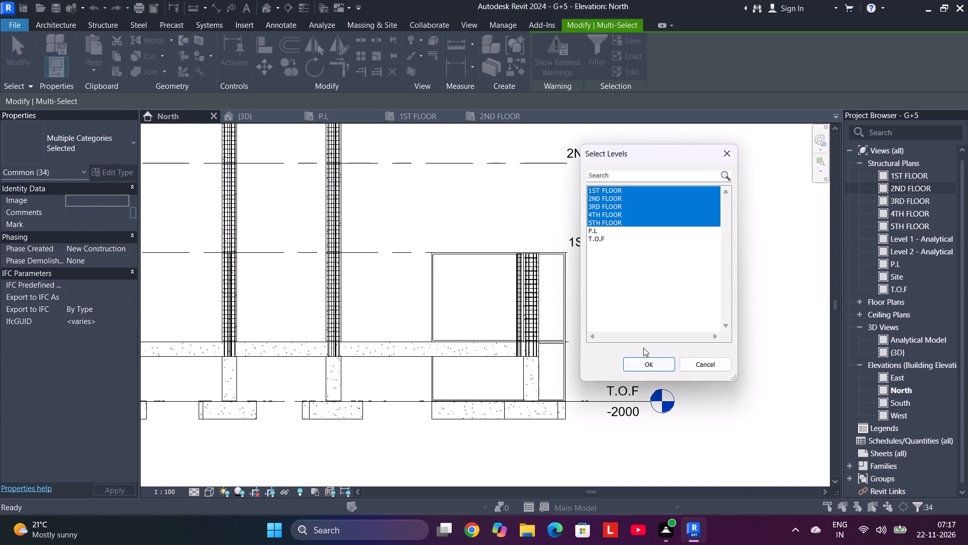
click(643, 360)
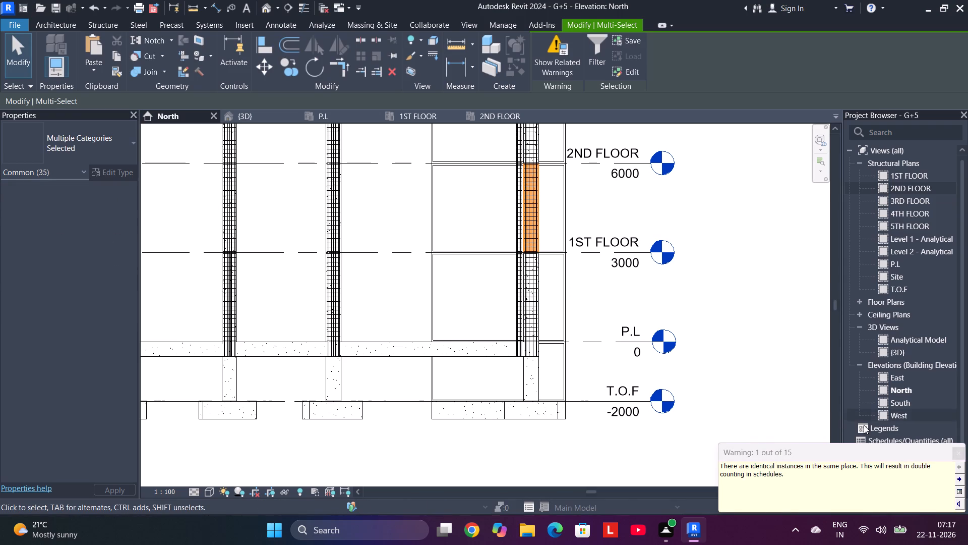
Examine the pasted end wall and columns for duplicate elements in the North elevation and the 2ND FLOOR plan.
triple_click(959, 480)
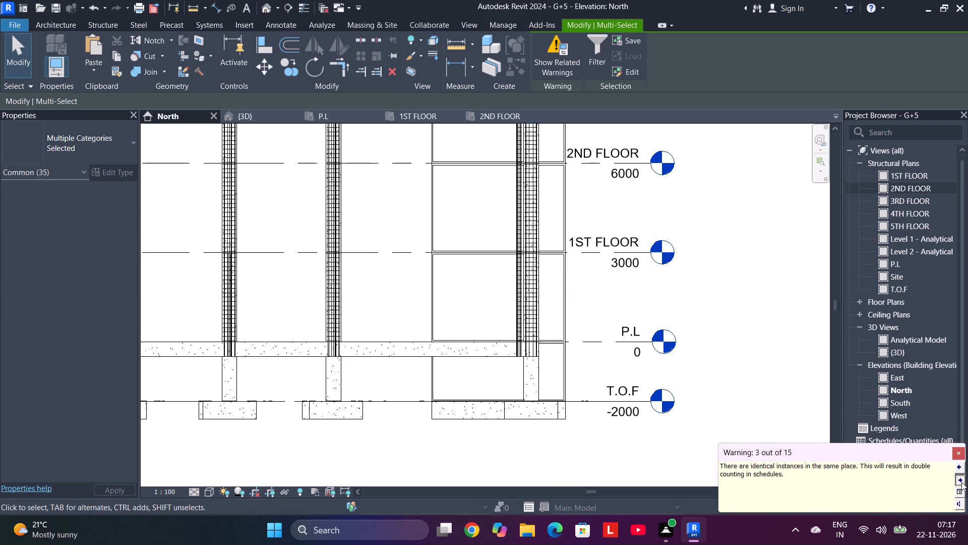
double_click(962, 482)
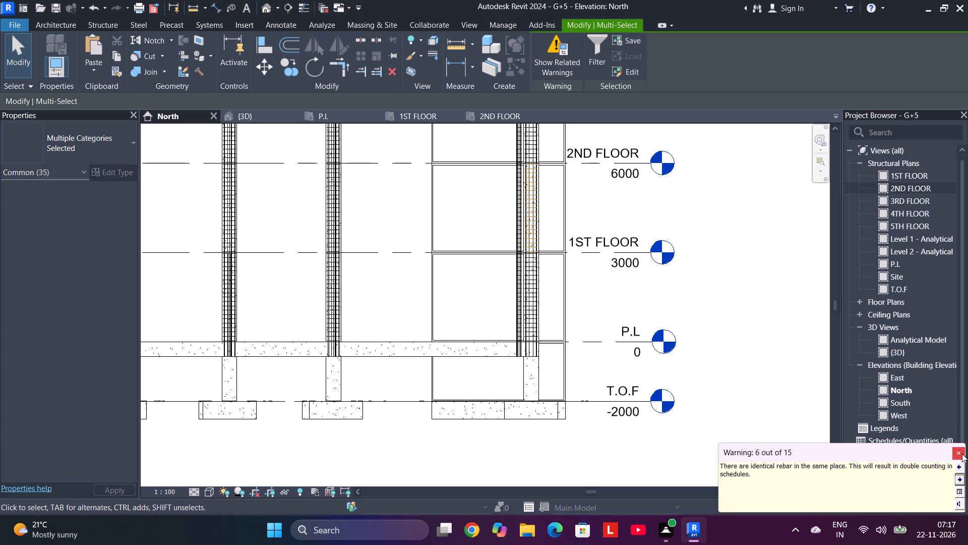
middle_drag(703, 200, 671, 321)
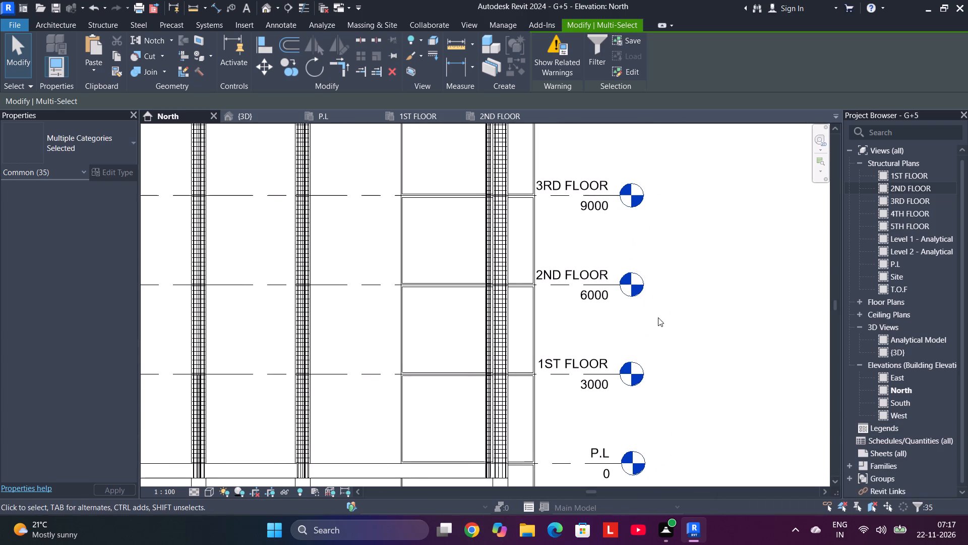
scroll(490, 293, up, 7)
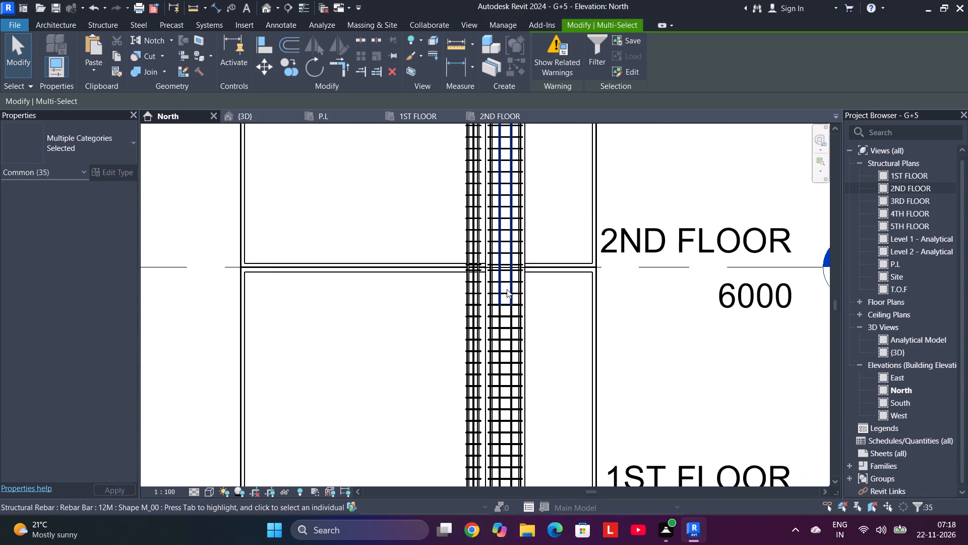
scroll(510, 286, down, 5)
click(512, 118)
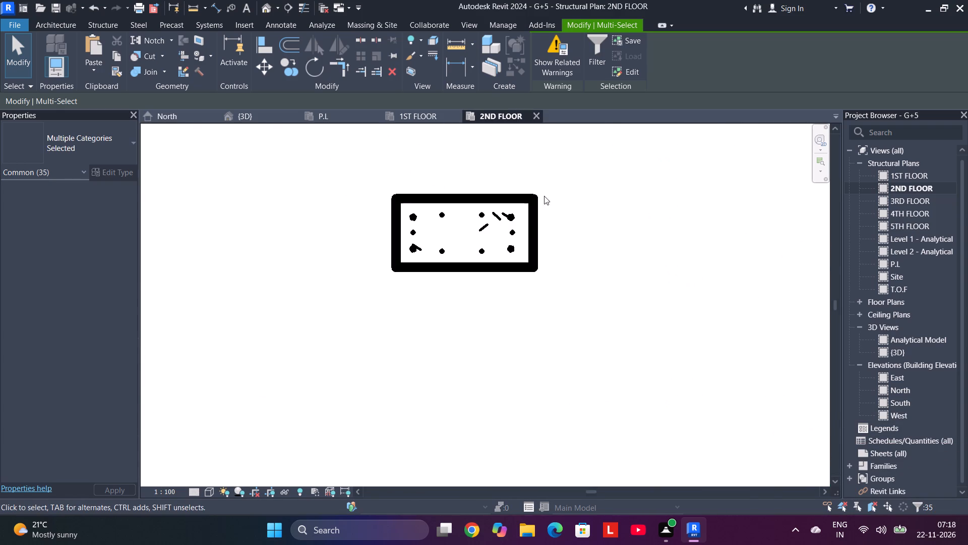
scroll(558, 243, down, 9)
scroll(492, 208, down, 6)
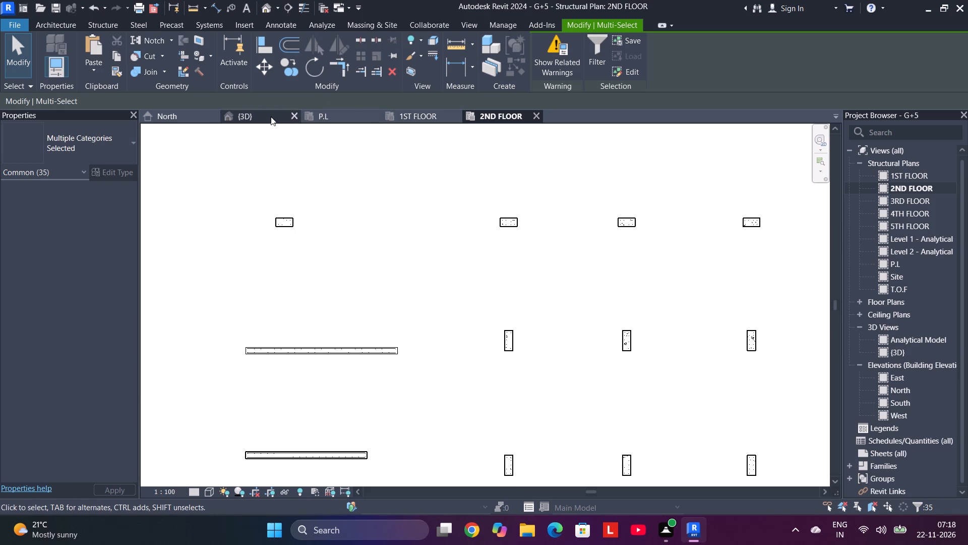
click(190, 115)
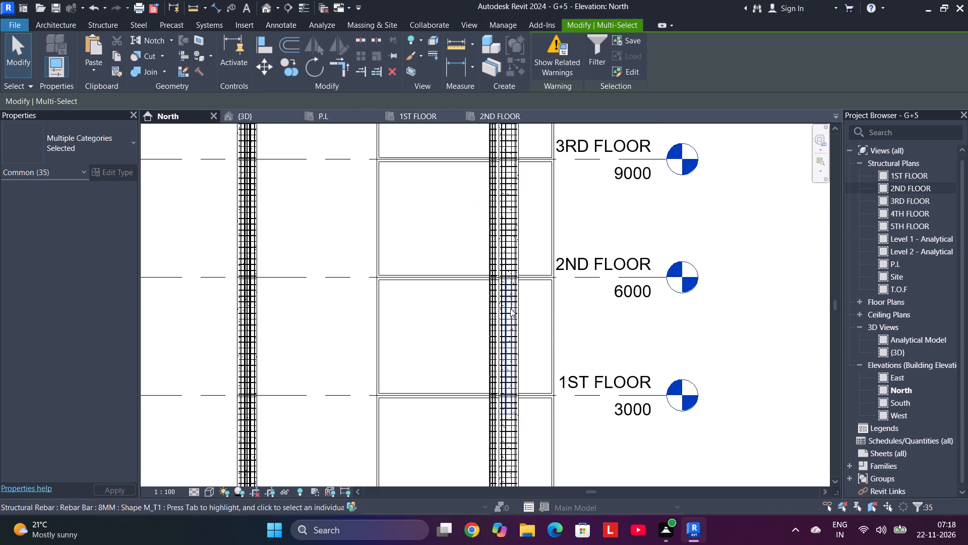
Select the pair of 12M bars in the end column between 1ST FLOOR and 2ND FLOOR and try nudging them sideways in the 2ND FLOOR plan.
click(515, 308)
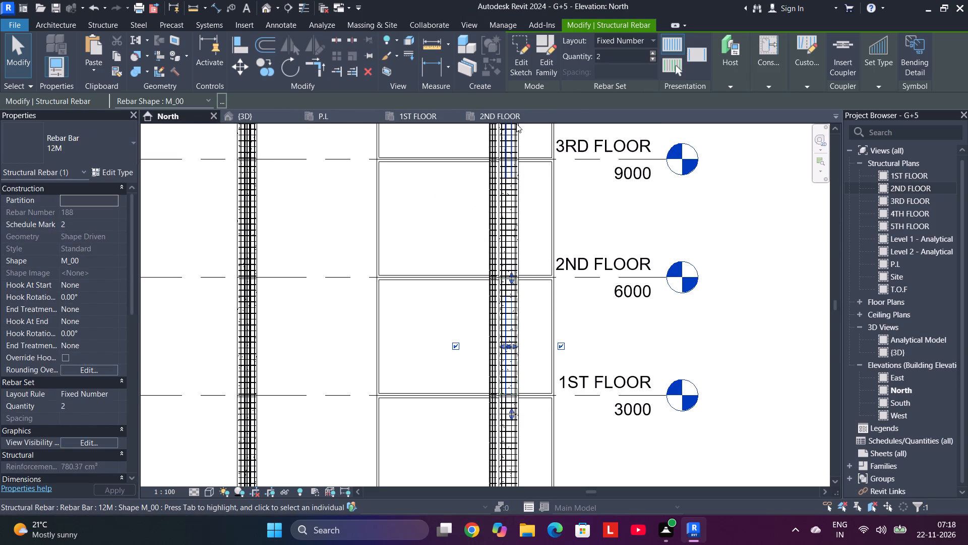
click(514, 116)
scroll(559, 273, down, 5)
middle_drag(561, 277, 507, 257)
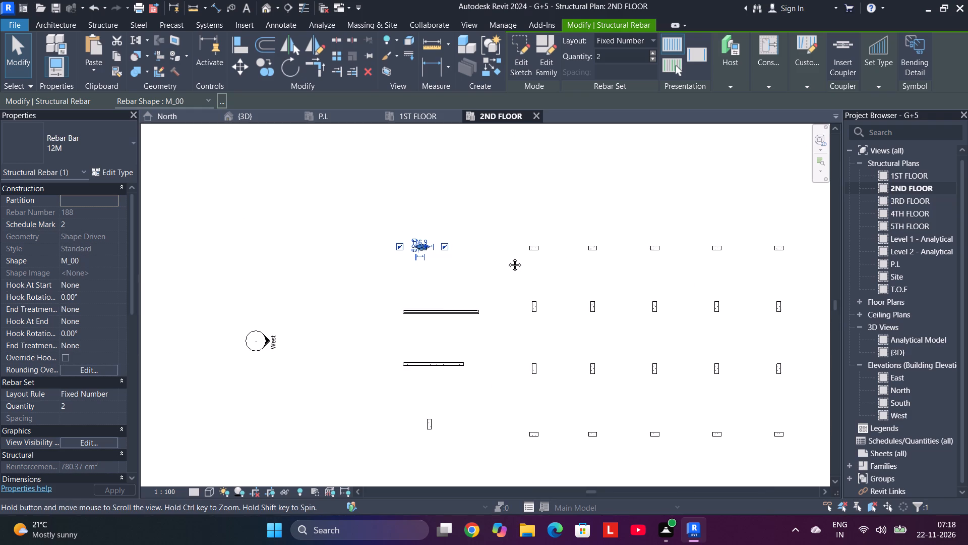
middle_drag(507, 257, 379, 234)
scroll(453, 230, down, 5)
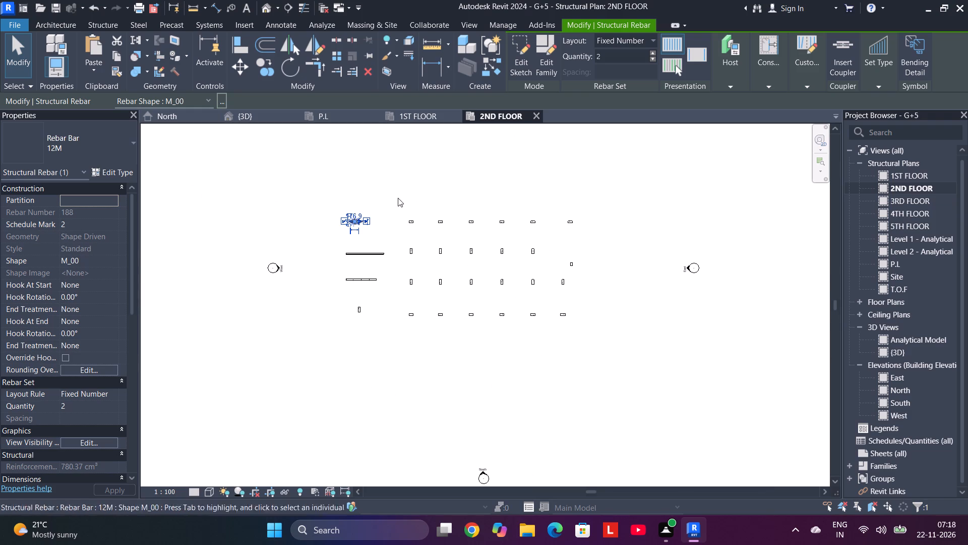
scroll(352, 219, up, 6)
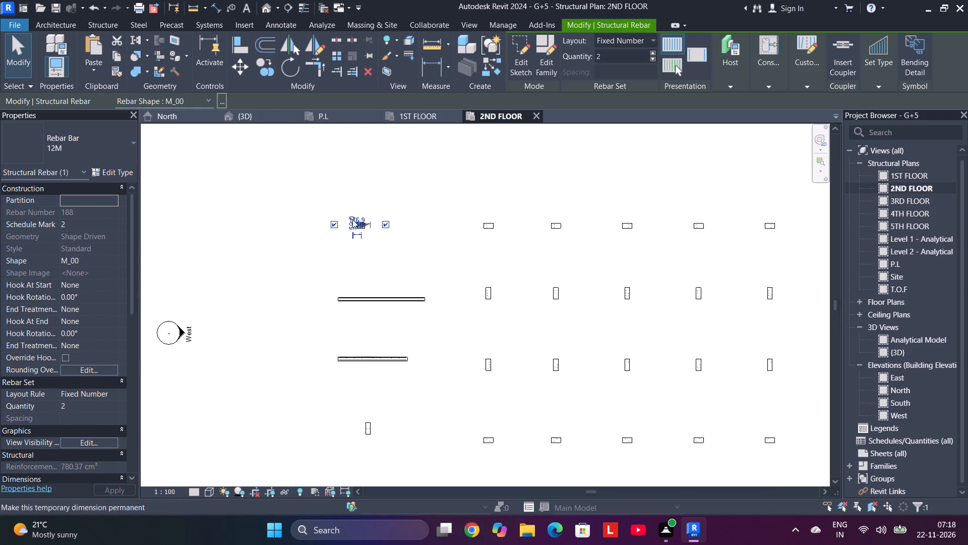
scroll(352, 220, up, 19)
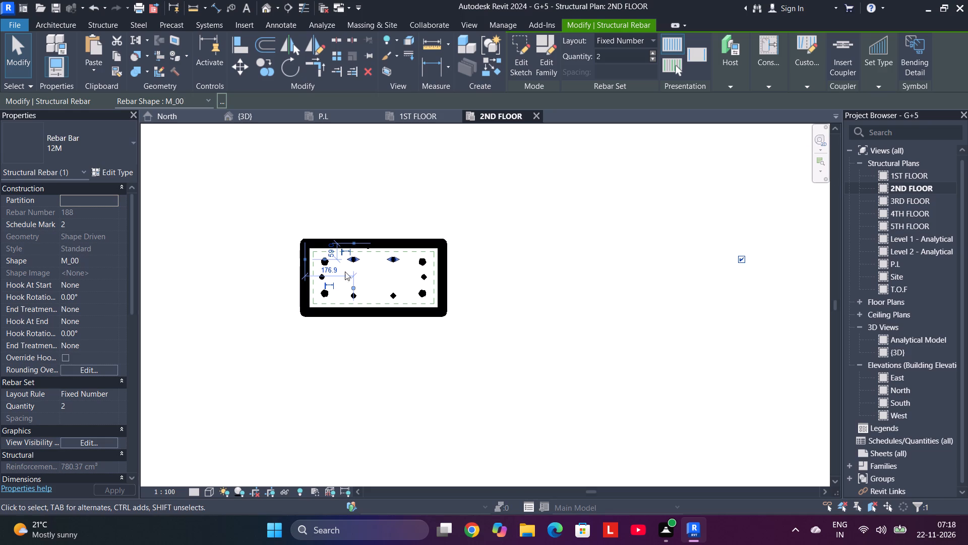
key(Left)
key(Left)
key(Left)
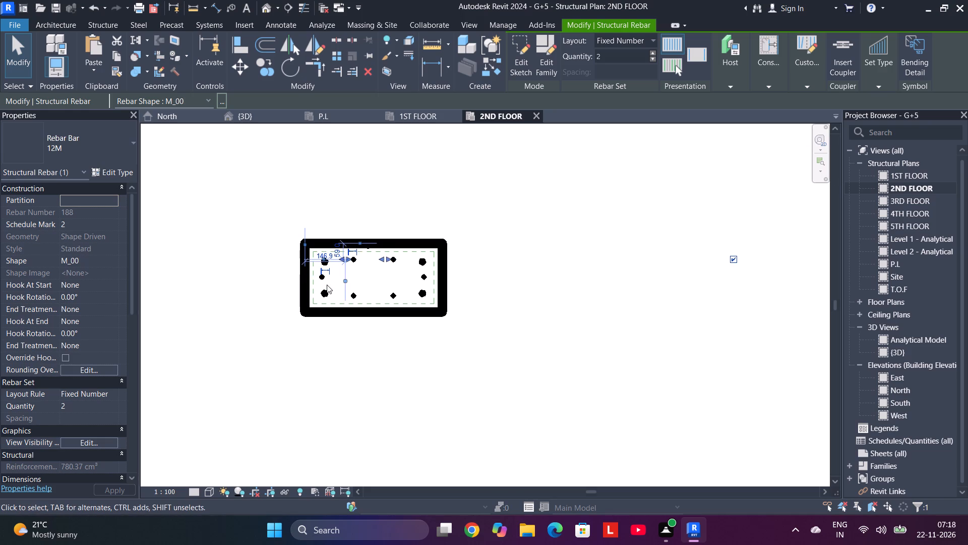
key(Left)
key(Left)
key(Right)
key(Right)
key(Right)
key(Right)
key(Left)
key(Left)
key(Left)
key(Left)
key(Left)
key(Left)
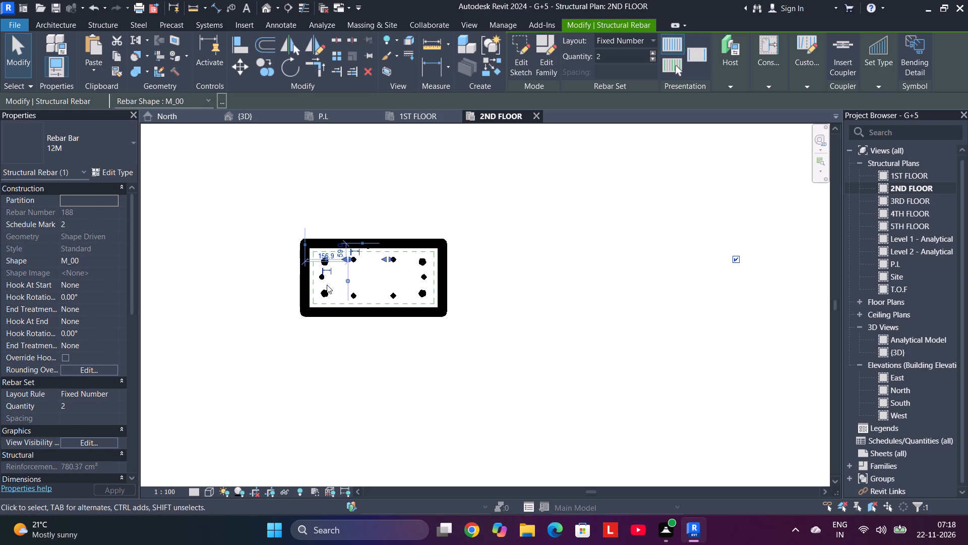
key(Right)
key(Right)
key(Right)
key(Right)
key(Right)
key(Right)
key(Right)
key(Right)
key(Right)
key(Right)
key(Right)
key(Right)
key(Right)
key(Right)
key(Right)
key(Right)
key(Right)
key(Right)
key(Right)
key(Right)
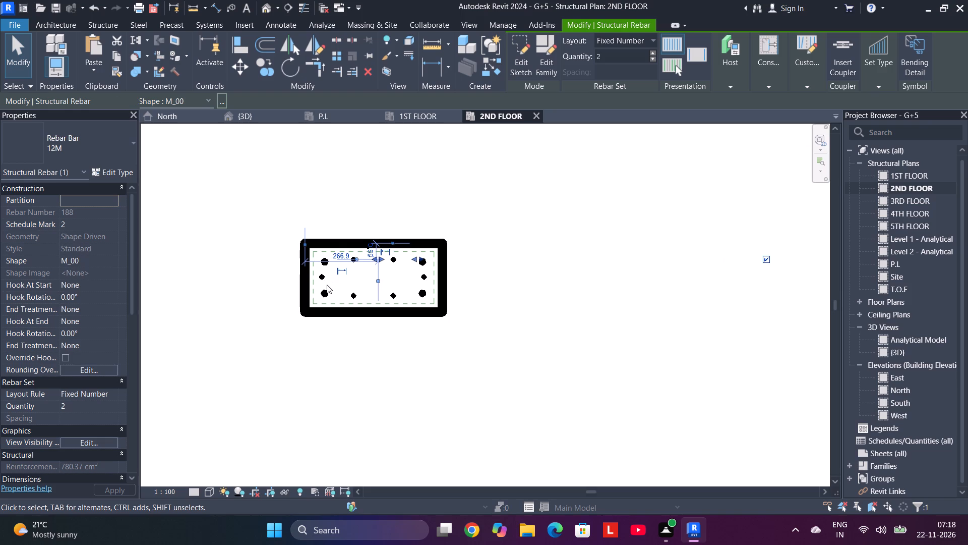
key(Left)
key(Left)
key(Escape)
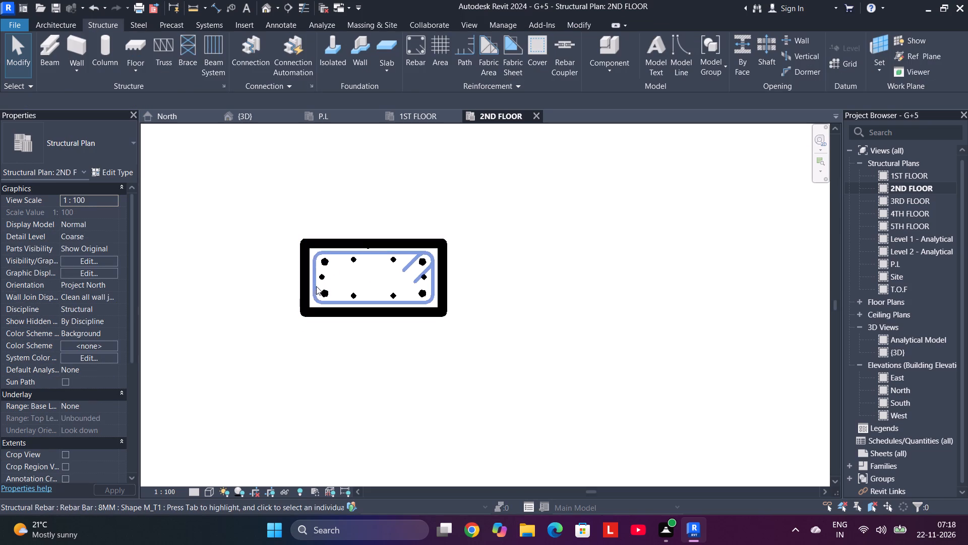
Nudge the single 12M bar midway along the end column's left short face sideways, keeping it near that face inside the stirrup.
click(323, 279)
key(Left)
key(Left)
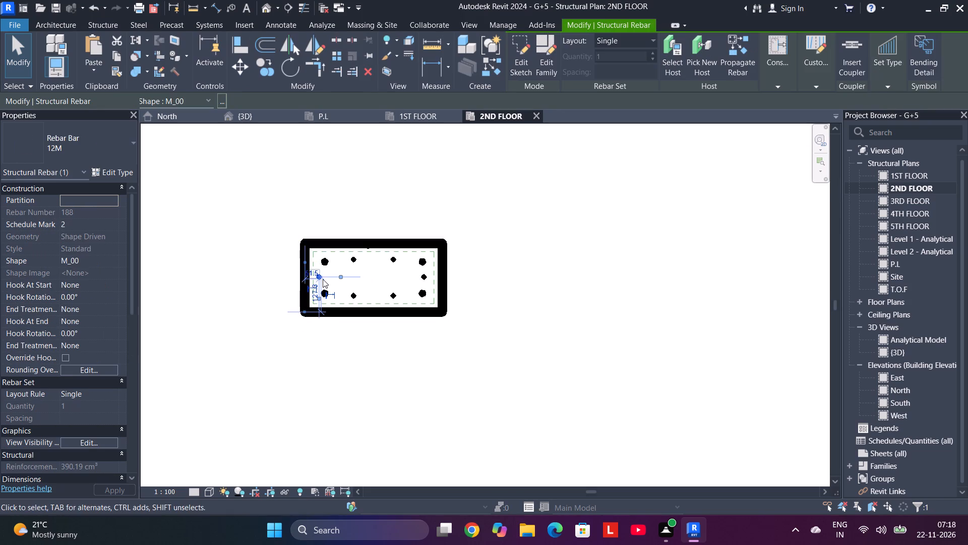
key(Left)
key(Left)
key(Left)
key(Right)
key(Right)
key(Right)
key(Right)
key(Right)
key(Right)
key(Right)
key(Right)
key(Right)
key(Right)
key(Right)
key(Right)
key(Right)
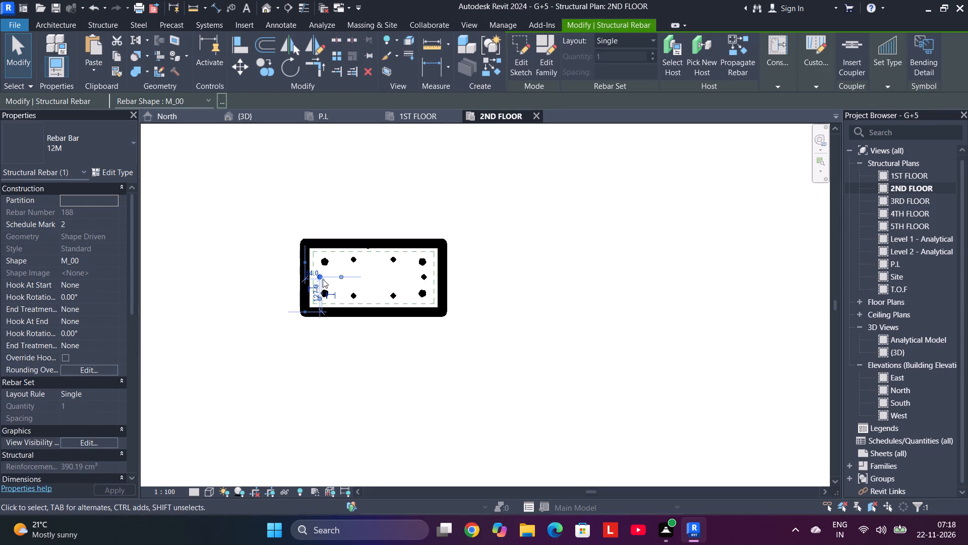
key(Right)
key(Left)
key(Left)
key(Left)
key(Left)
key(Left)
key(Left)
key(Left)
key(Left)
key(Left)
key(Left)
key(Left)
key(Left)
key(Left)
key(Left)
key(Left)
key(Left)
key(Left)
key(Left)
key(Left)
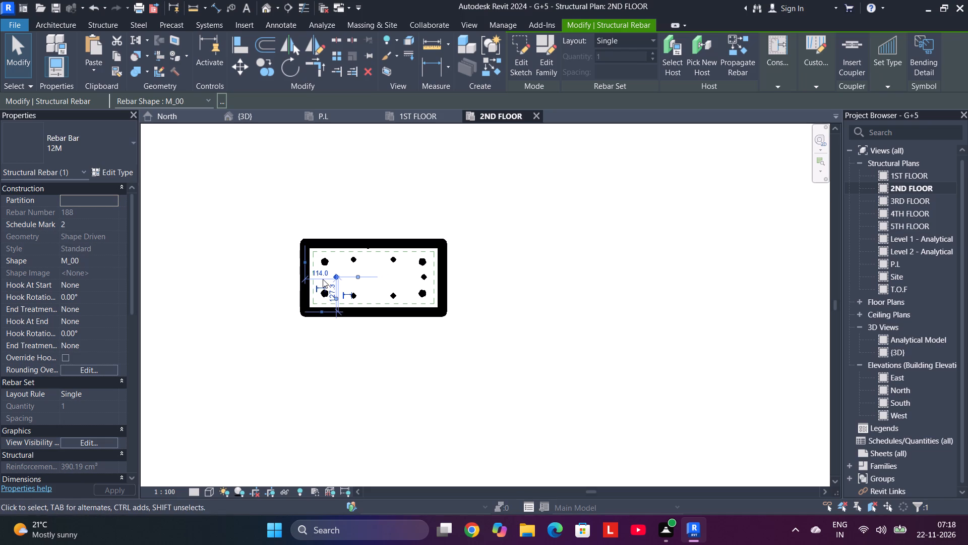
key(Right)
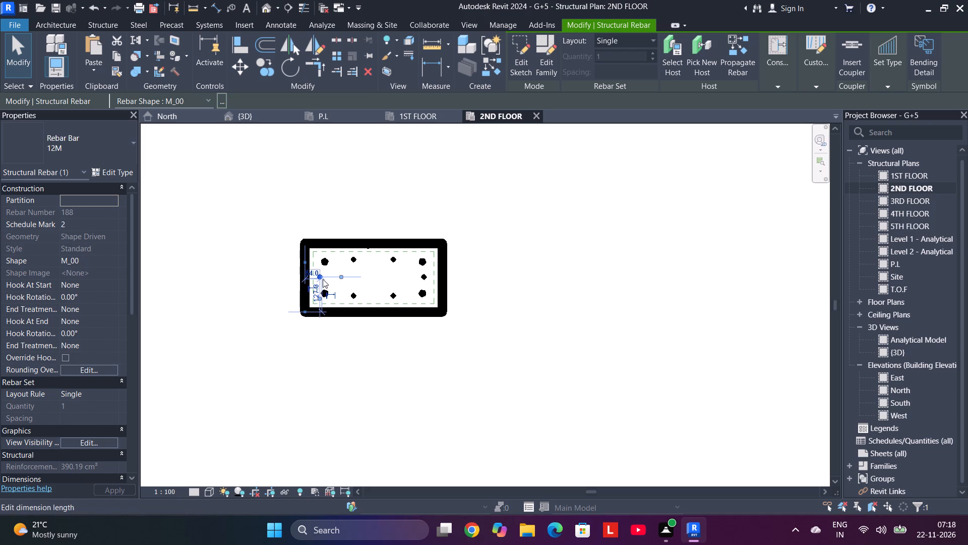
key(Escape)
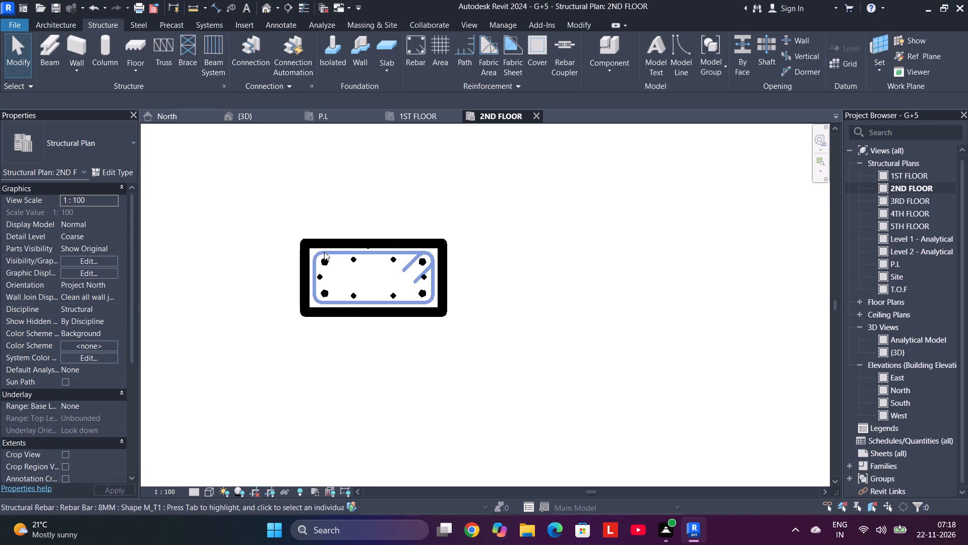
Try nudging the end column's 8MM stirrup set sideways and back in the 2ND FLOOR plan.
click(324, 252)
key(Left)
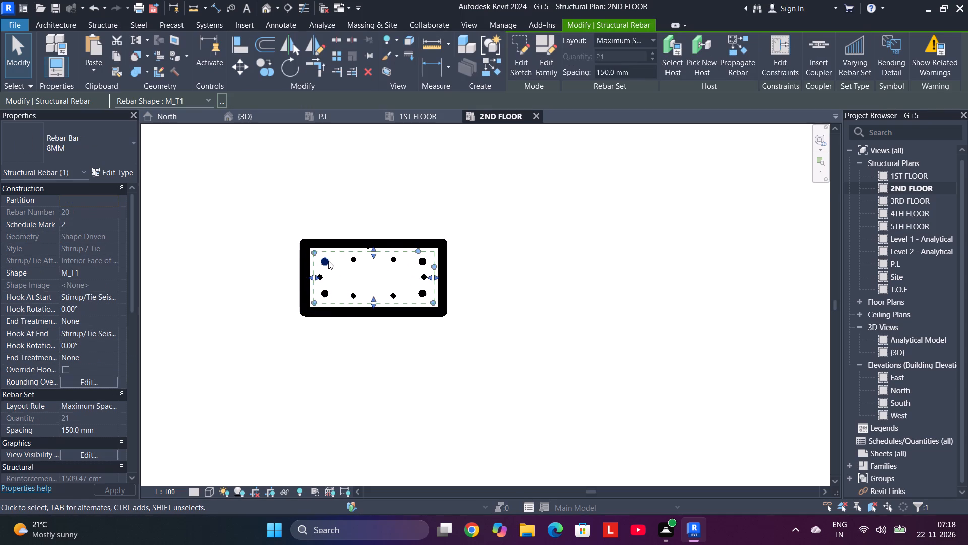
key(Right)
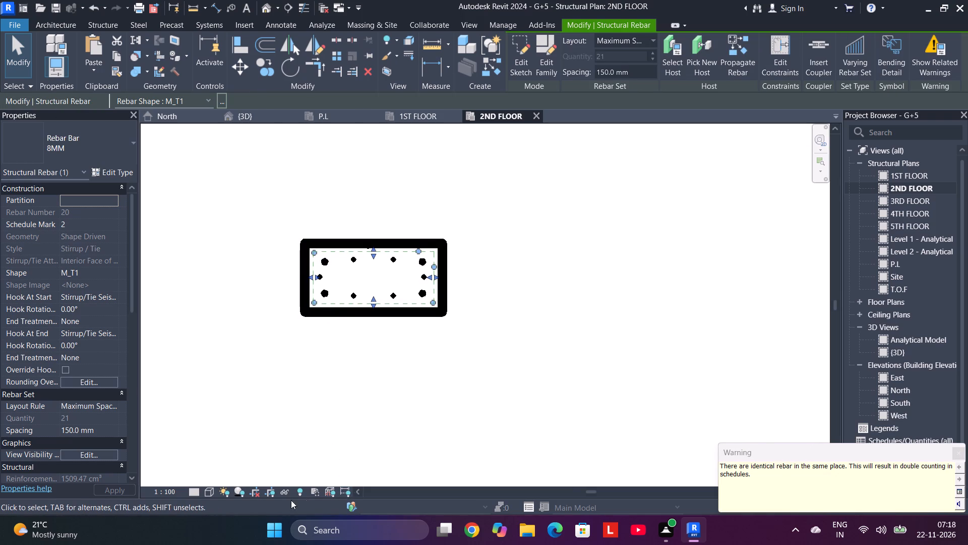
Set the 2ND FLOOR plan to Wireframe, then shift the end column's duplicate 8MM stirrup set sideways and delete it.
click(206, 495)
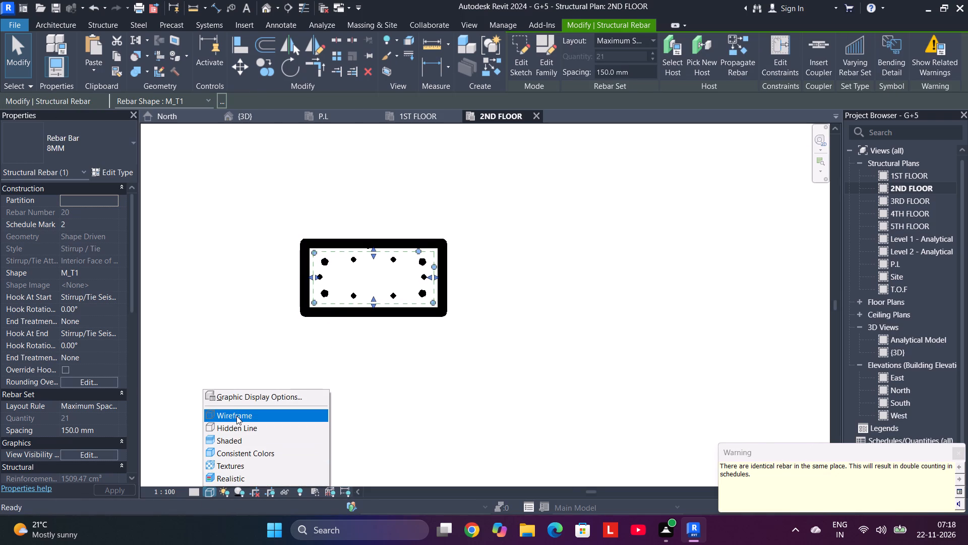
click(236, 416)
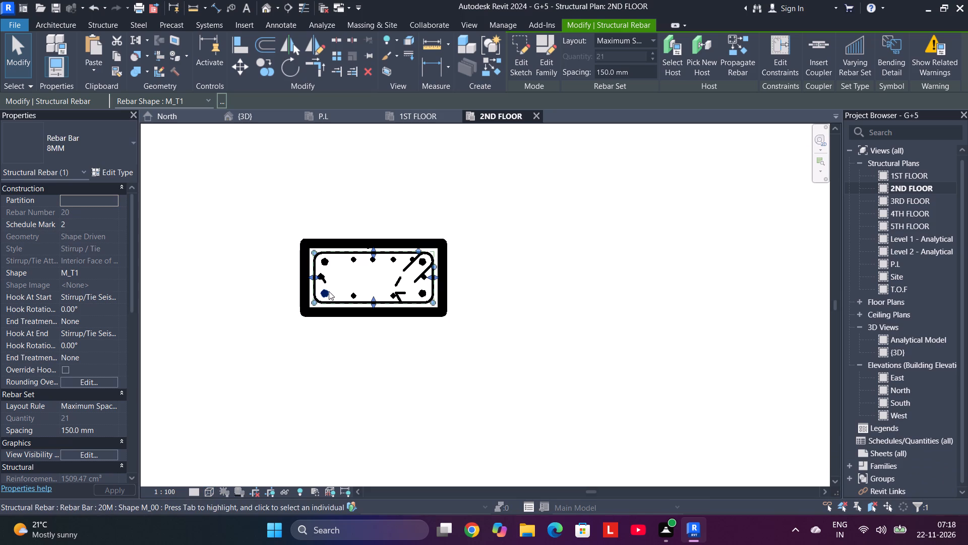
key(Right)
key(Right)
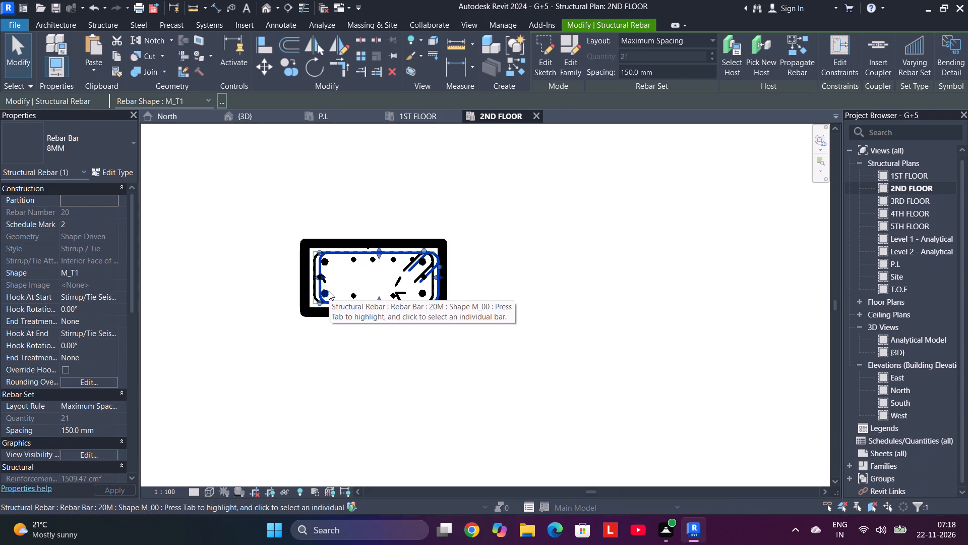
key(Delete)
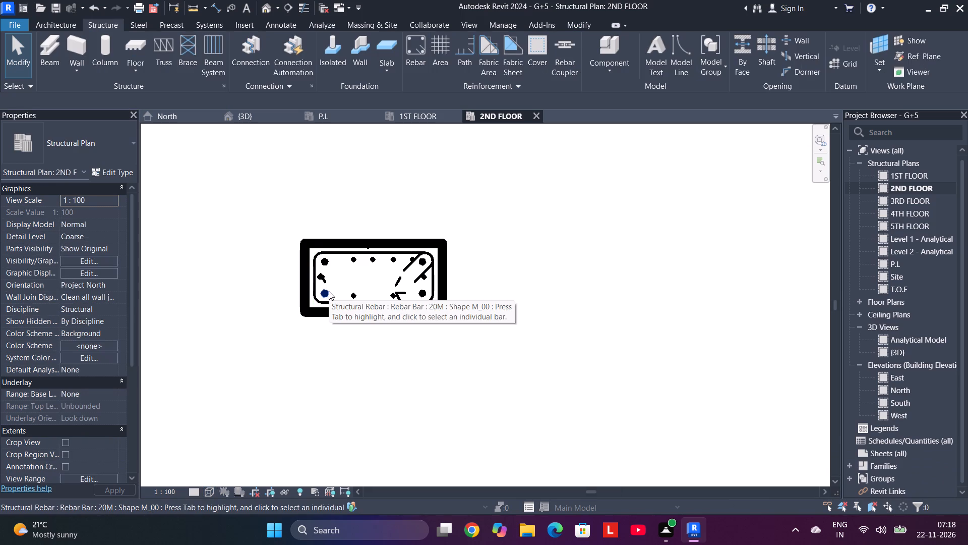
Nudge the 12M bar on the end column's short face opposite the stirrup hooks inward and delete the adjacent corner's duplicate 20M bar.
click(320, 278)
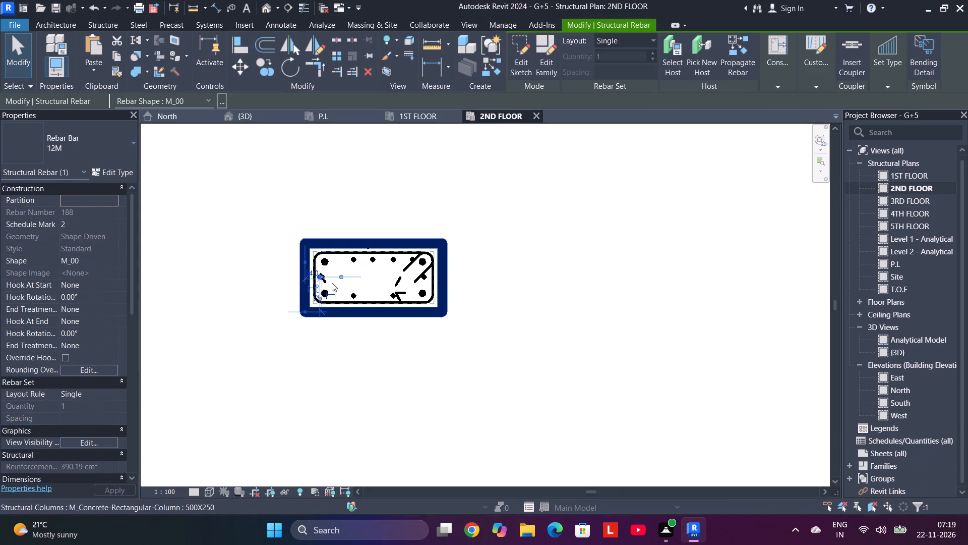
key(Right)
click(325, 260)
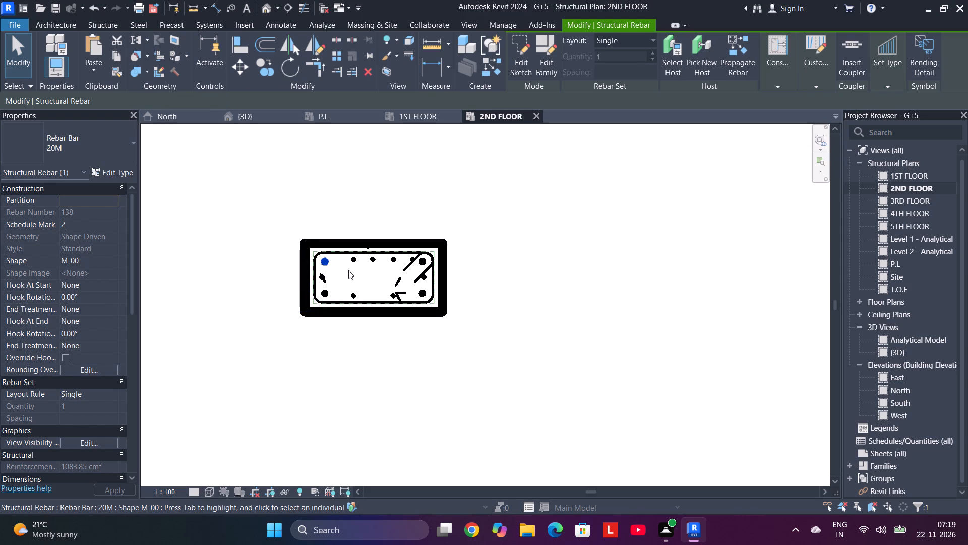
key(Right)
key(Right)
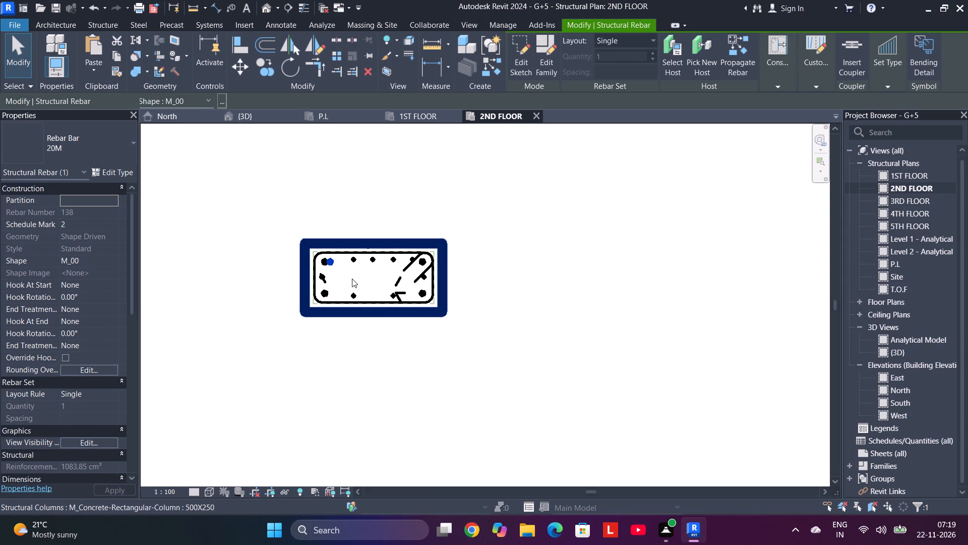
key(Delete)
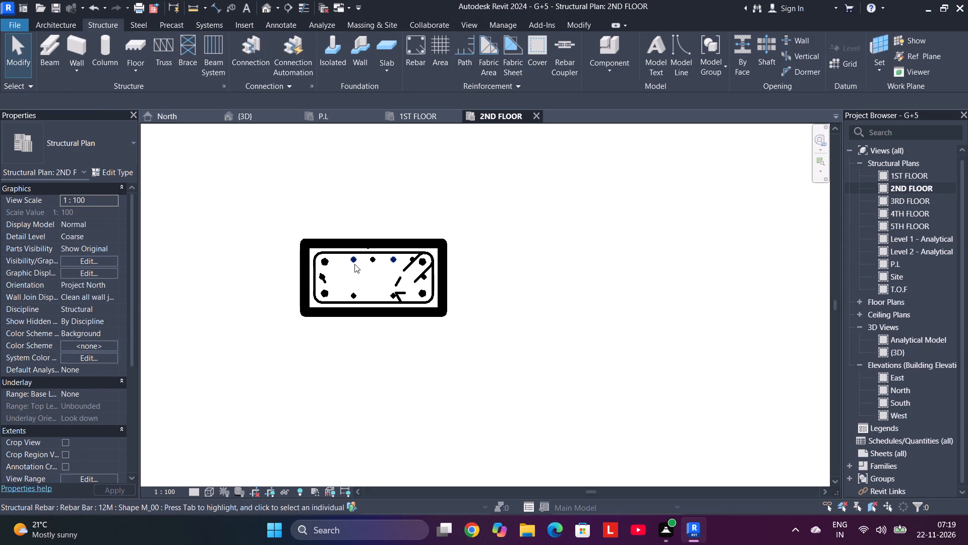
Check the 12M bar pairs along both long faces of the end column by nudging them, and delete the duplicate pairs.
click(354, 264)
key(Right)
key(Right)
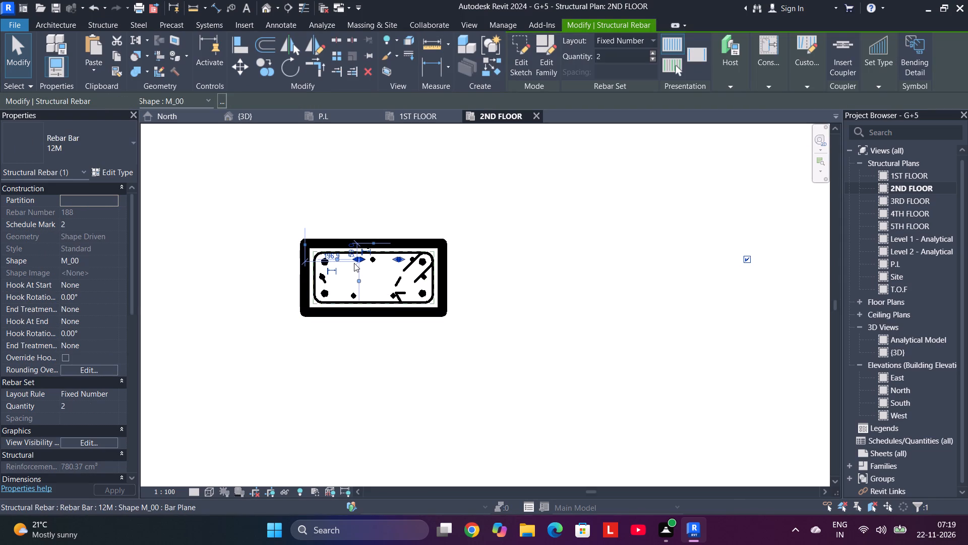
key(Left)
key(Left)
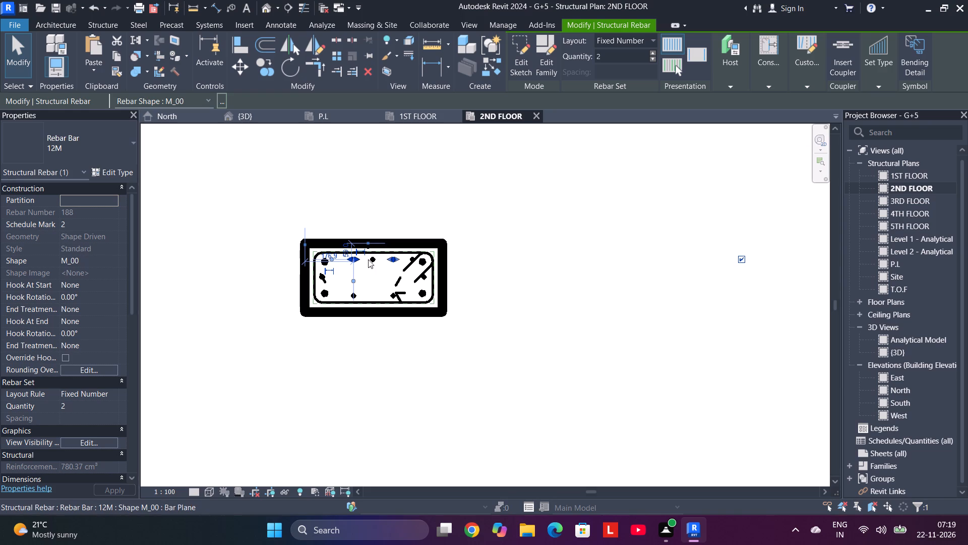
click(373, 258)
key(Delete)
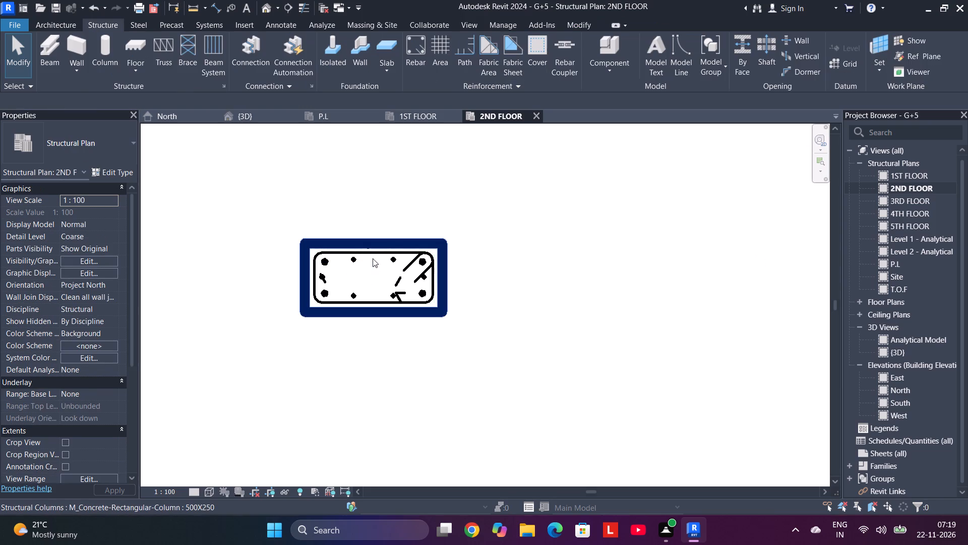
click(394, 299)
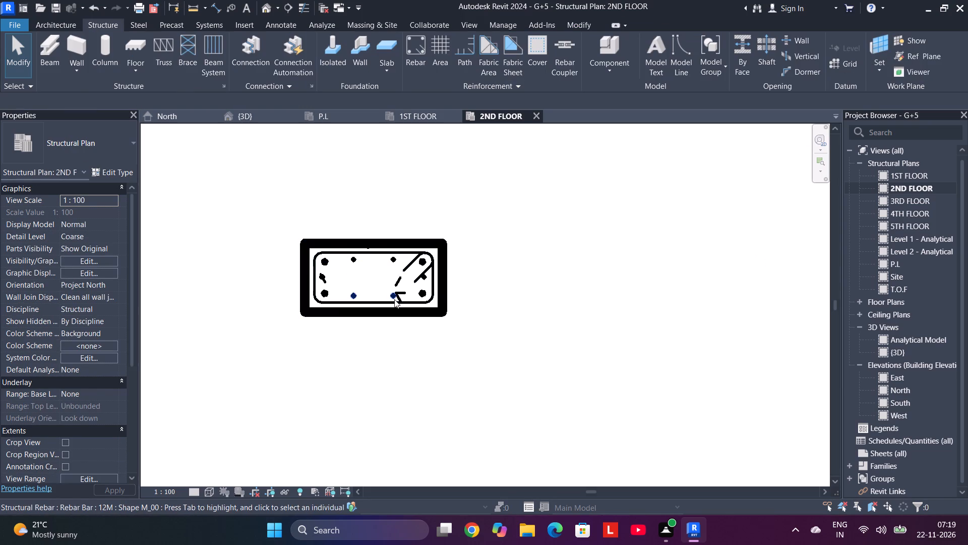
key(Right)
key(Right)
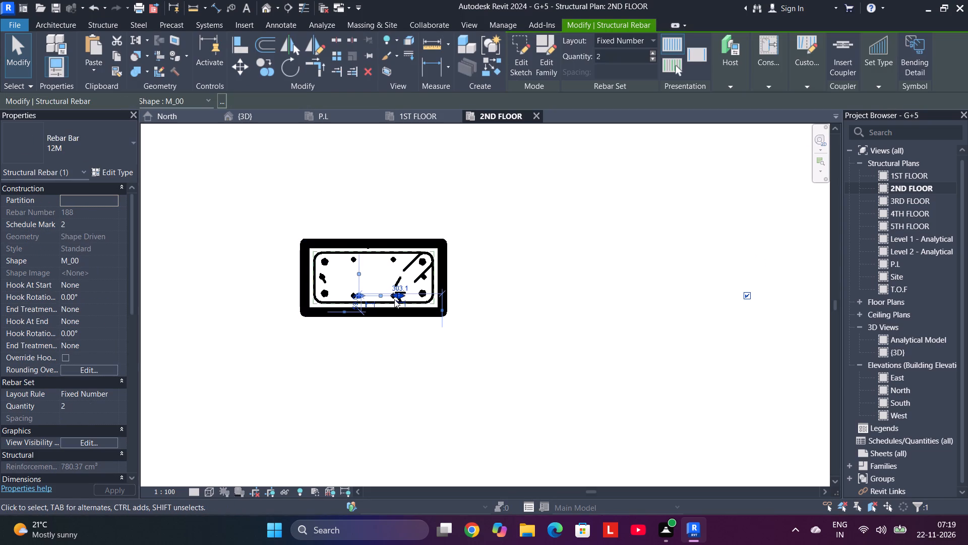
key(Right)
key(Delete)
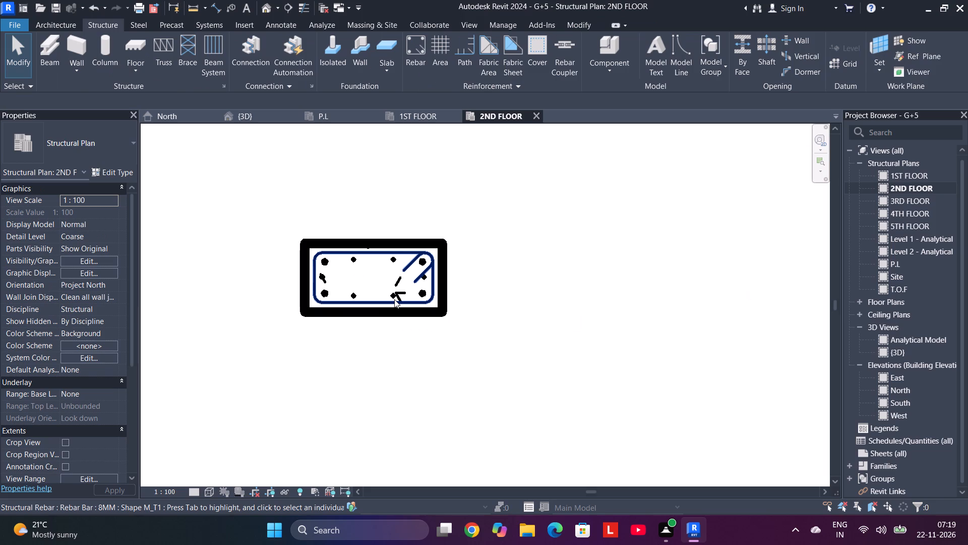
Shift and delete the duplicate 12M mid-face bar and both duplicate 20M corner bars along the end column's short face beside the stirrup hooks.
click(425, 295)
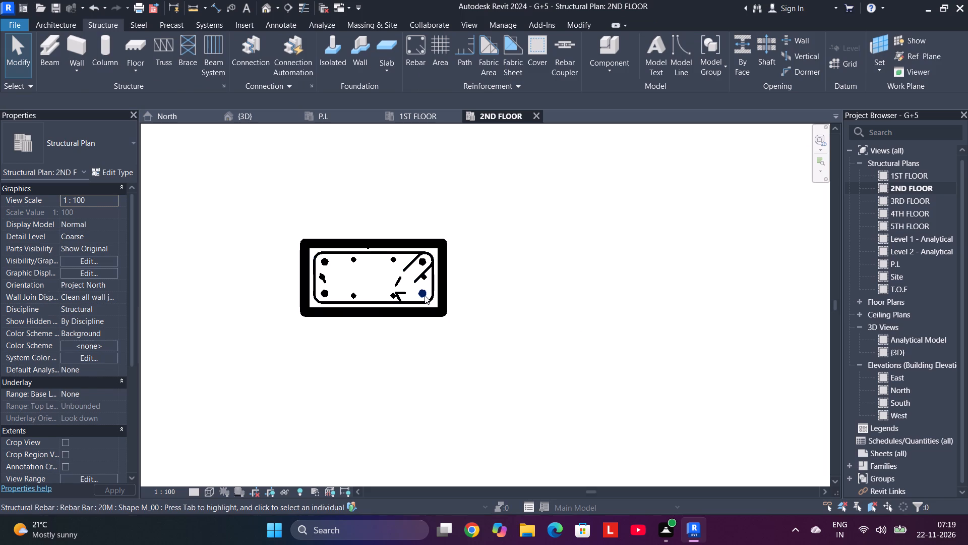
key(Left)
key(Left)
key(Left)
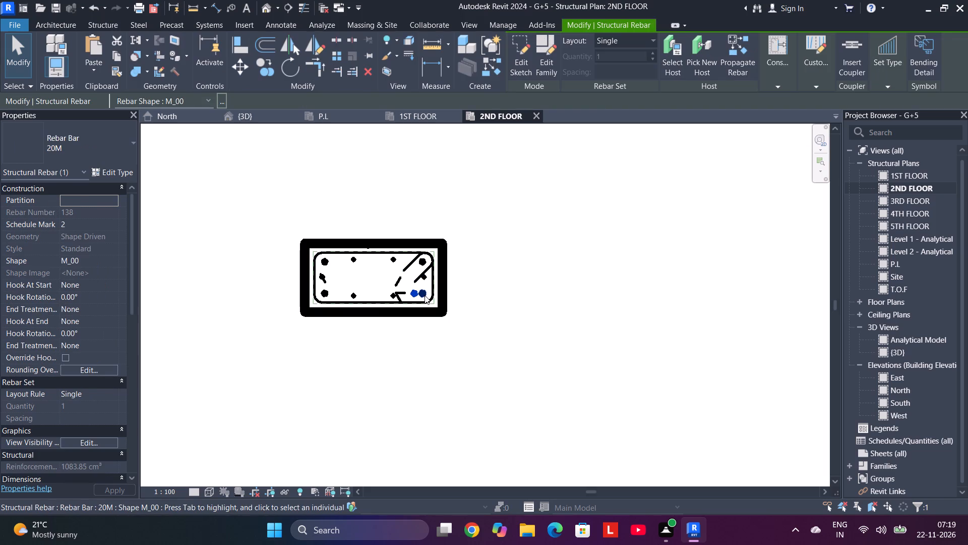
key(Delete)
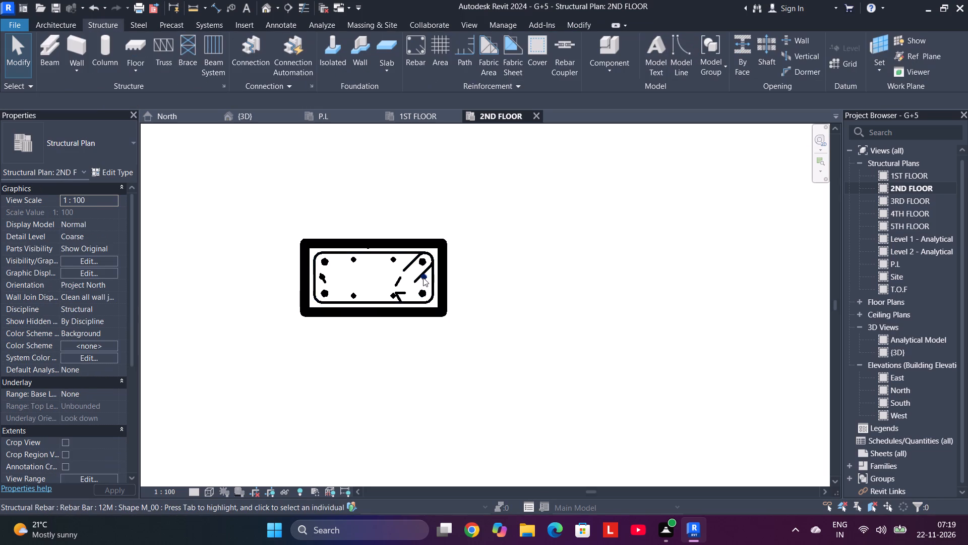
click(423, 278)
key(Down)
key(Down)
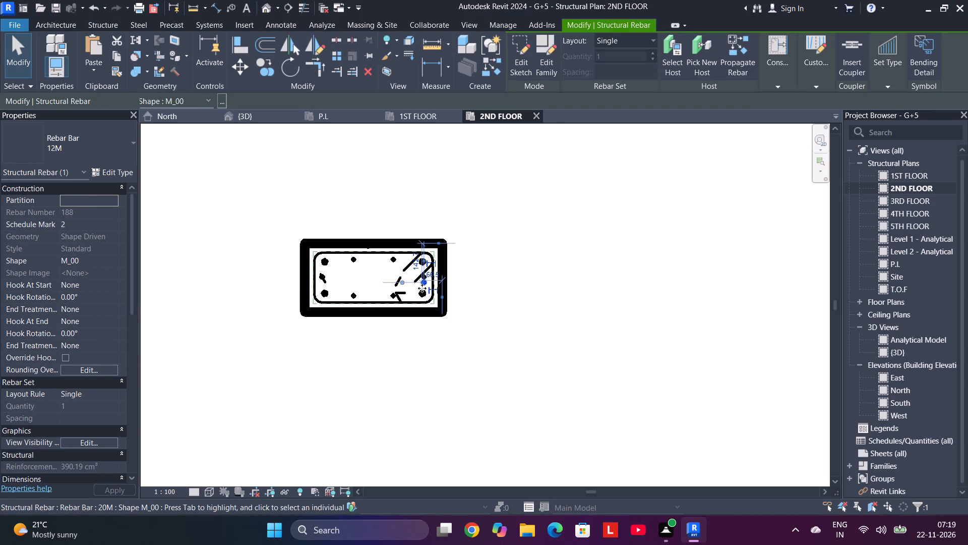
key(Delete)
click(420, 259)
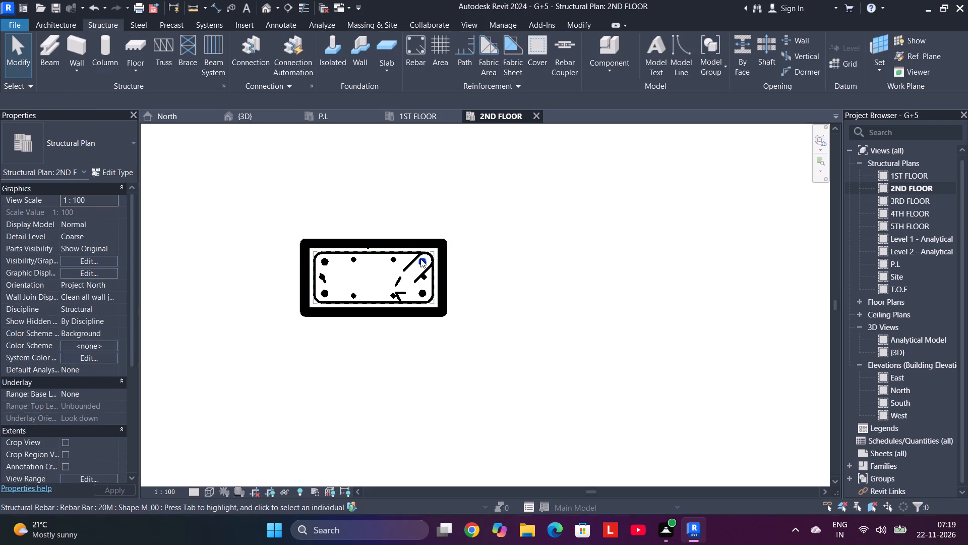
key(Left)
key(Left)
key(Left)
key(Delete)
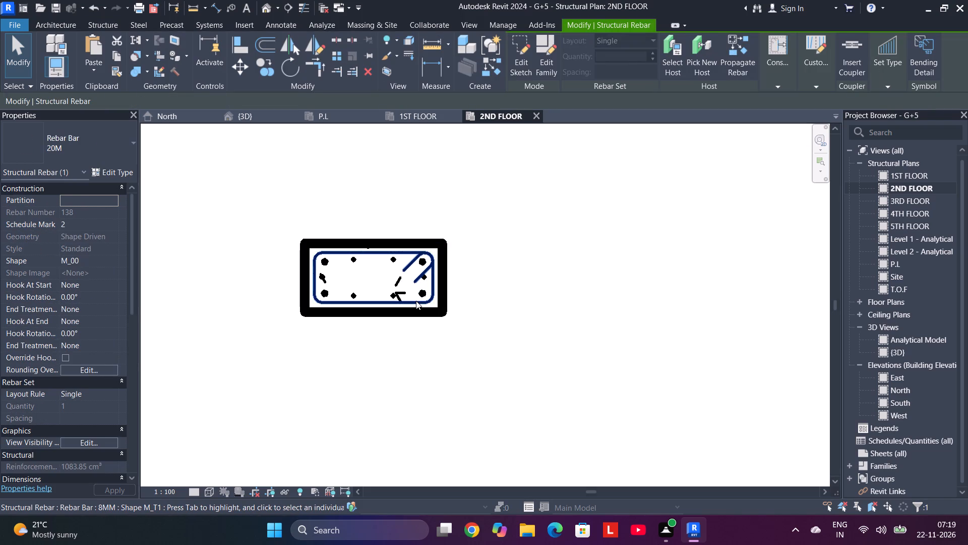
Examine the overall column and wall layout in the 2ND FLOOR plan, looking briefly at the P.L plan.
scroll(466, 355, down, 4)
scroll(463, 285, down, 3)
middle_drag(465, 285, 426, 207)
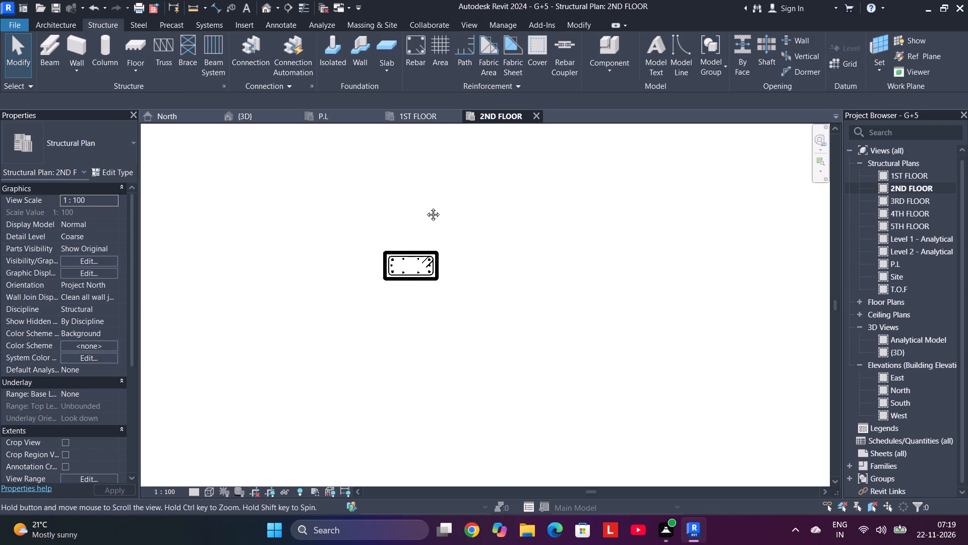
middle_drag(426, 207, 415, 170)
scroll(425, 204, down, 2)
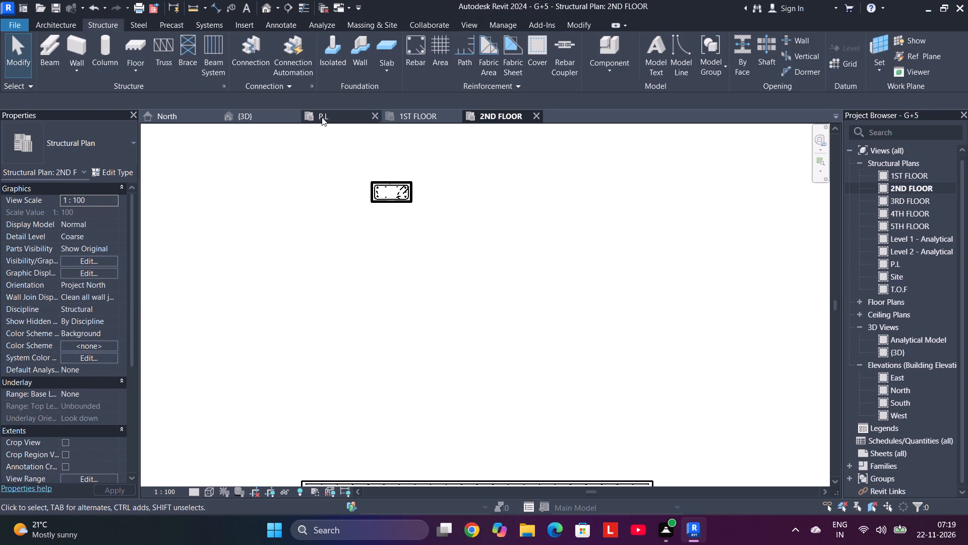
click(326, 117)
scroll(449, 220, down, 4)
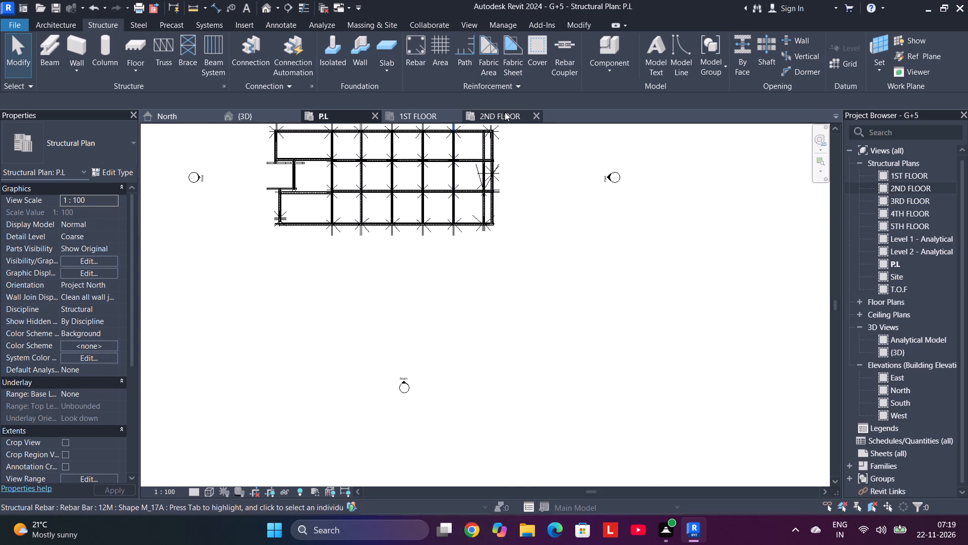
click(503, 112)
scroll(464, 240, down, 9)
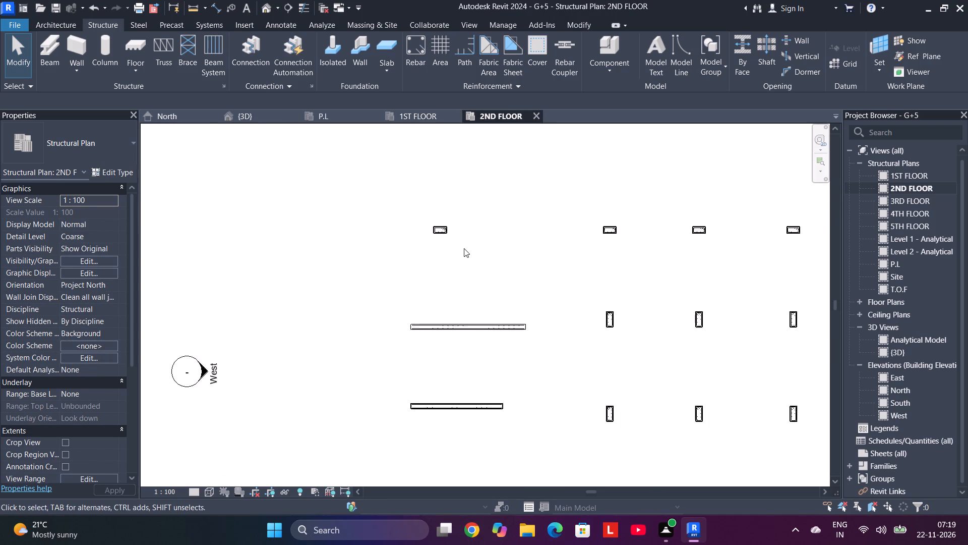
scroll(464, 248, down, 1)
middle_drag(517, 251, 323, 192)
scroll(361, 214, down, 3)
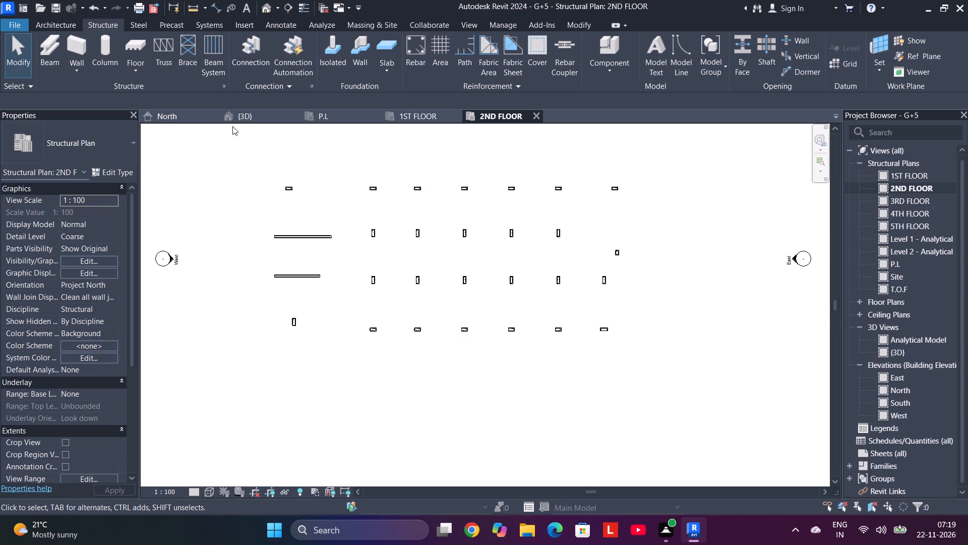
Examine the stacked columns and the end wall's area reinforcement from P.L to above 5TH FLOOR in the North elevation.
click(175, 108)
click(175, 115)
scroll(528, 345, down, 5)
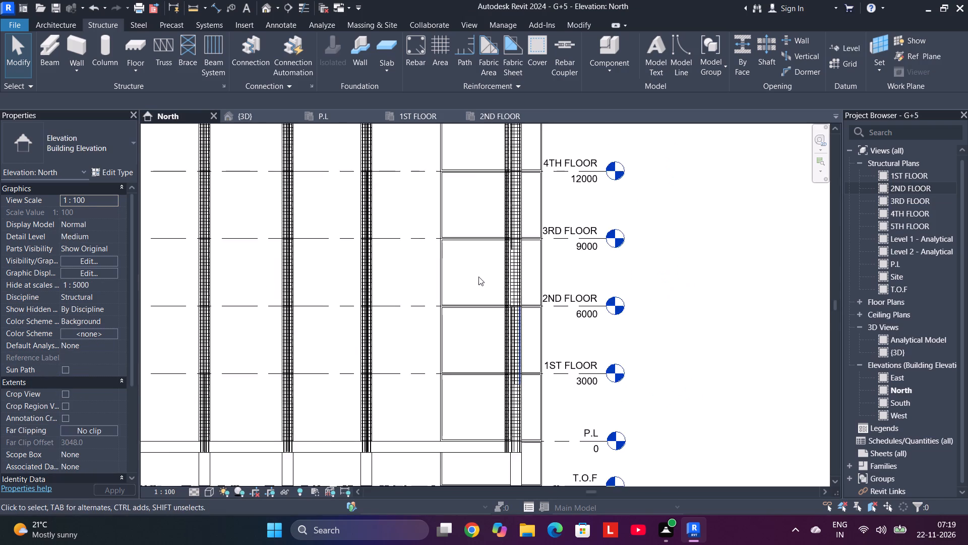
scroll(477, 274, down, 3)
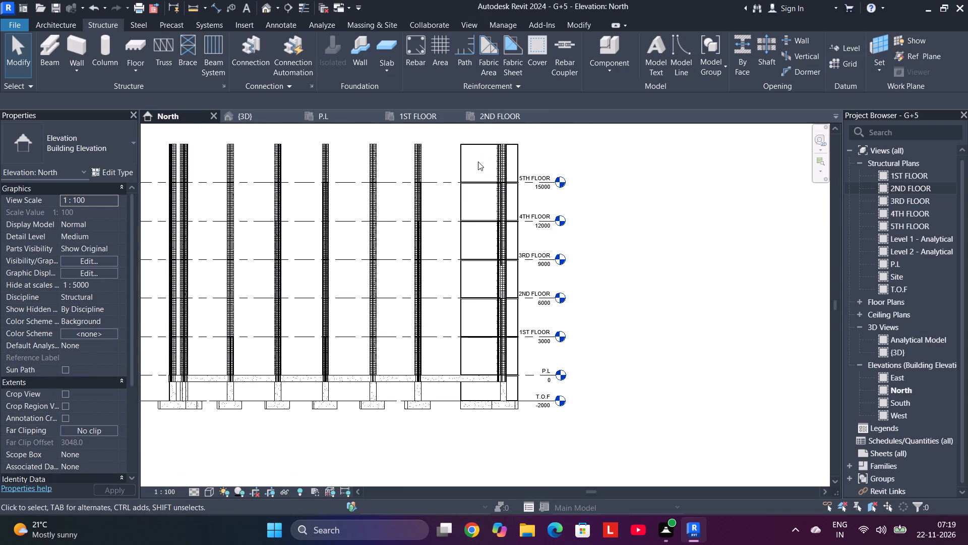
click(486, 162)
scroll(486, 162, up, 5)
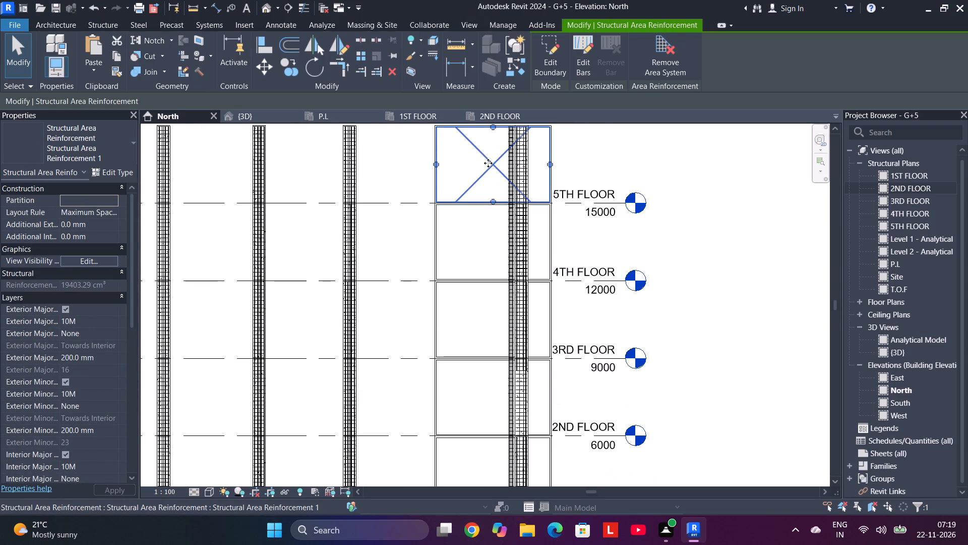
middle_drag(488, 163, 480, 247)
click(390, 178)
scroll(395, 190, down, 4)
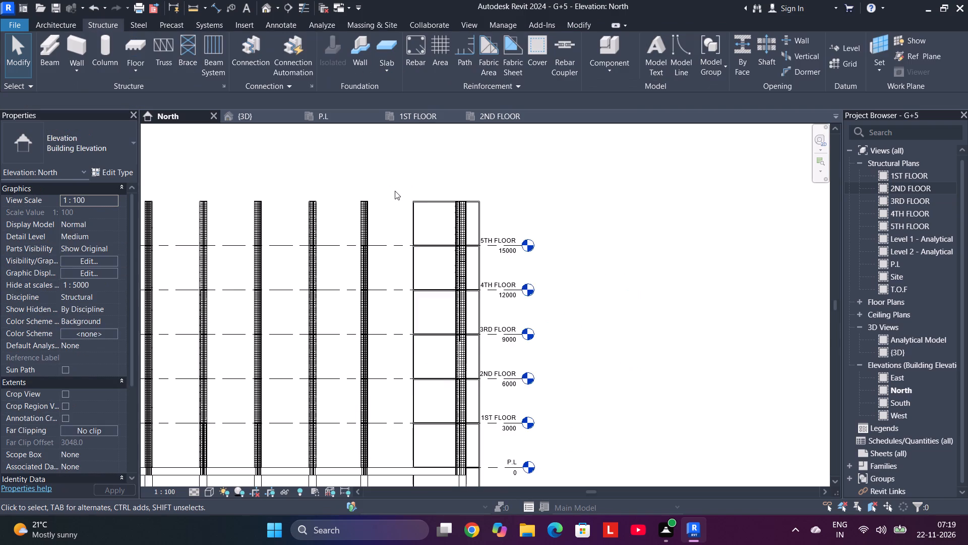
scroll(395, 191, down, 2)
middle_drag(394, 368, 485, 251)
middle_drag(488, 252, 484, 362)
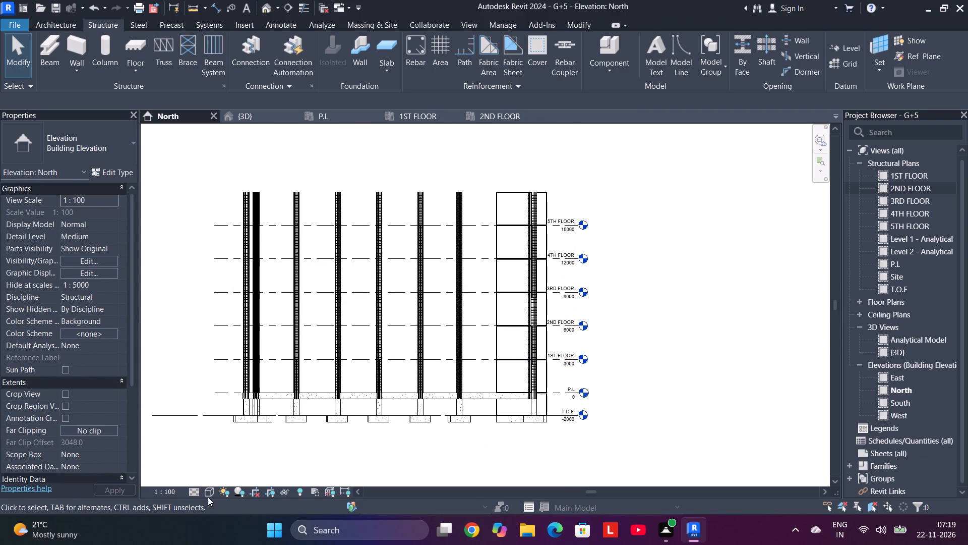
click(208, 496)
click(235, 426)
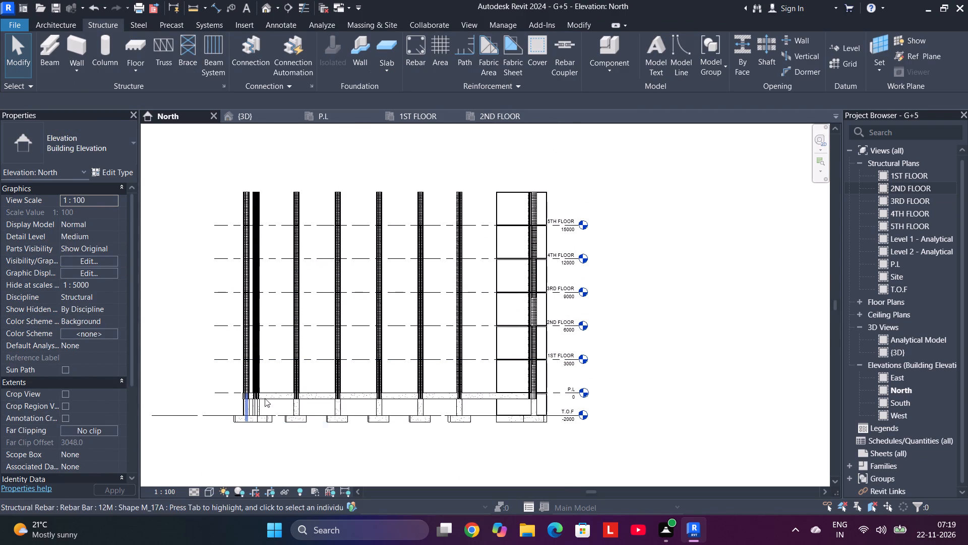
Isolate the Structural Rebar category from everything above the footings with Filter and review which views show it unobscured.
click(204, 242)
drag(225, 177, 581, 398)
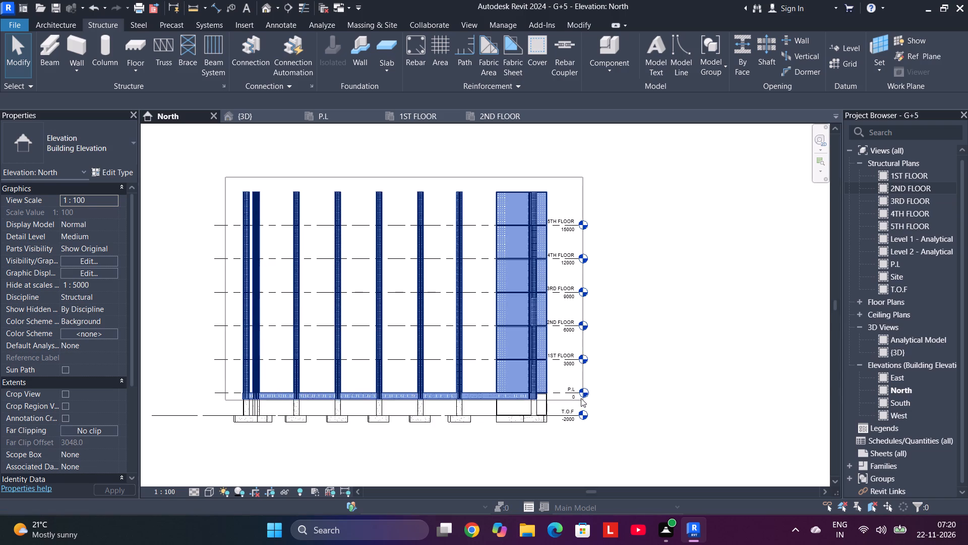
drag(581, 398, 572, 401)
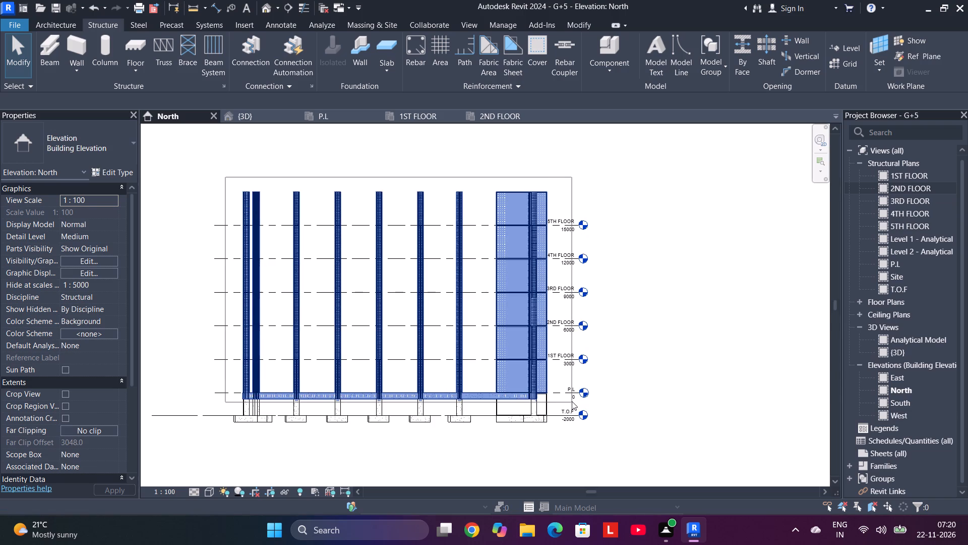
drag(572, 401, 571, 397)
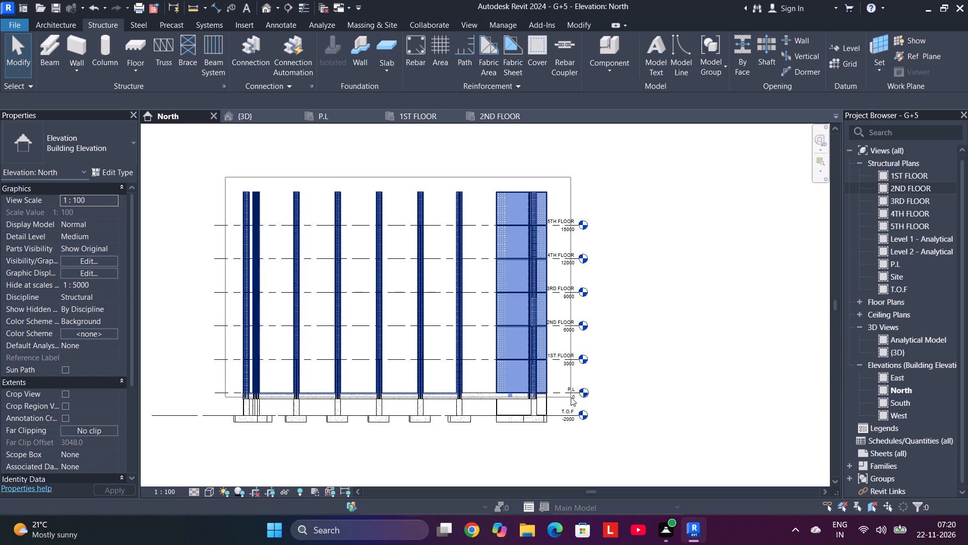
drag(571, 397, 557, 400)
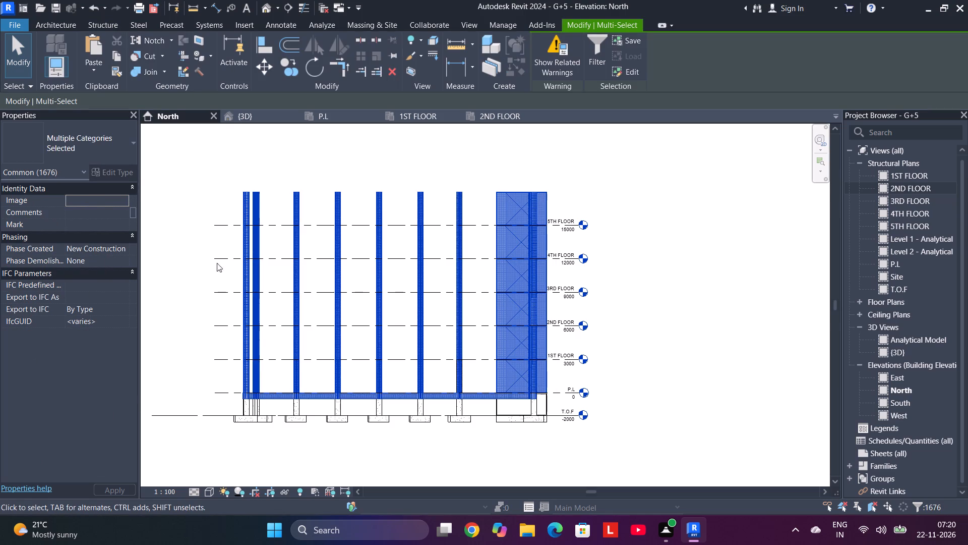
click(599, 42)
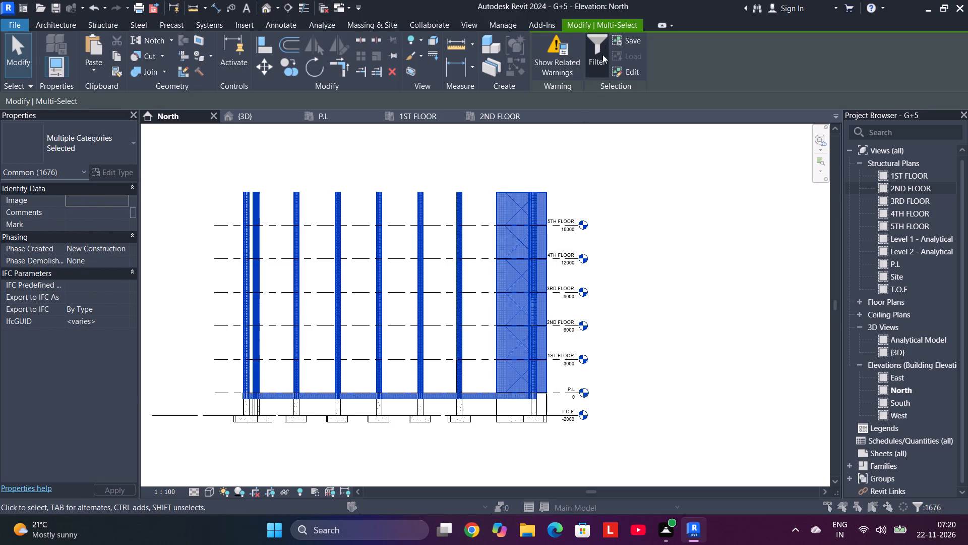
click(549, 200)
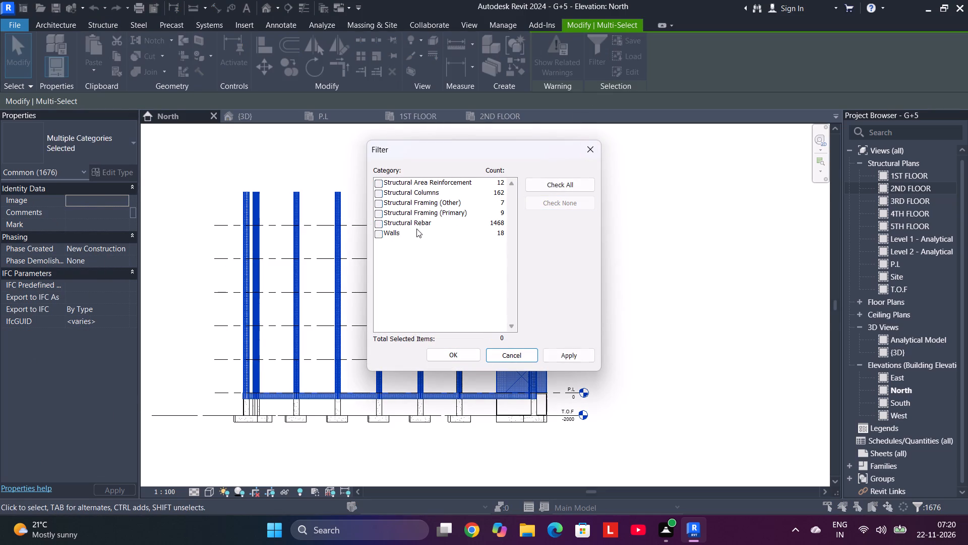
click(380, 224)
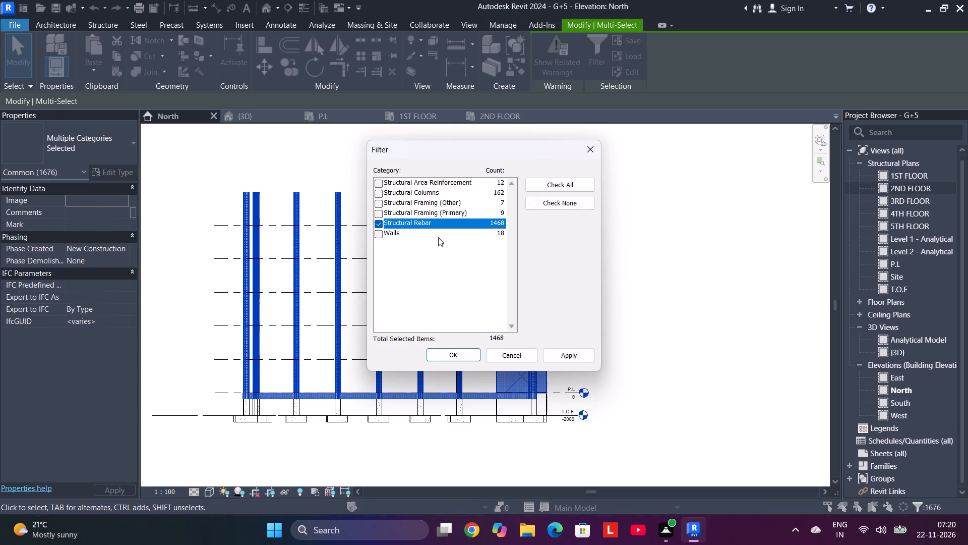
click(465, 351)
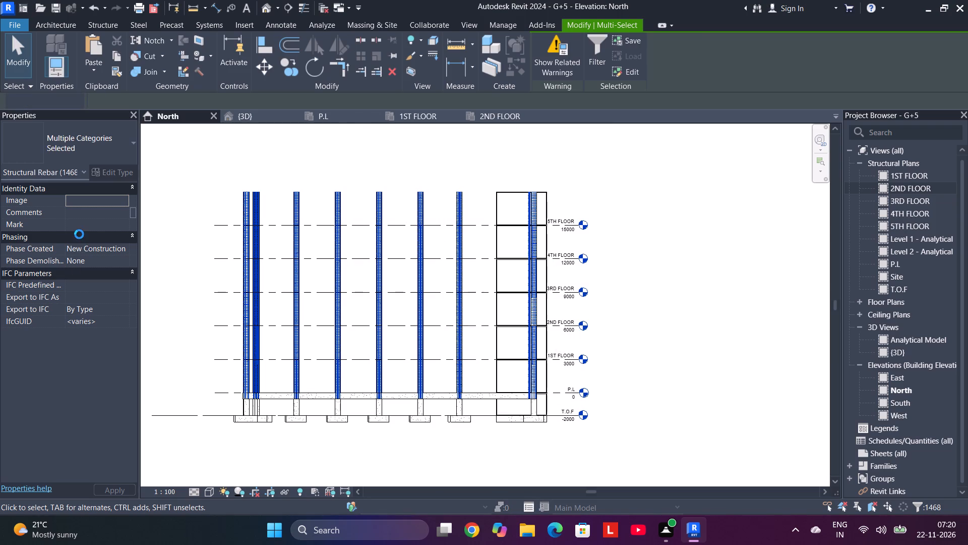
click(93, 390)
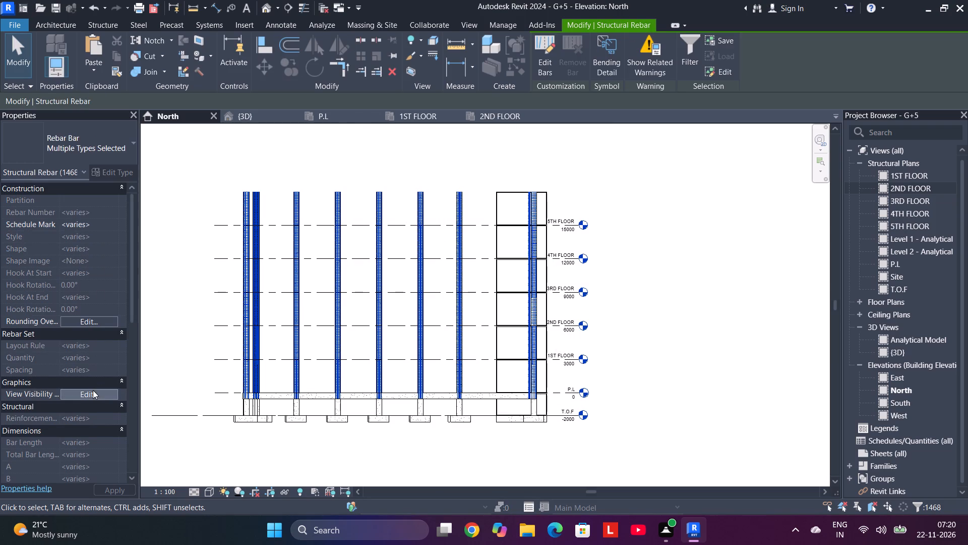
scroll(562, 336, down, 10)
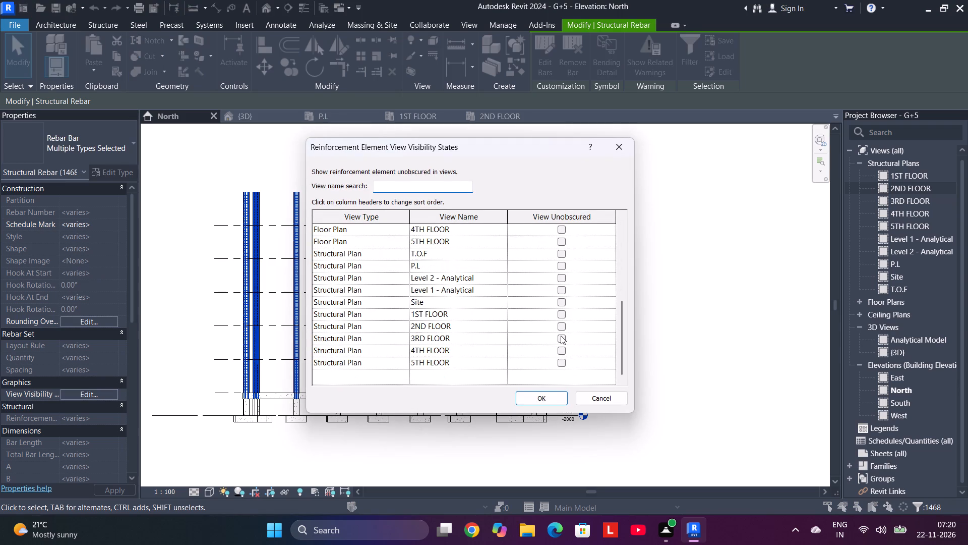
scroll(561, 336, up, 11)
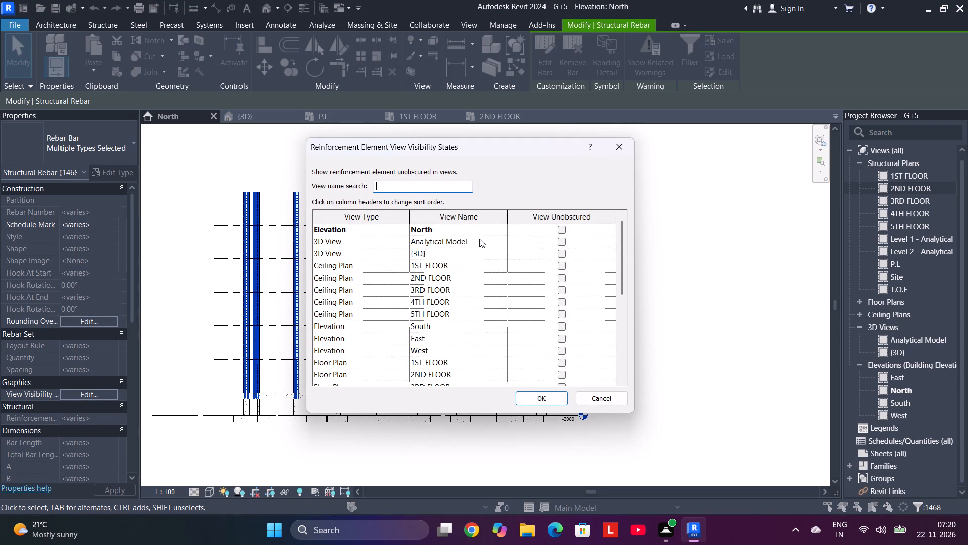
scroll(477, 316, down, 5)
scroll(482, 326, up, 5)
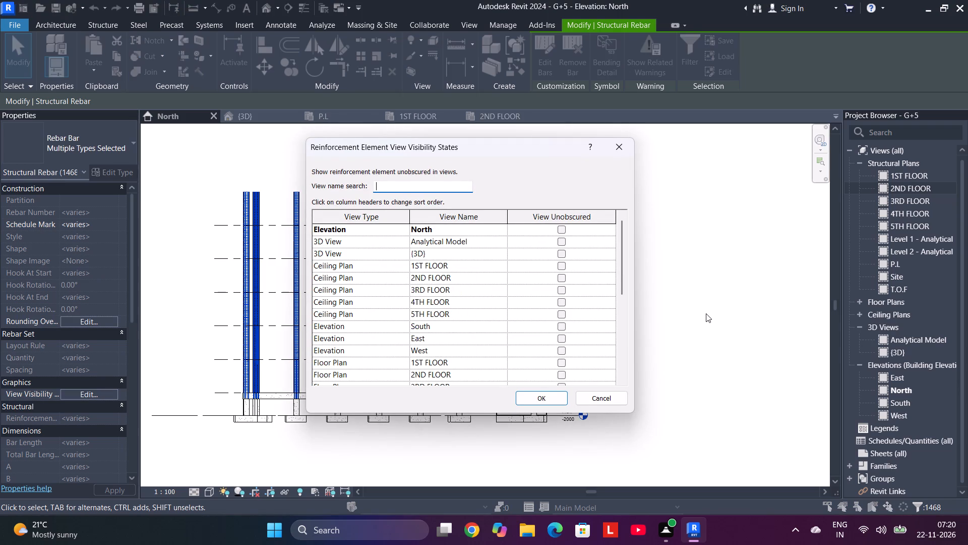
click(706, 313)
click(630, 147)
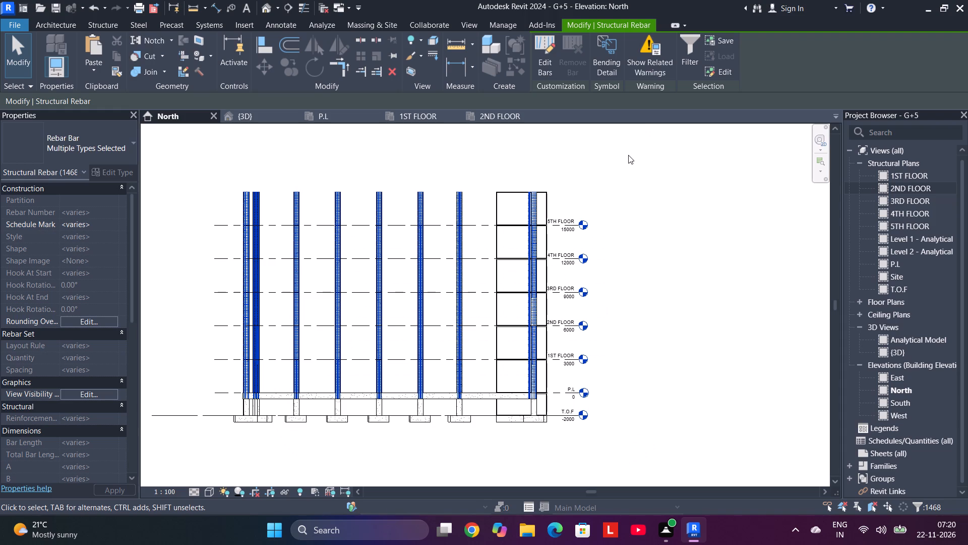
click(649, 214)
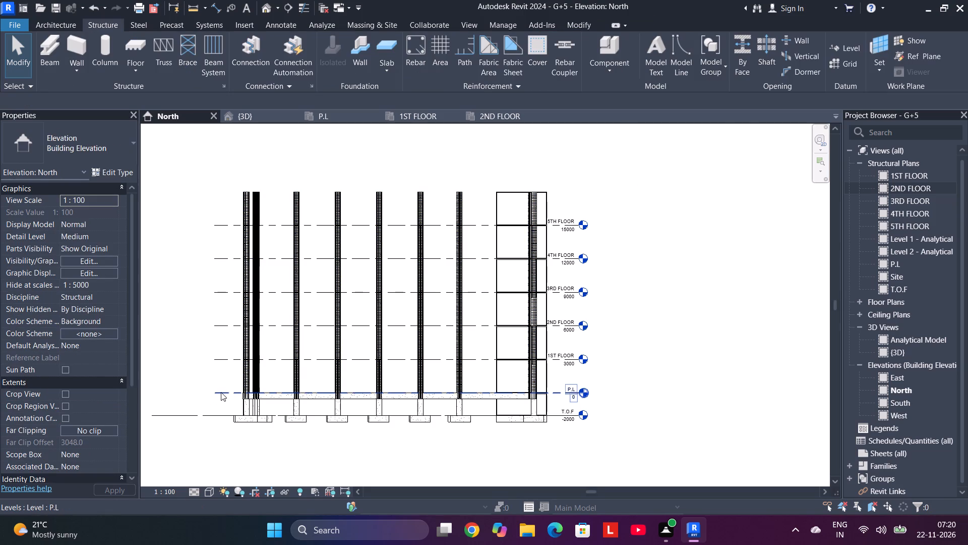
Copy the reinforced P.L beams from the North elevation and paste them aligned to levels 1ST FLOOR through 5TH FLOOR.
scroll(227, 391, up, 5)
drag(236, 383, 254, 398)
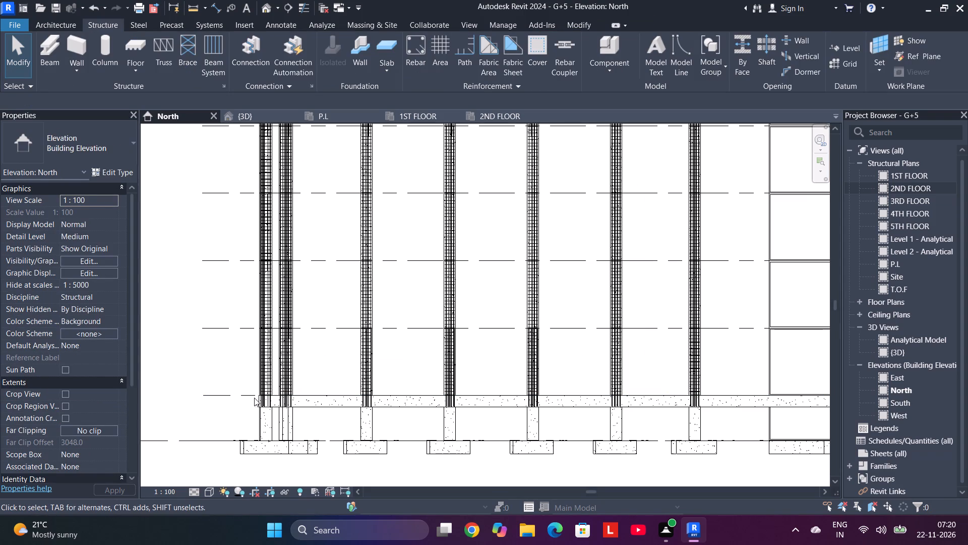
drag(254, 398, 497, 445)
middle_drag(745, 414, 497, 445)
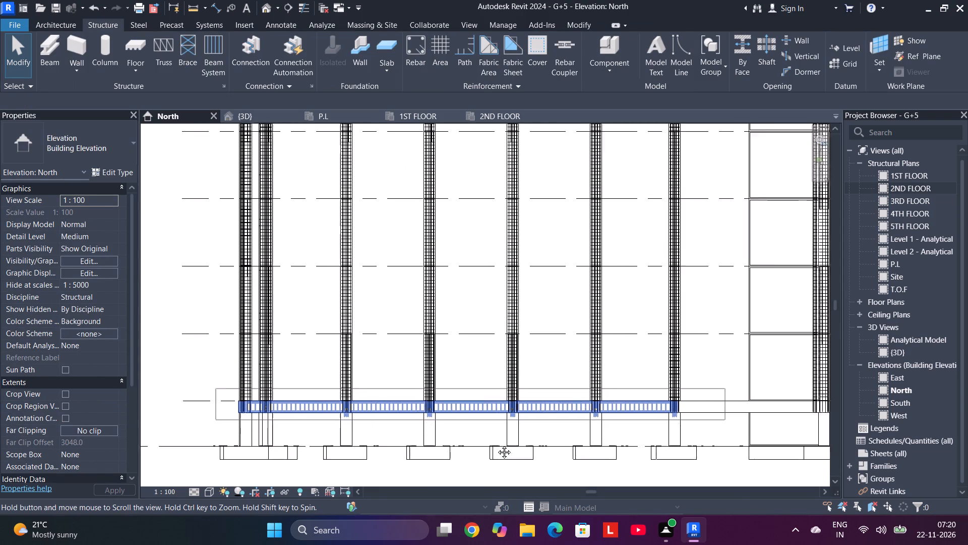
middle_drag(497, 445, 456, 446)
drag(497, 445, 581, 447)
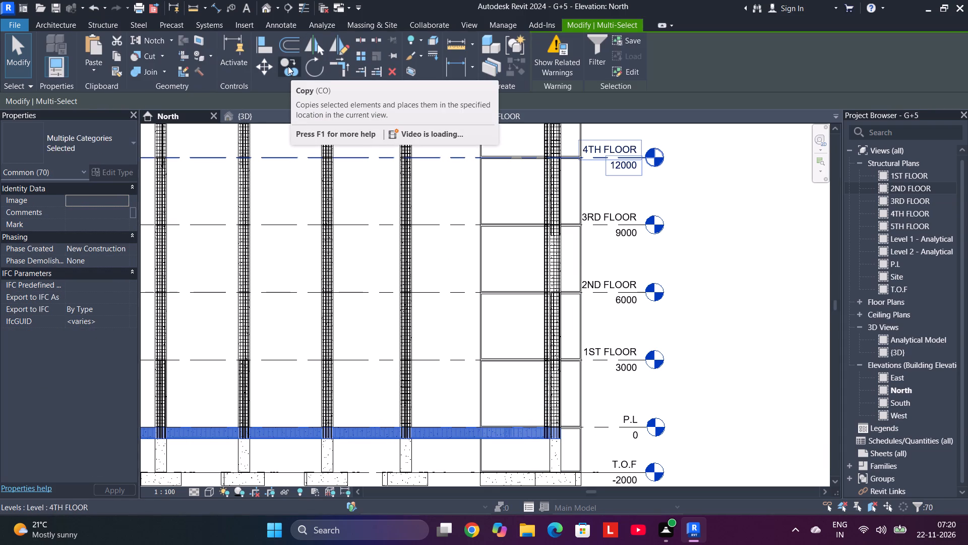
click(112, 53)
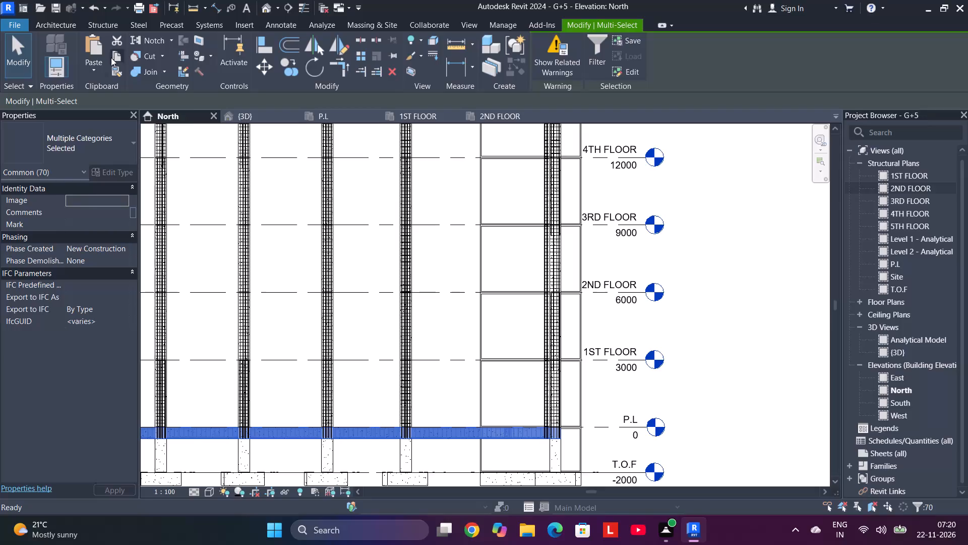
click(91, 70)
click(136, 119)
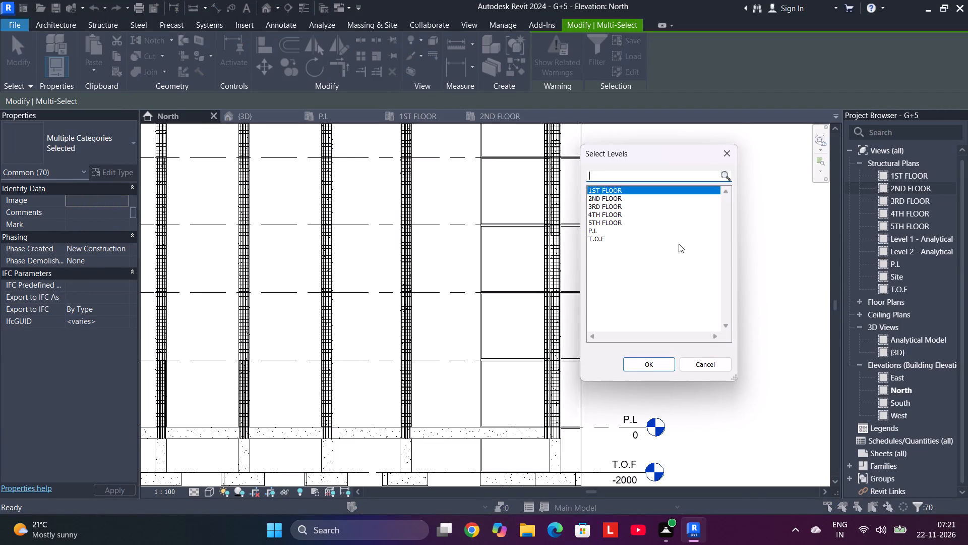
click(624, 189)
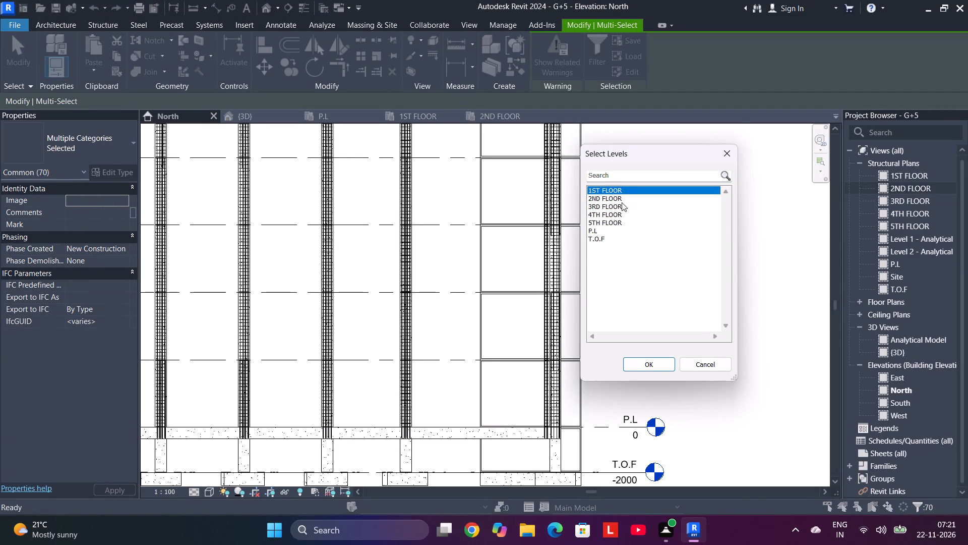
shift+click(619, 223)
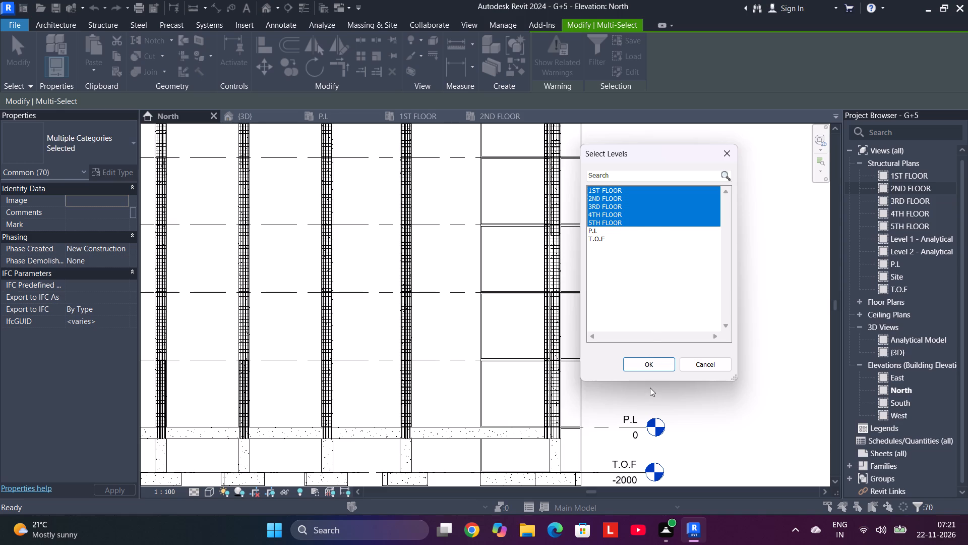
click(645, 364)
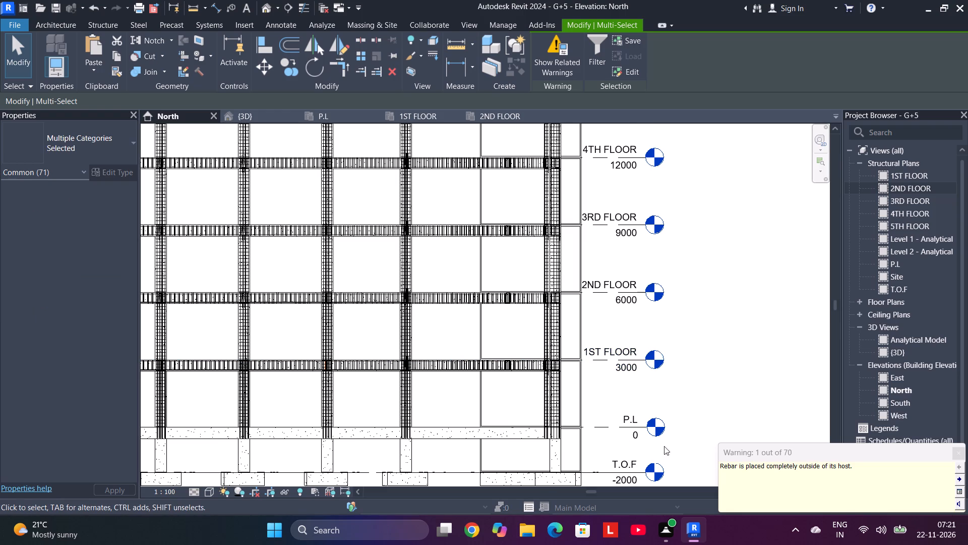
Open the warning details for the pasted beams and expand Warning 1 about rebar placed completely outside its host.
scroll(597, 422, down, 6)
scroll(451, 366, down, 1)
scroll(397, 316, up, 4)
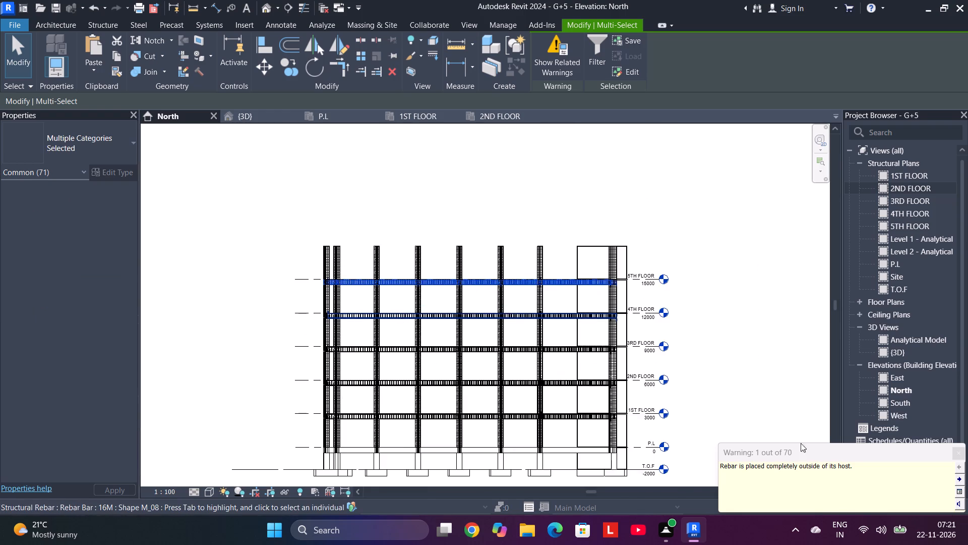
click(828, 481)
click(828, 470)
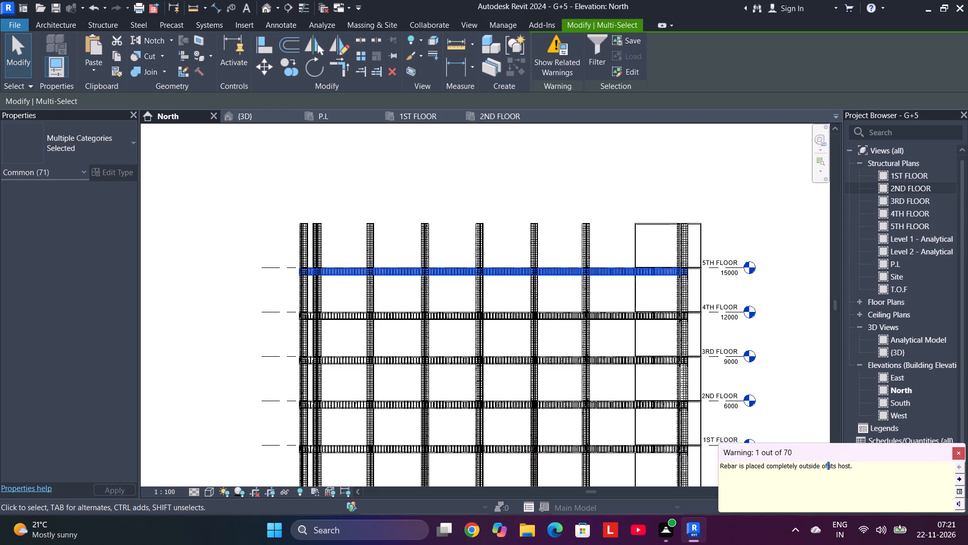
click(769, 464)
click(956, 490)
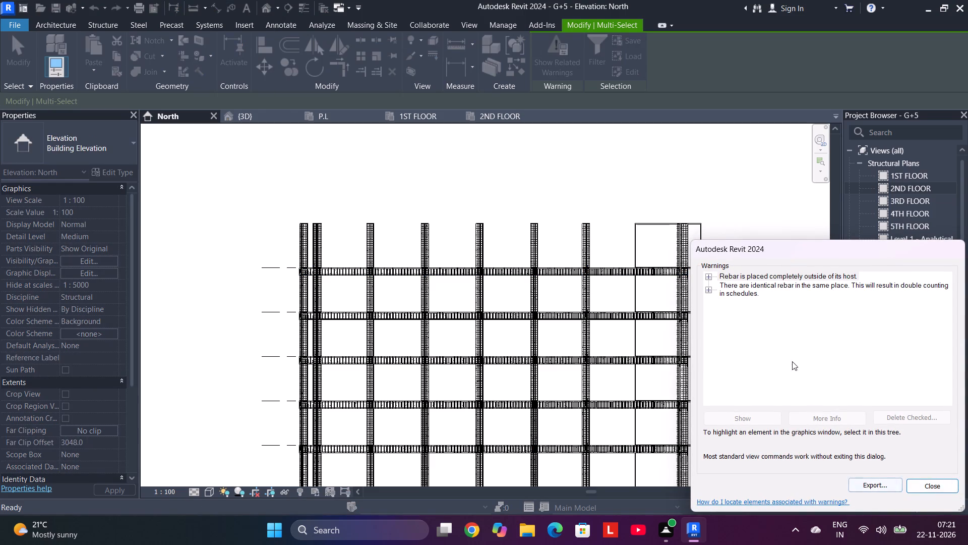
click(721, 281)
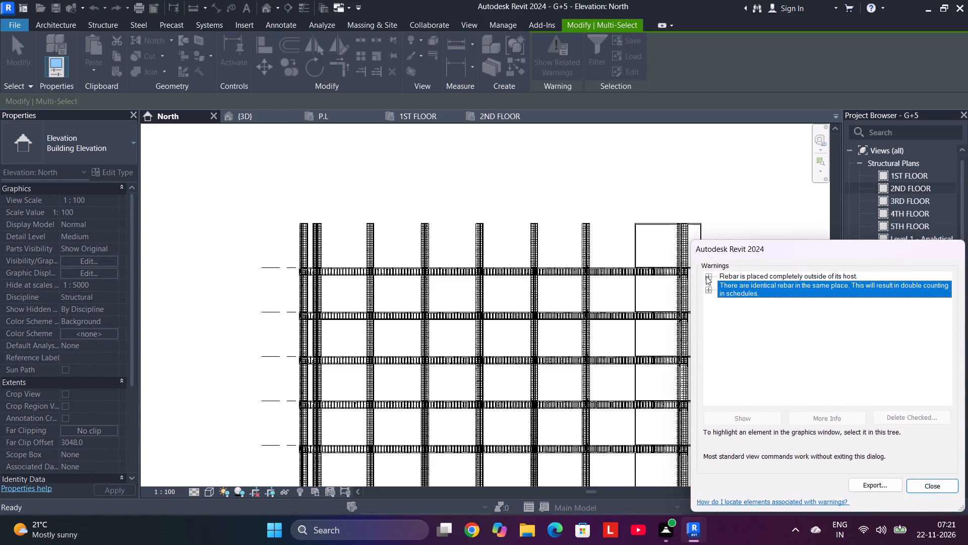
click(709, 276)
click(738, 285)
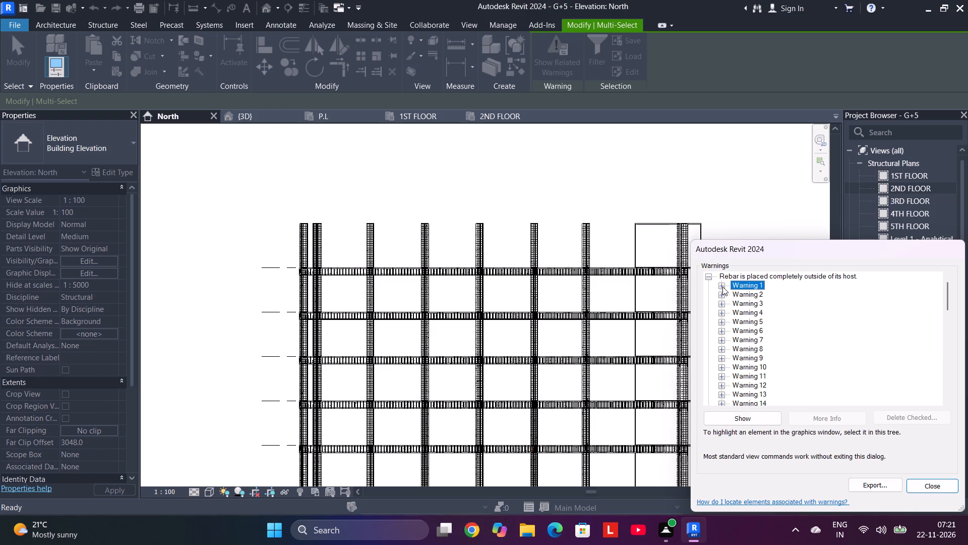
click(722, 287)
click(748, 295)
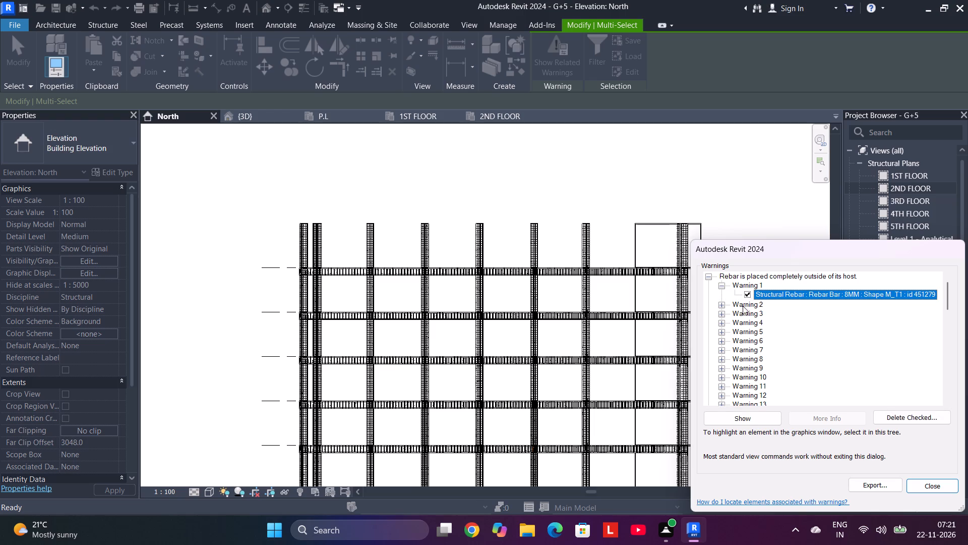
Show the 8MM shape M_T1 bar from Warning 1 in the elevation and examine the surrounding beam-column joint.
scroll(590, 389, down, 3)
middle_drag(581, 388, 537, 329)
middle_click(537, 329)
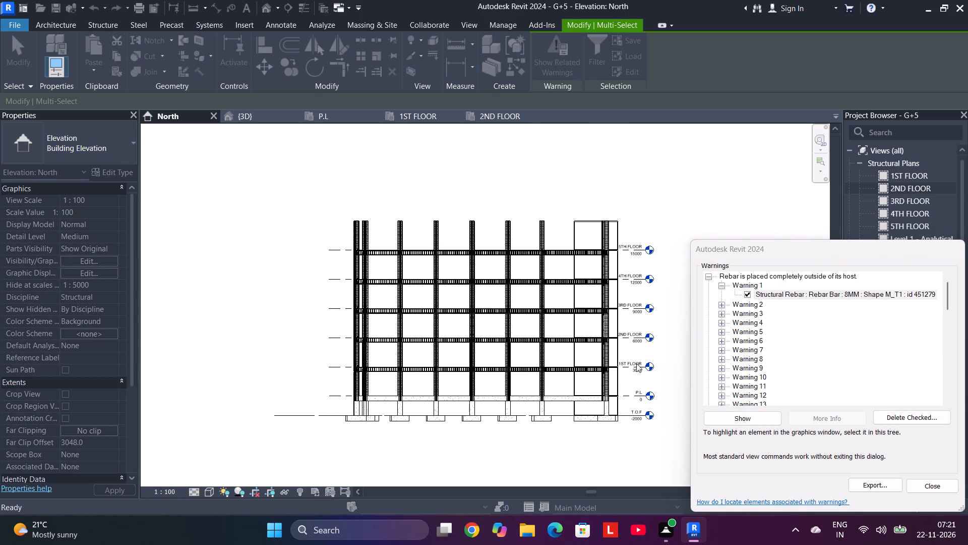
scroll(574, 376, up, 4)
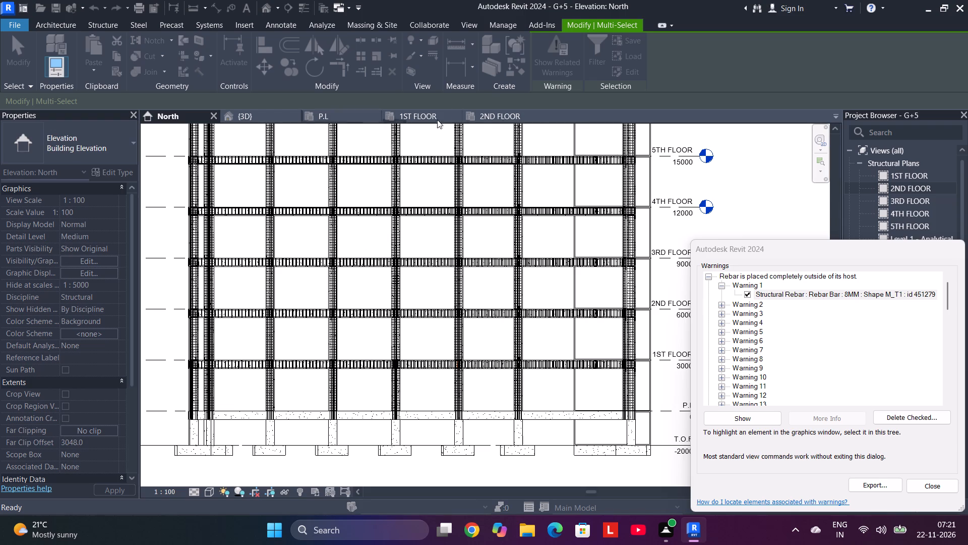
click(790, 293)
click(745, 416)
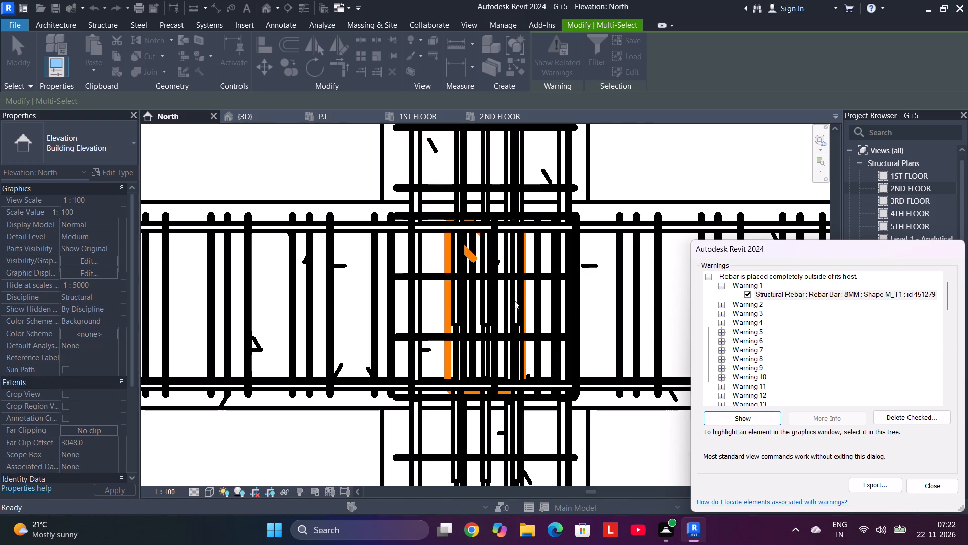
scroll(507, 311, down, 7)
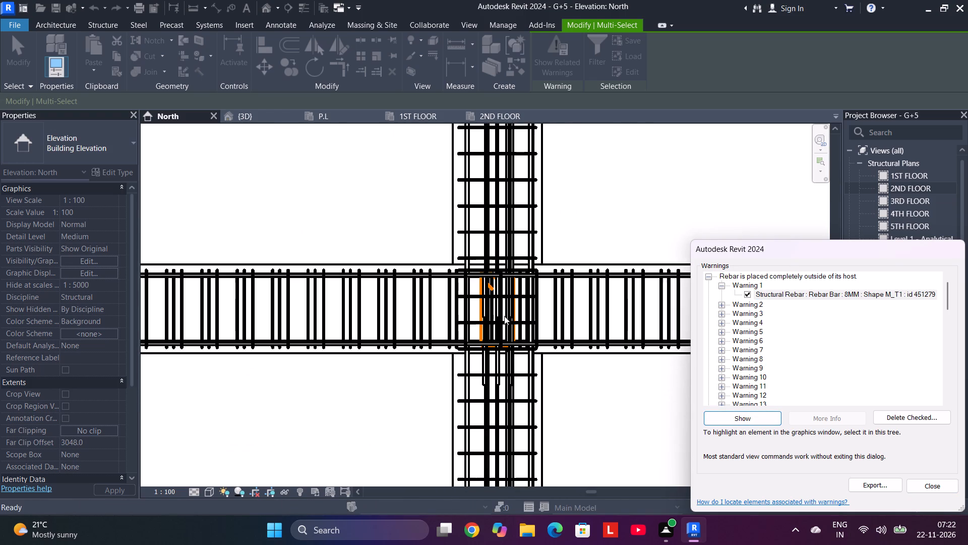
scroll(503, 317, down, 8)
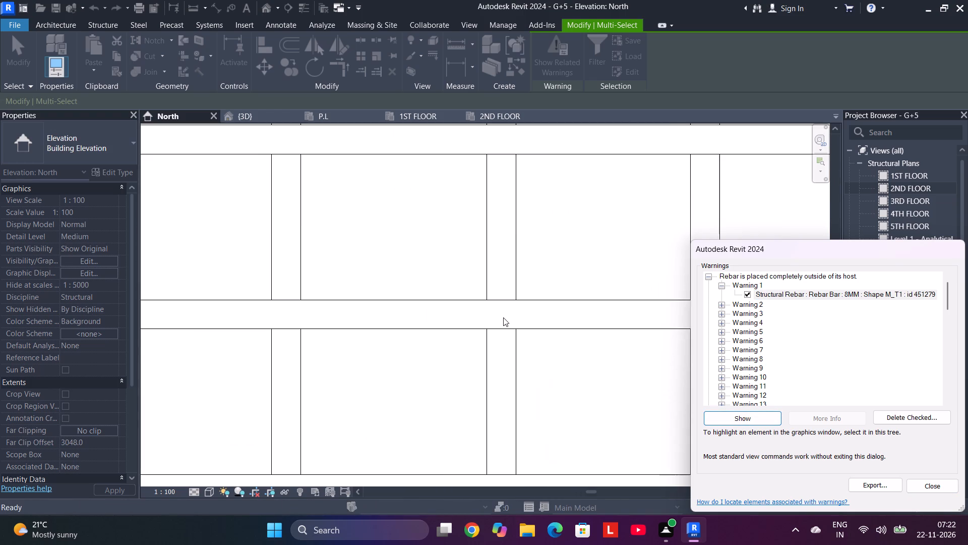
Close the rebar warning details, dismiss the save reminder and clear the selection in the North elevation.
scroll(503, 317, down, 7)
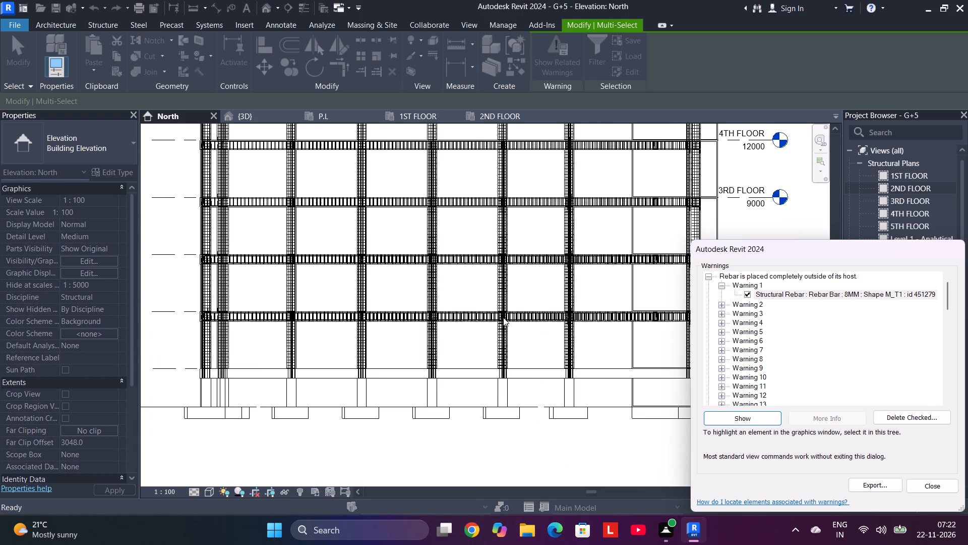
click(929, 483)
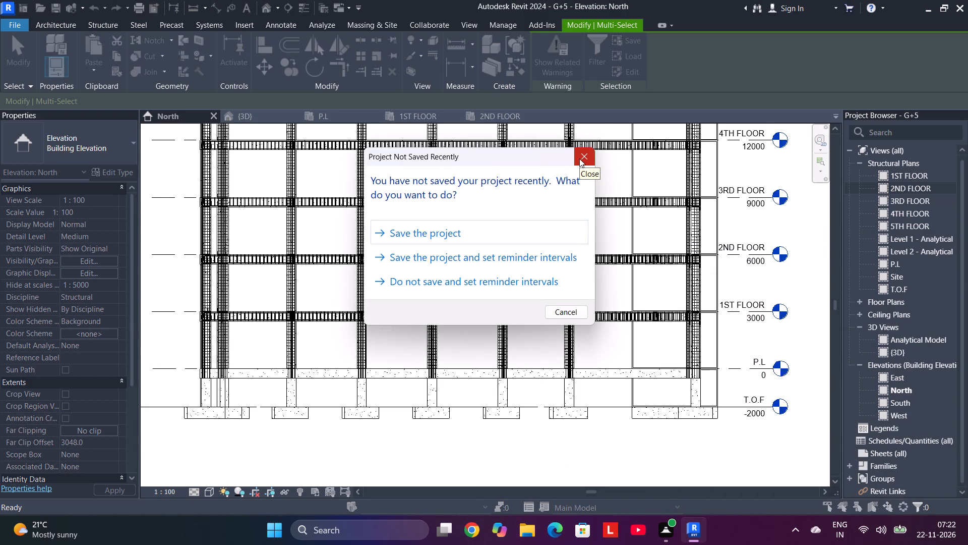
click(580, 158)
click(533, 441)
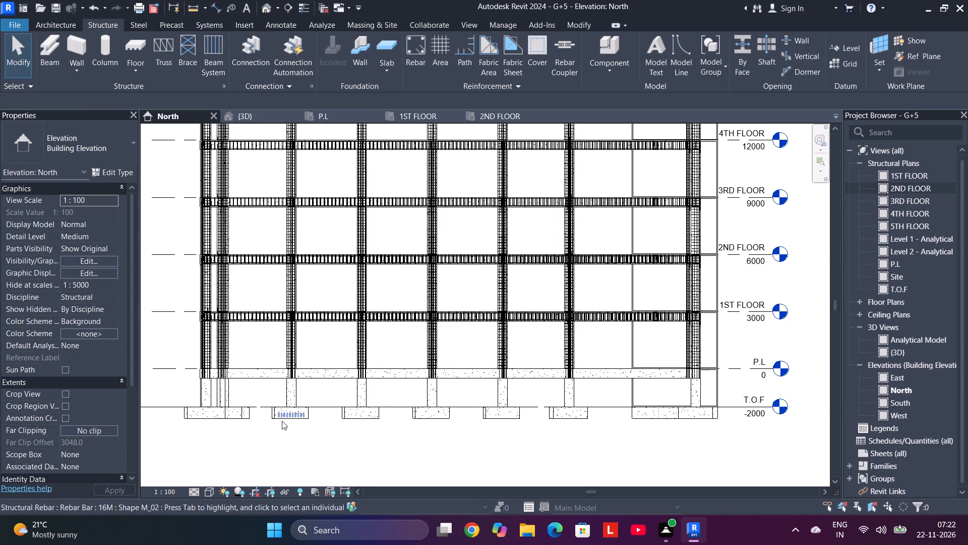
Save the G+5 project.
key(Escape)
key(Escape)
key(ctrl+s)
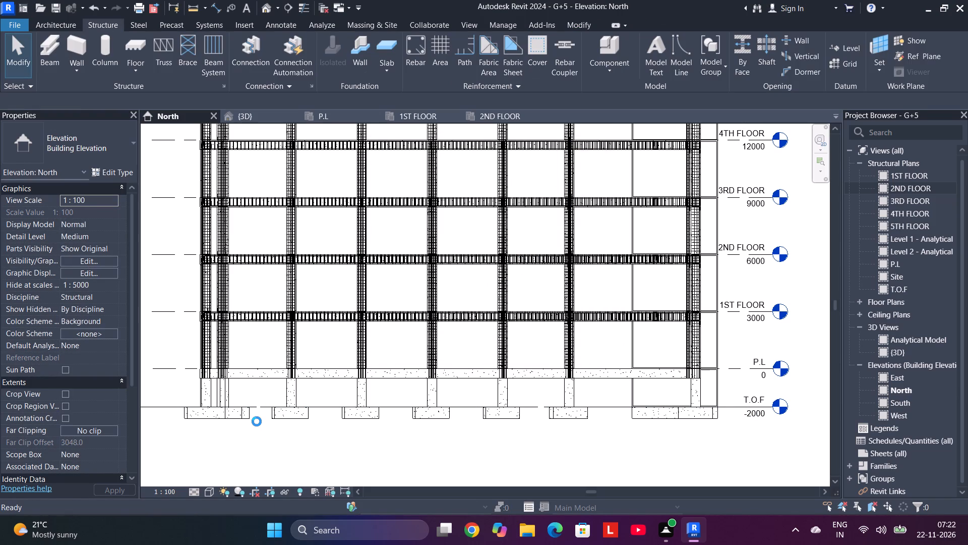
key(ctrl+s)
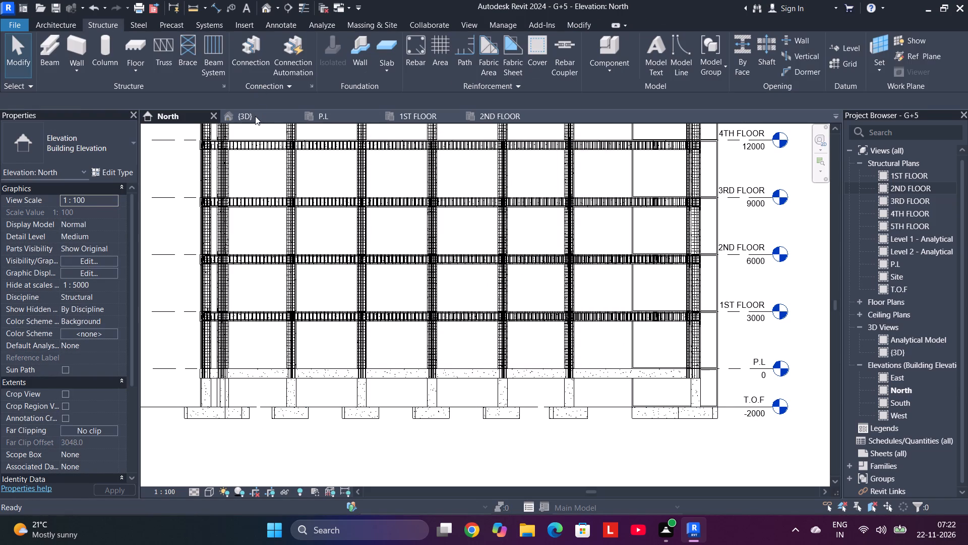
Switch to the {3D} view, save again and examine the stacked column, wall and beam reinforcement.
click(255, 118)
key(ctrl+s)
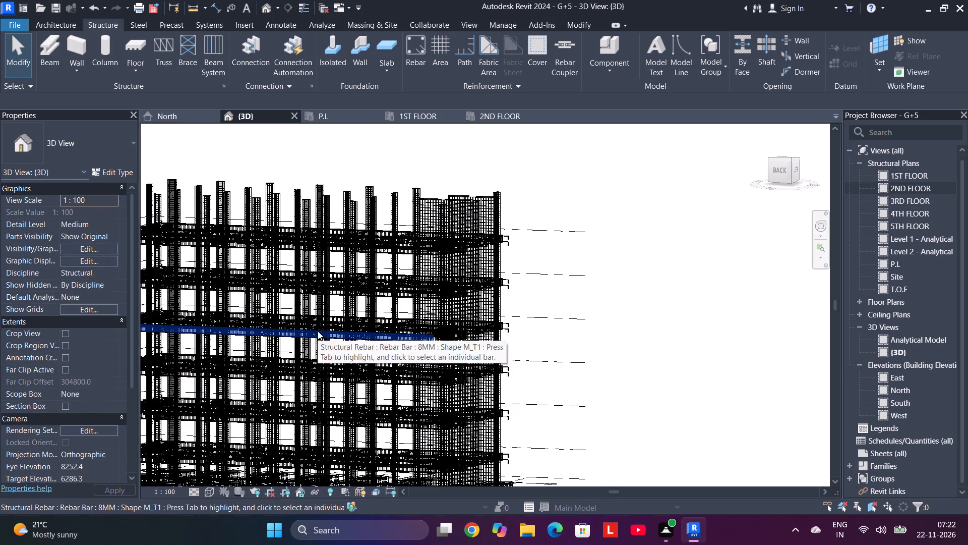
middle_drag(600, 304, 691, 295)
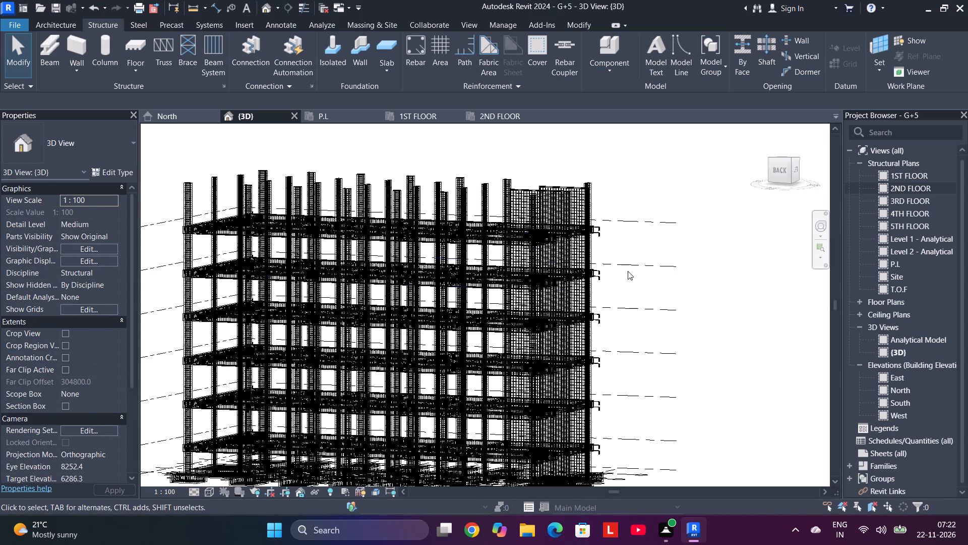
scroll(691, 241, up, 1)
scroll(697, 236, down, 1)
middle_drag(697, 237, 725, 247)
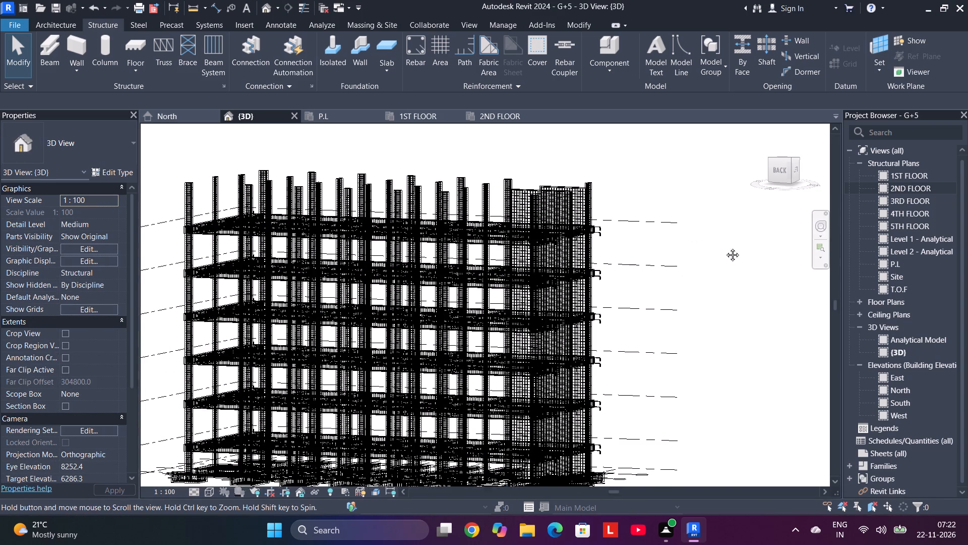
middle_drag(725, 247, 758, 253)
scroll(758, 253, down, 1)
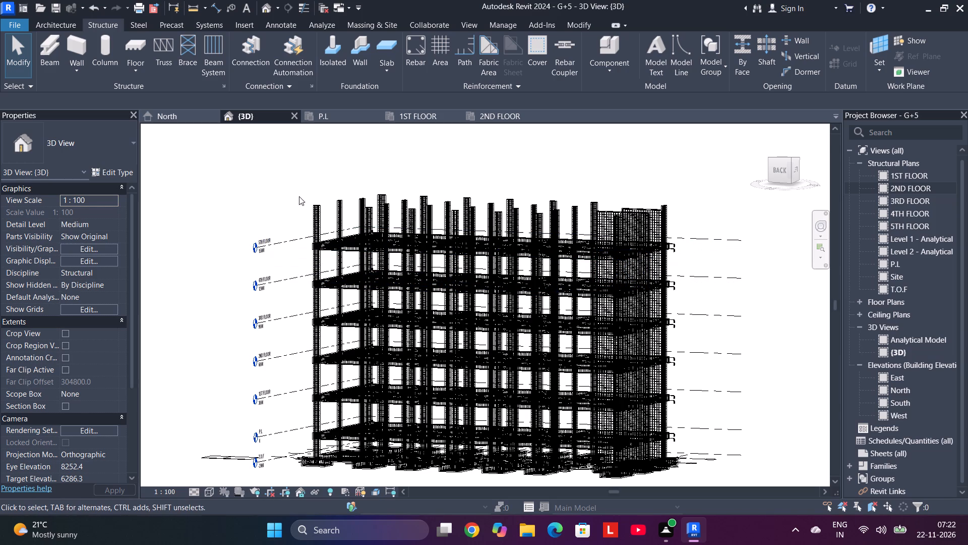
Draw a new level at 18000 in the North elevation, along the wall top and aligned with the 5TH FLOOR level's ends.
click(169, 114)
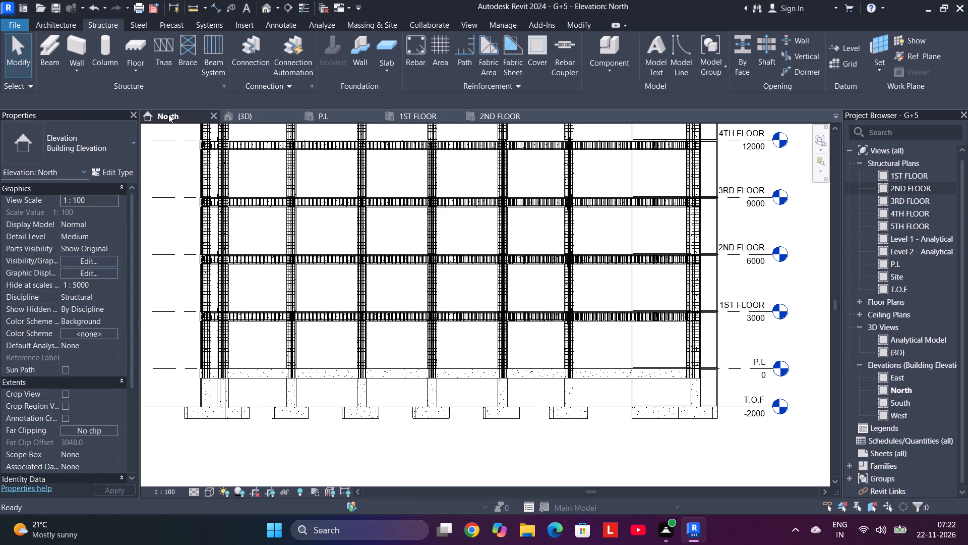
scroll(388, 276, down, 1)
middle_drag(388, 276, 397, 448)
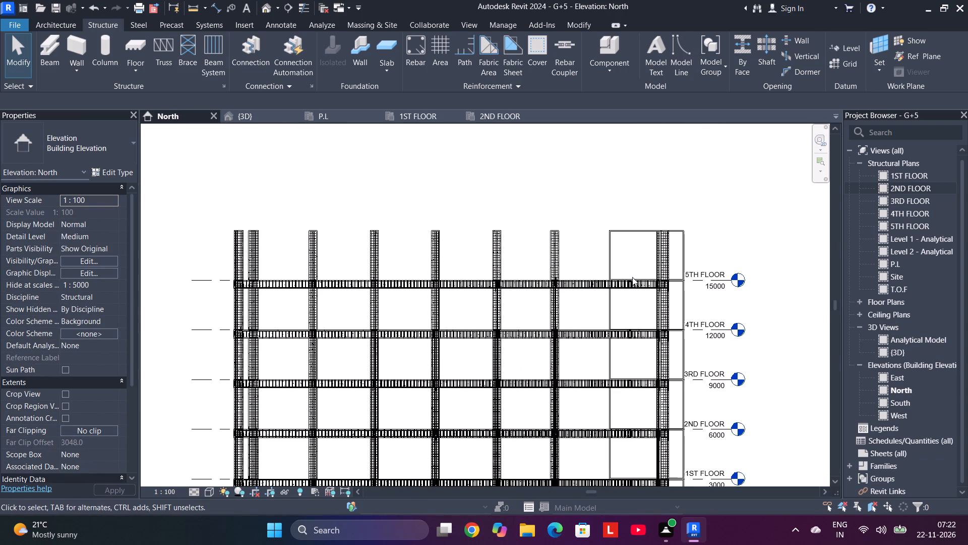
scroll(728, 326, up, 2)
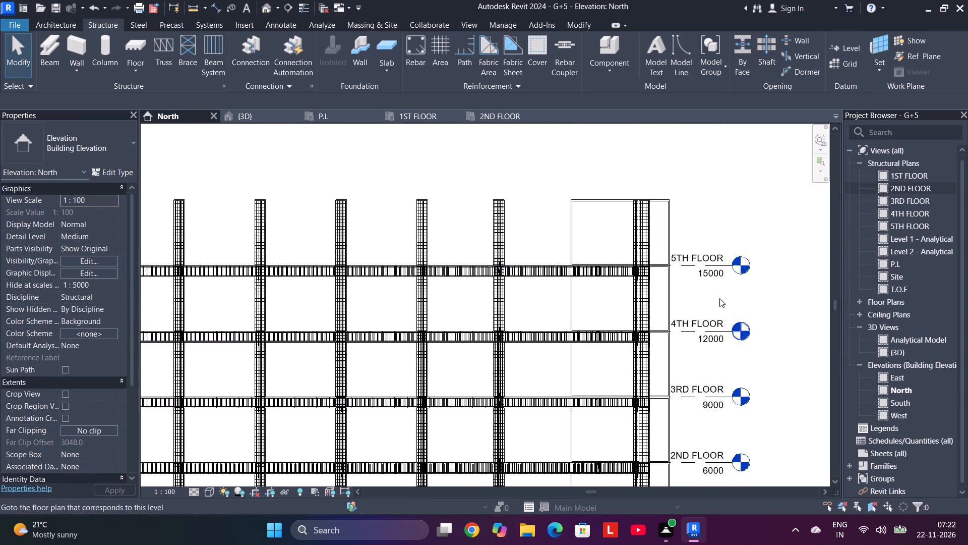
scroll(707, 267, down, 2)
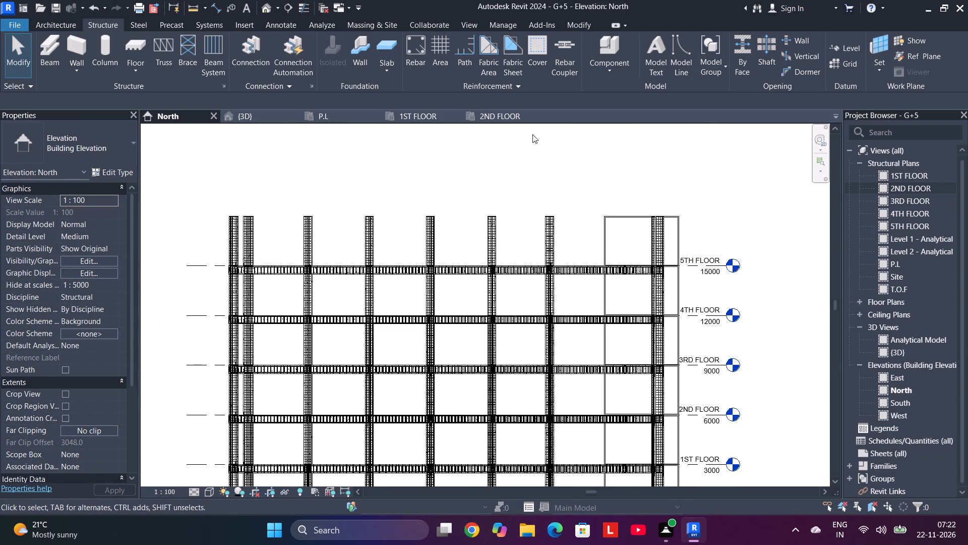
click(841, 46)
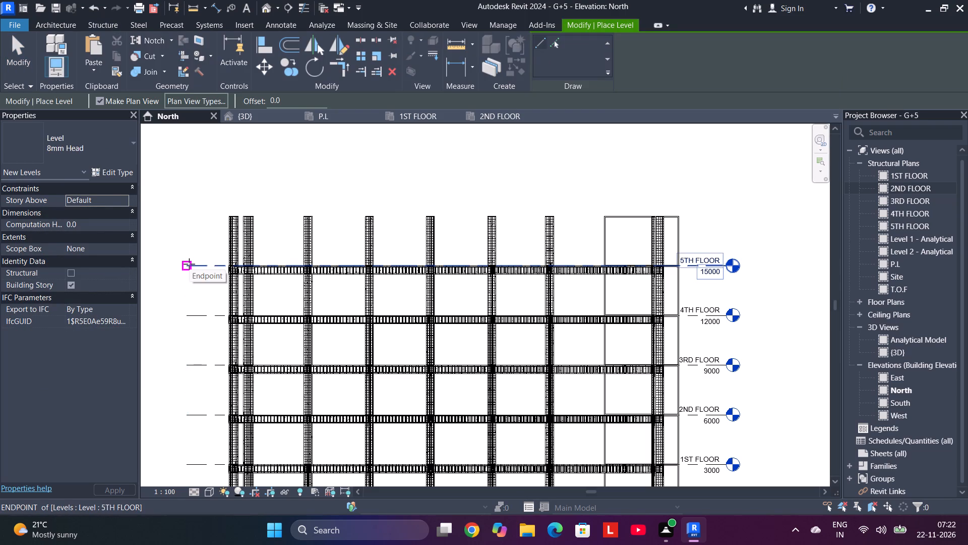
click(189, 264)
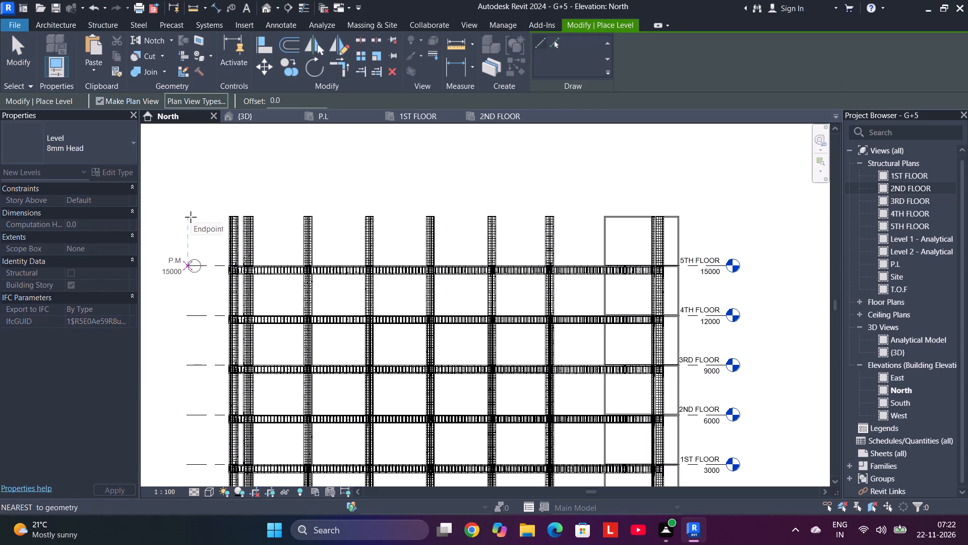
key(Escape)
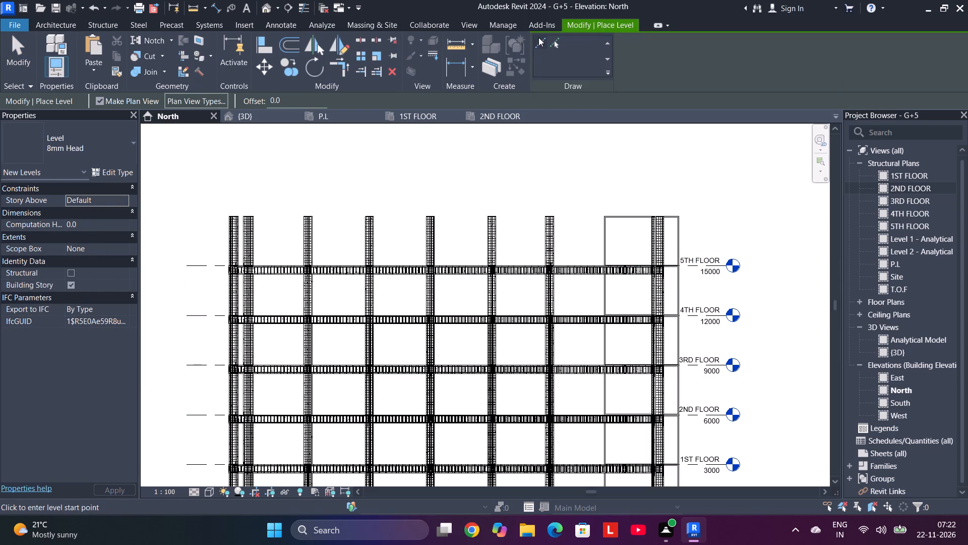
click(540, 37)
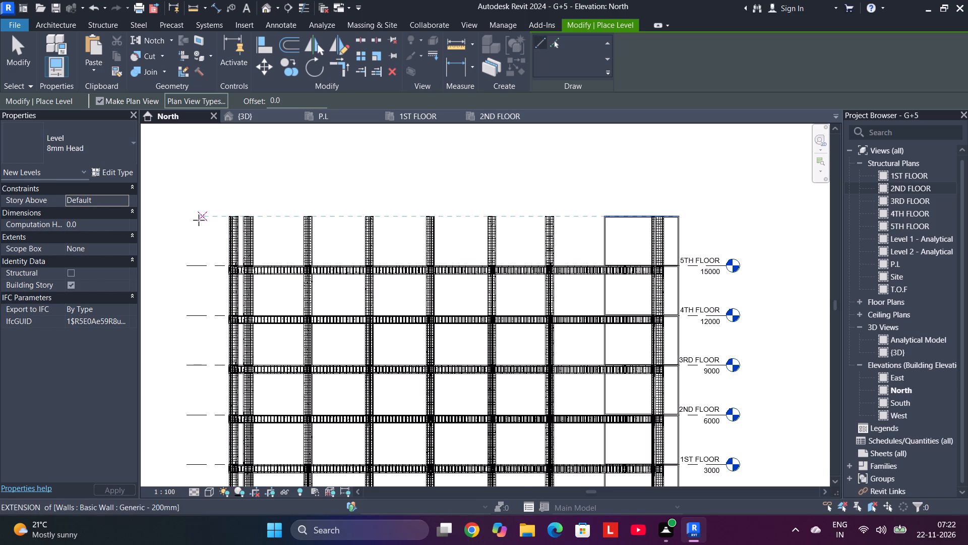
click(190, 212)
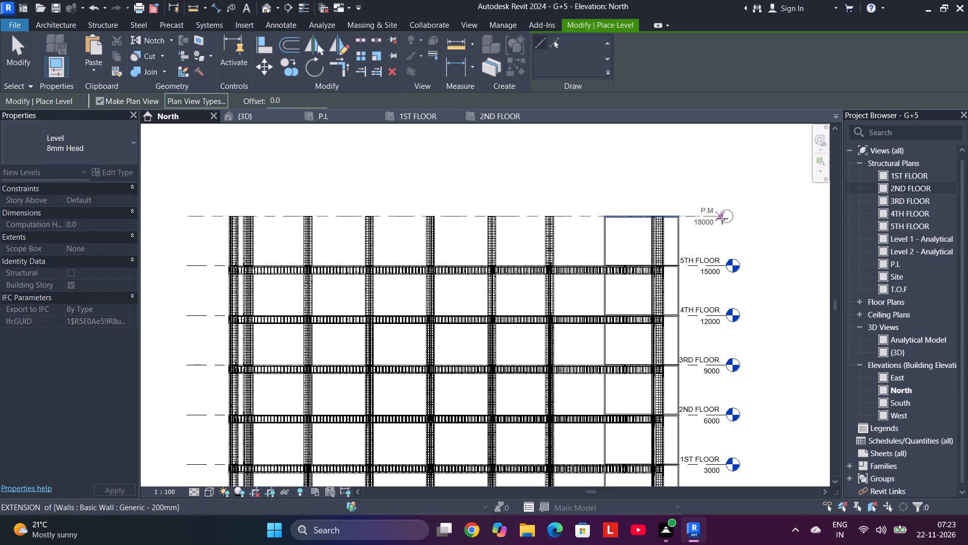
click(723, 219)
key(Escape)
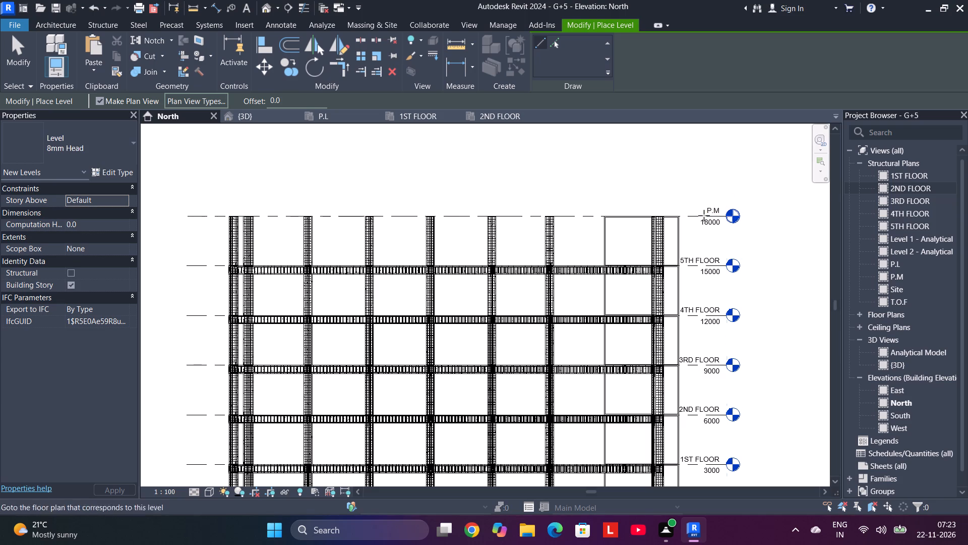
Rename the new 18000 level as TERRACE.
scroll(702, 211, up, 5)
click(729, 209)
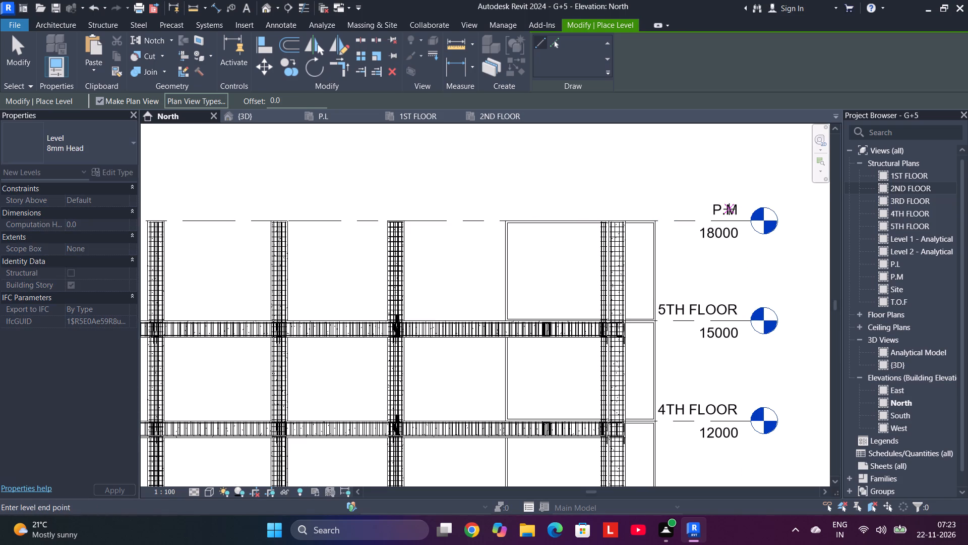
key(Escape)
key(Escape)
click(729, 209)
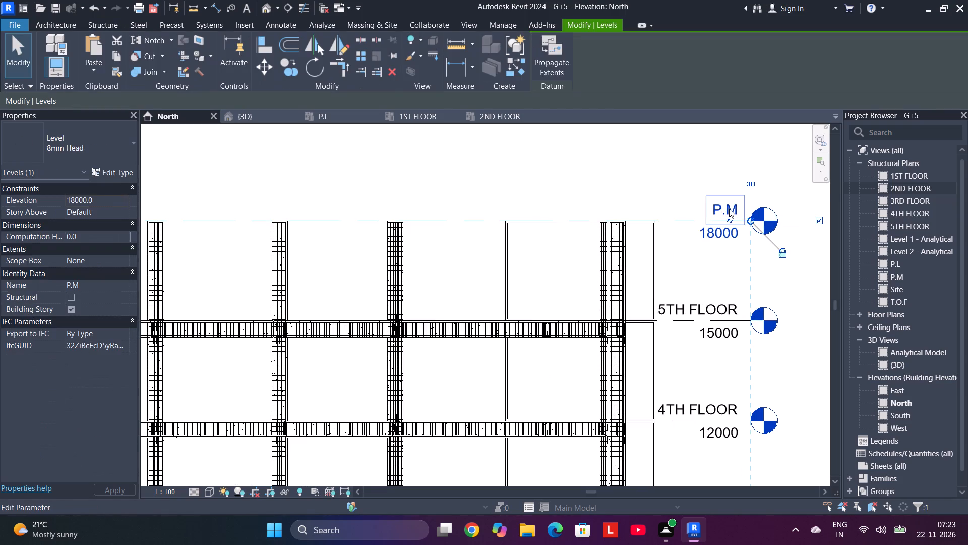
double_click(729, 209)
key(BackSpace)
key(BackSpace)
key(BackSpace)
key(BackSpace)
key(BackSpace)
key(BackSpace)
key(BackSpace)
key(BackSpace)
key(BackSpace)
key(BackSpace)
key(BackSpace)
key(BackSpace)
key(BackSpace)
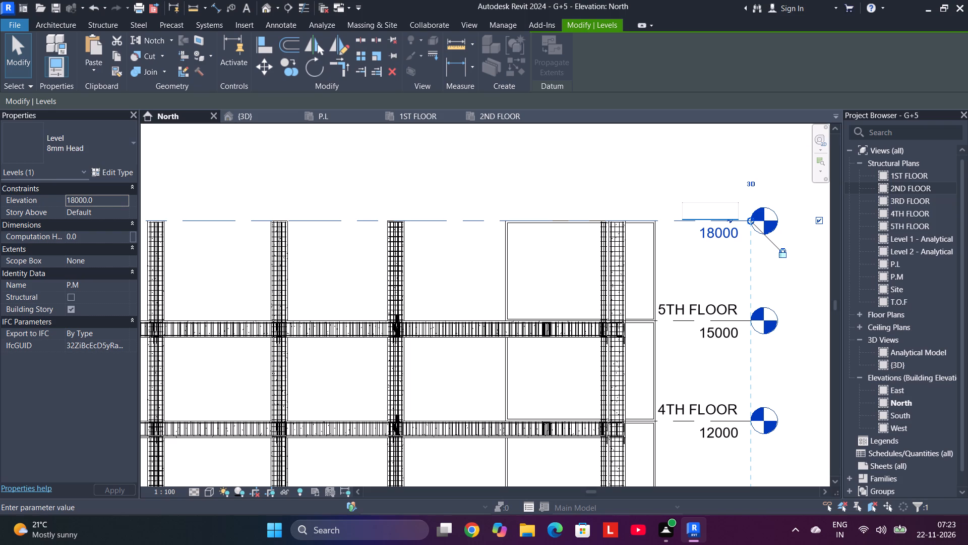
text(TE)
text(RA)
key(BackSpace)
text(RACW)
key(BackSpace)
key(e)
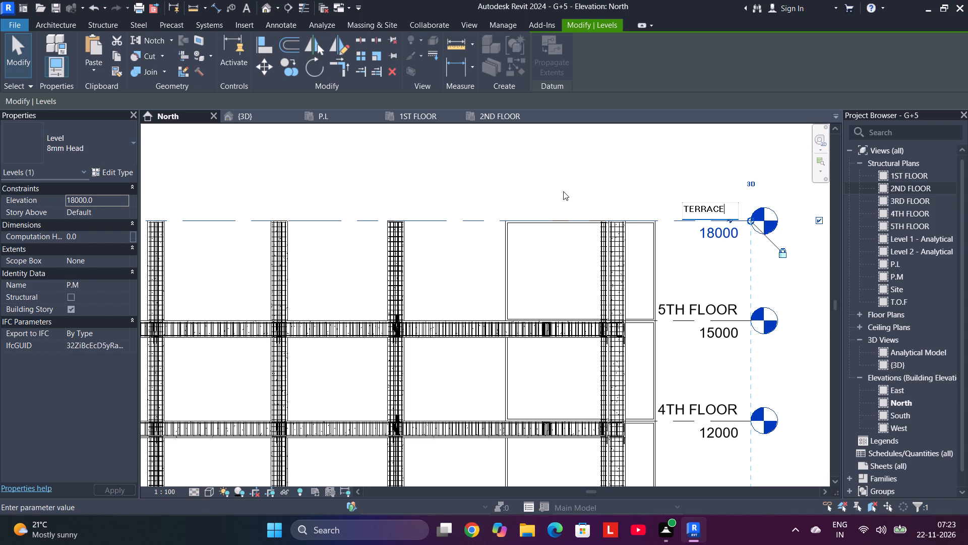
click(560, 191)
Copy the reinforced 5TH FLOOR beams from the North elevation and paste them aligned to the TERRACE level.
scroll(565, 192, down, 4)
middle_drag(394, 177, 545, 175)
scroll(544, 175, up, 1)
click(192, 156)
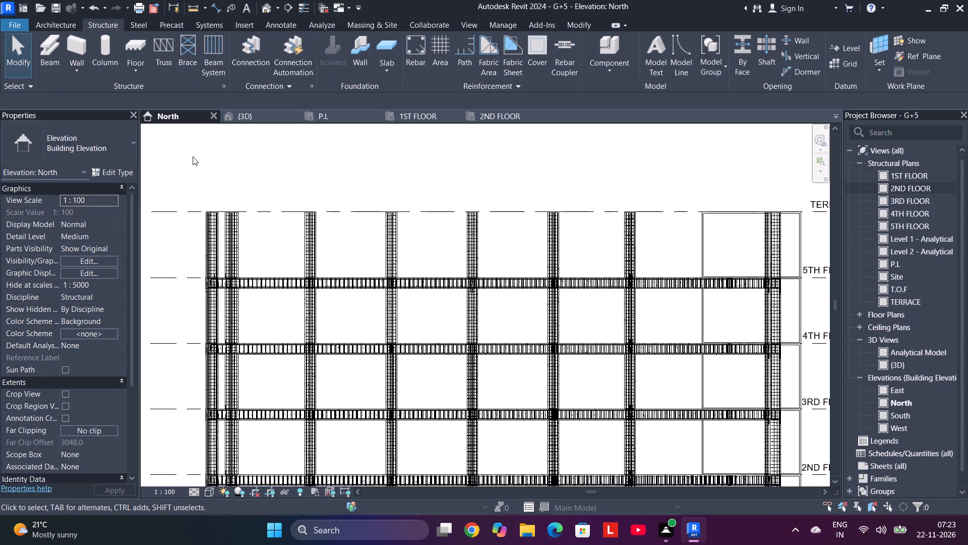
scroll(228, 237, down, 2)
drag(193, 257, 352, 303)
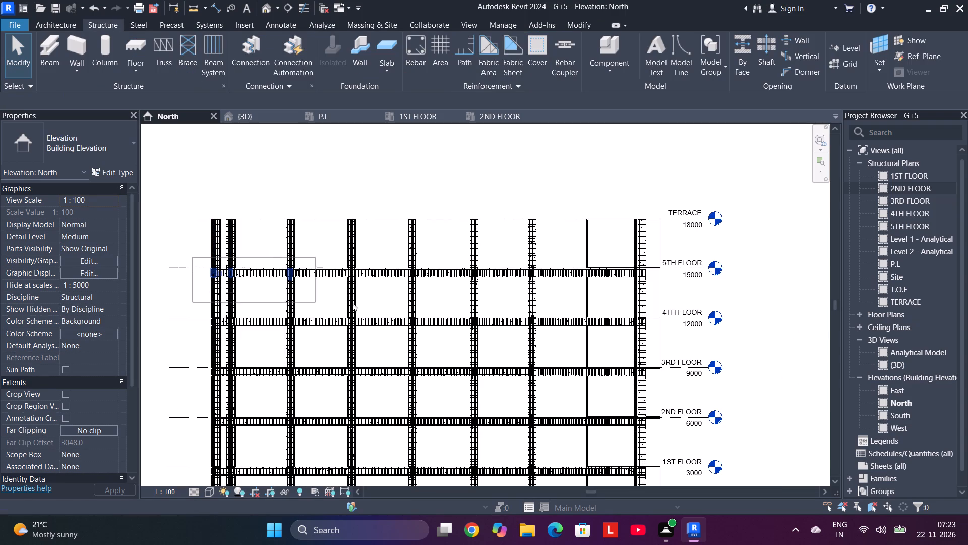
drag(352, 303, 664, 284)
click(116, 58)
click(96, 74)
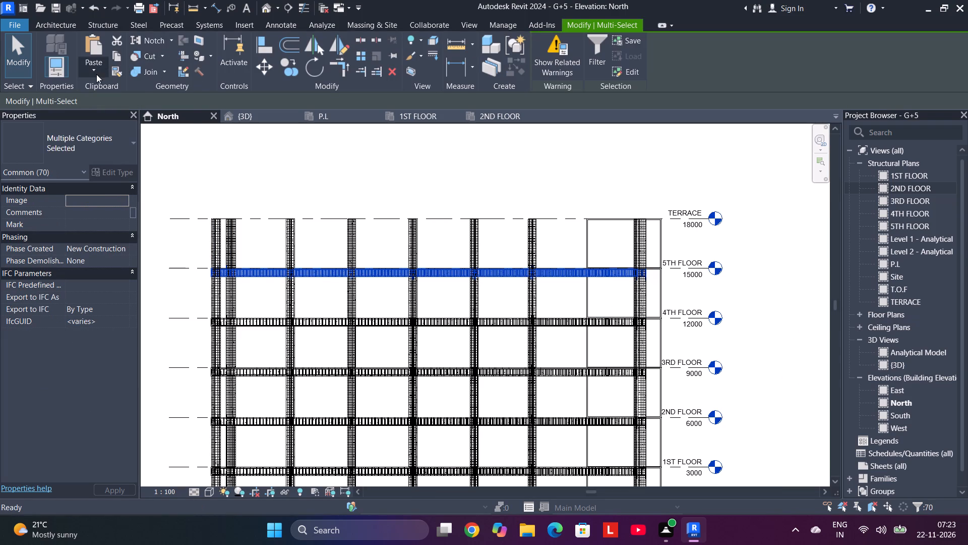
click(131, 129)
click(132, 124)
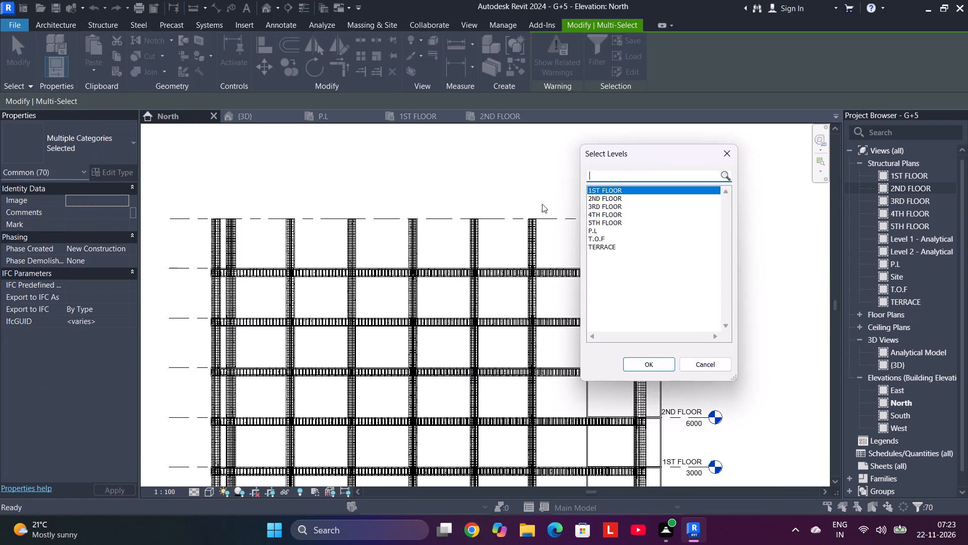
click(610, 250)
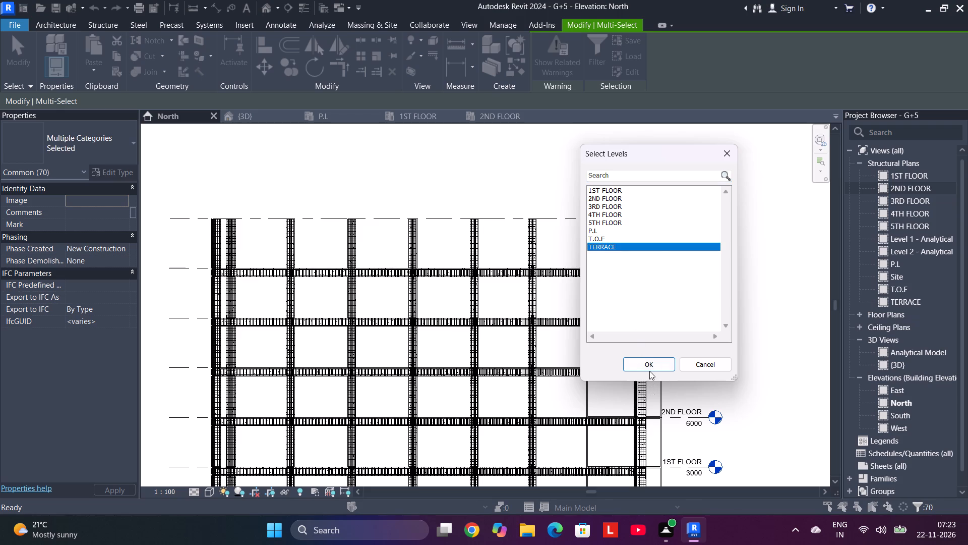
click(648, 366)
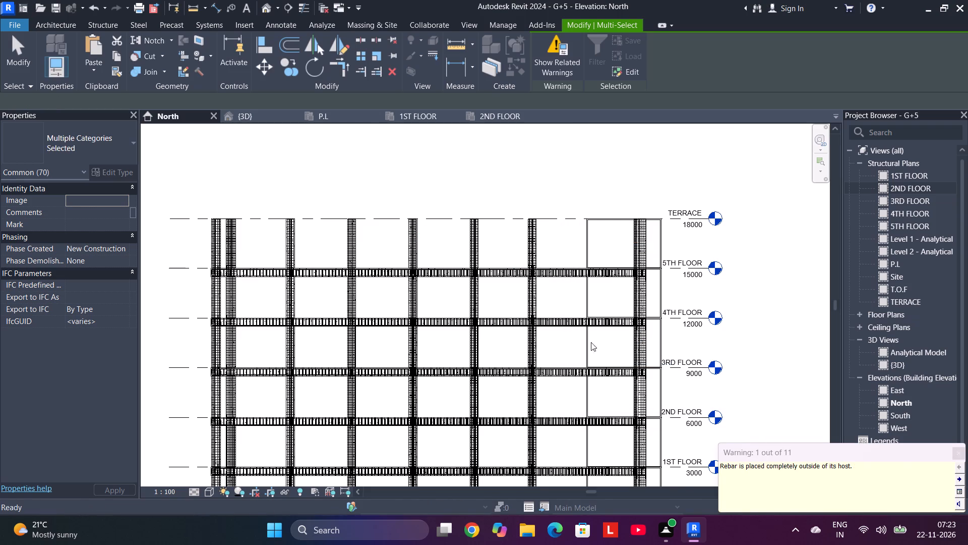
click(963, 455)
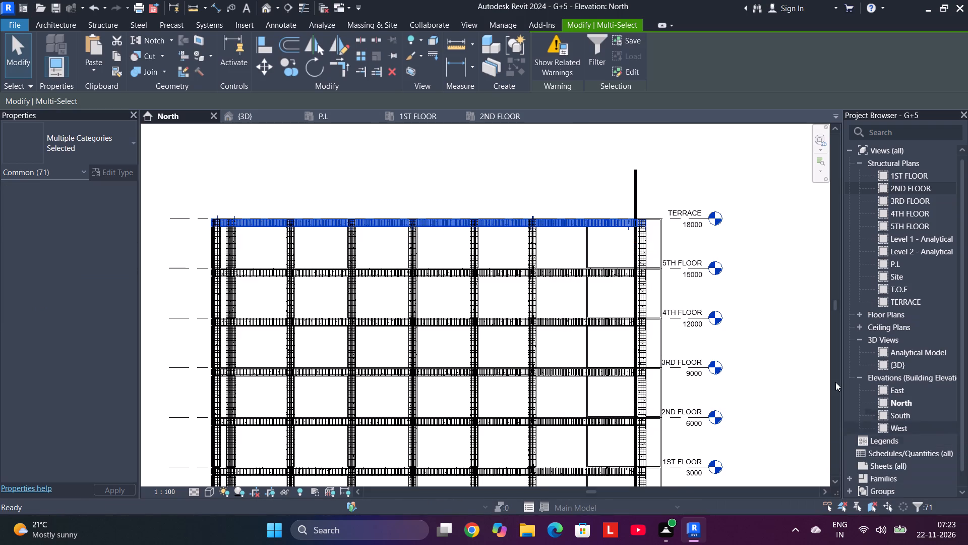
click(344, 180)
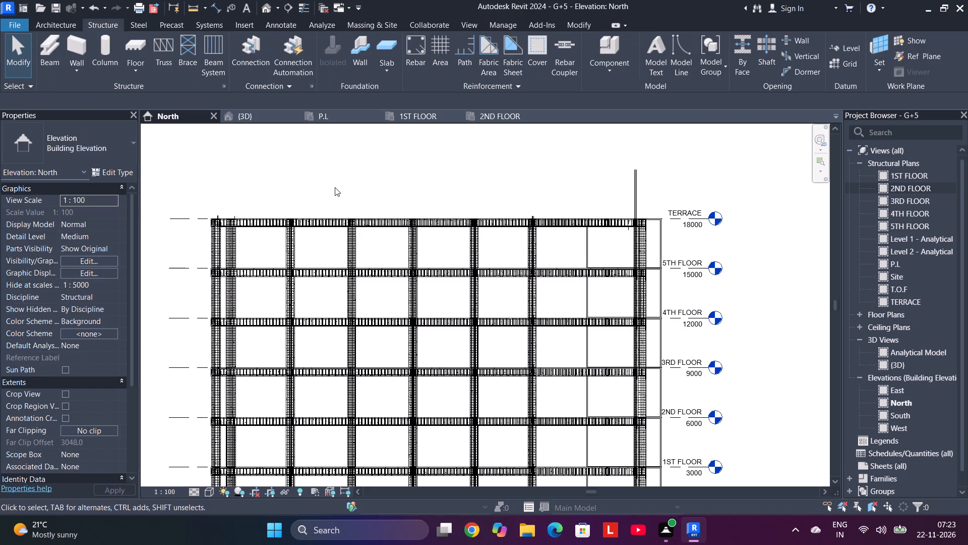
key(Escape)
Examine the full North elevation from T.O.F to TERRACE, including the pasted beams.
scroll(381, 208, down, 3)
middle_drag(382, 209, 362, 163)
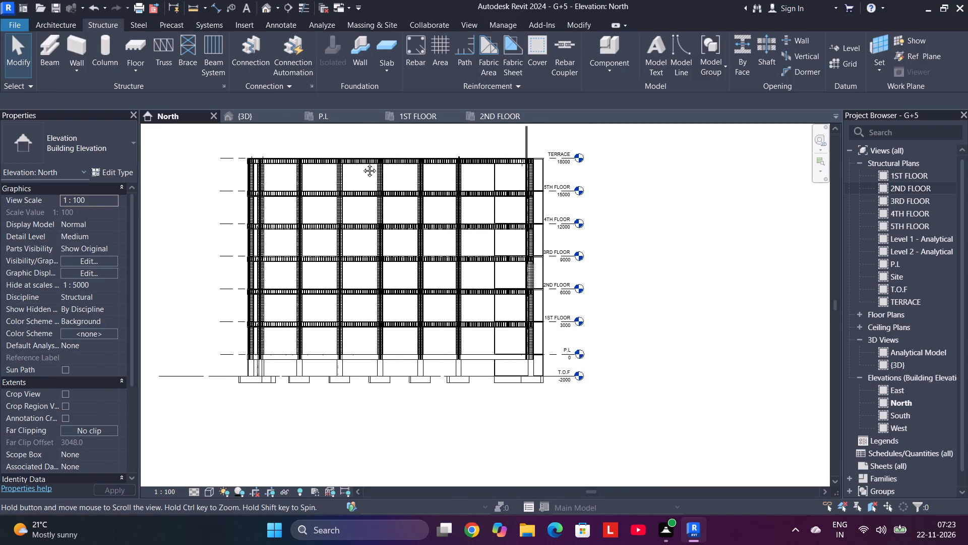
middle_drag(362, 163, 369, 197)
scroll(408, 184, up, 1)
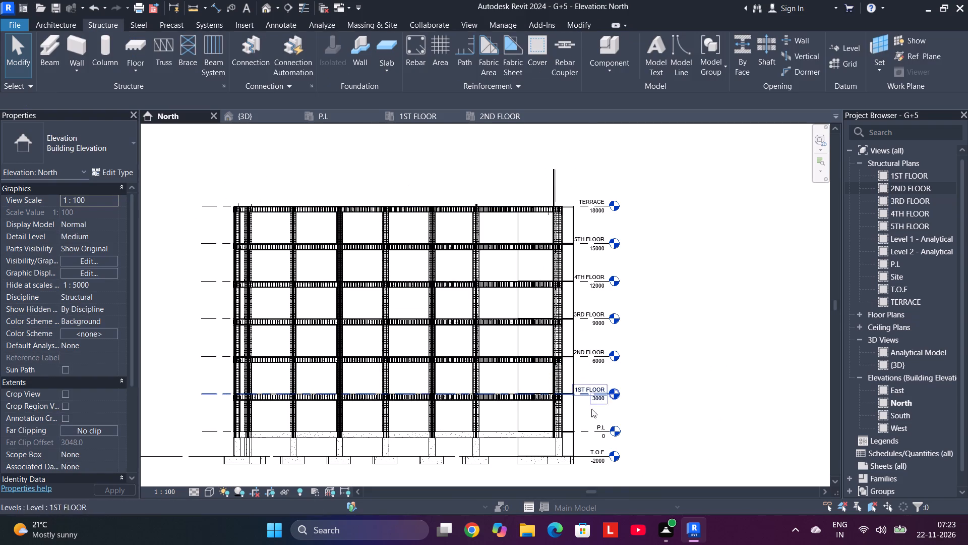
middle_drag(639, 296, 613, 247)
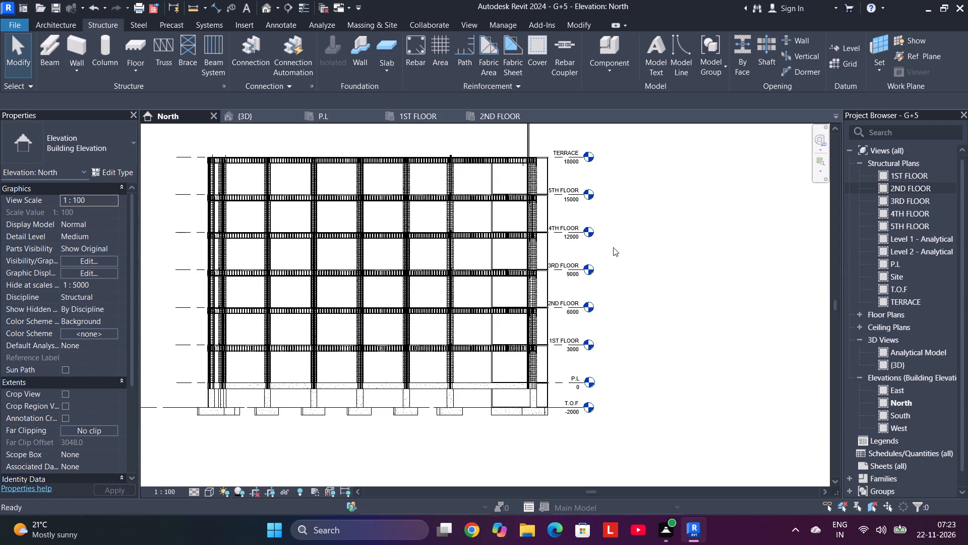
middle_drag(230, 211, 281, 212)
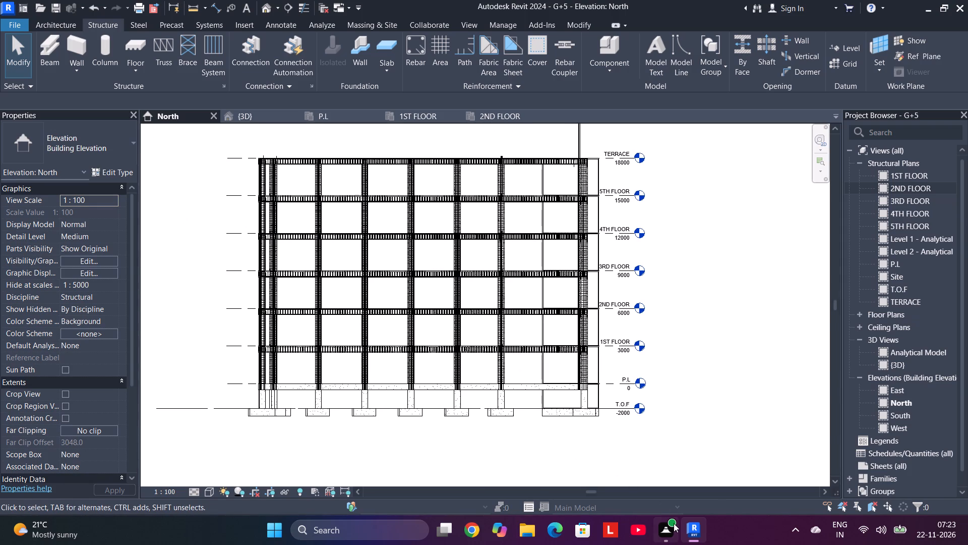
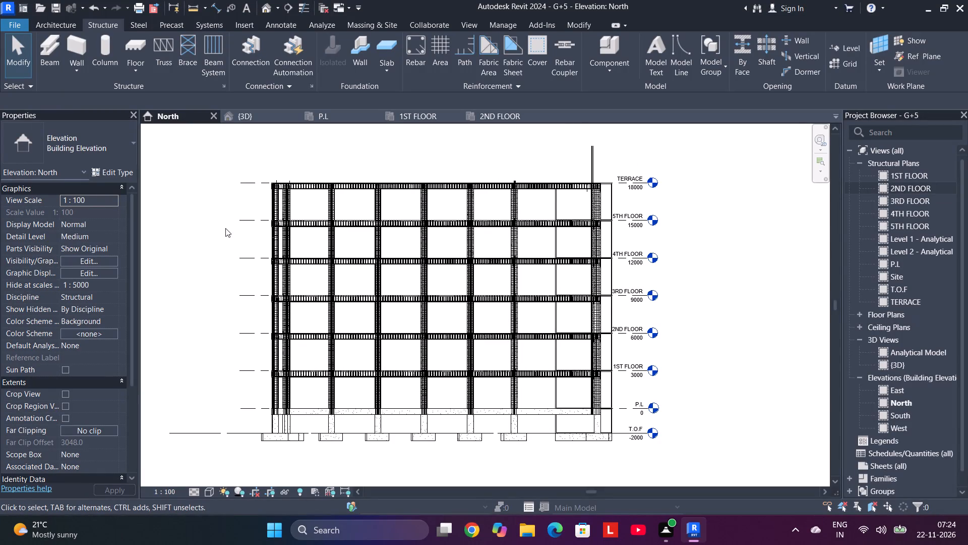
Look through the open 3D, 2ND FLOOR, P.L and North views to check the stacked structure.
click(253, 115)
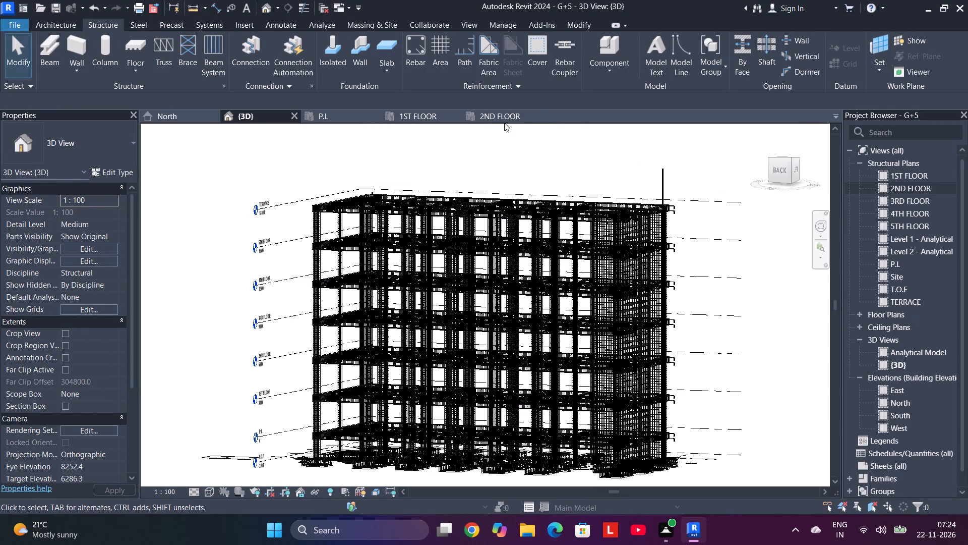
click(504, 117)
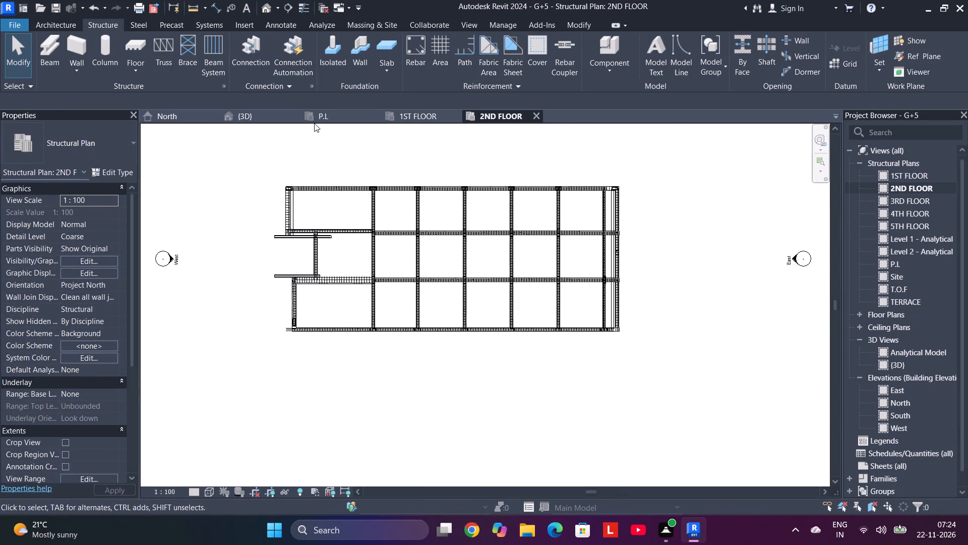
click(328, 113)
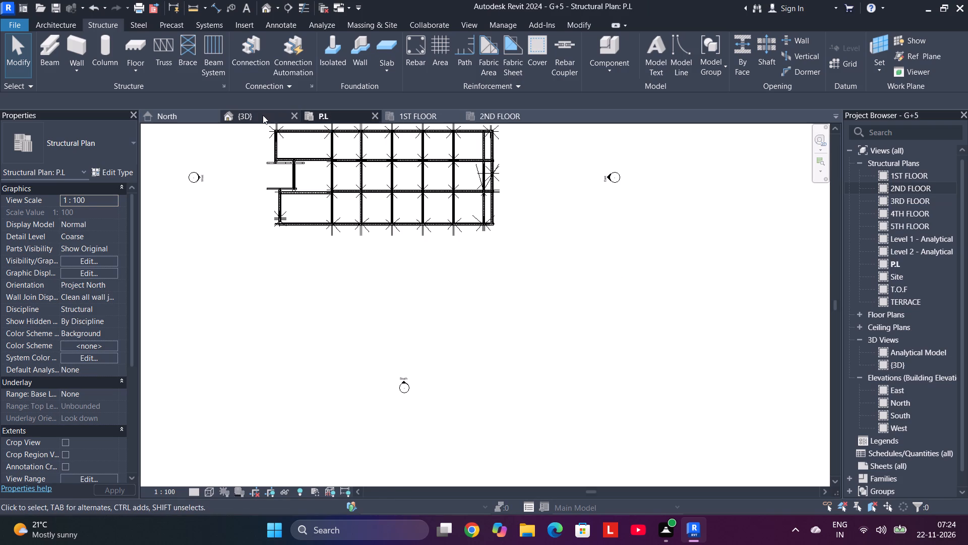
click(258, 115)
click(172, 118)
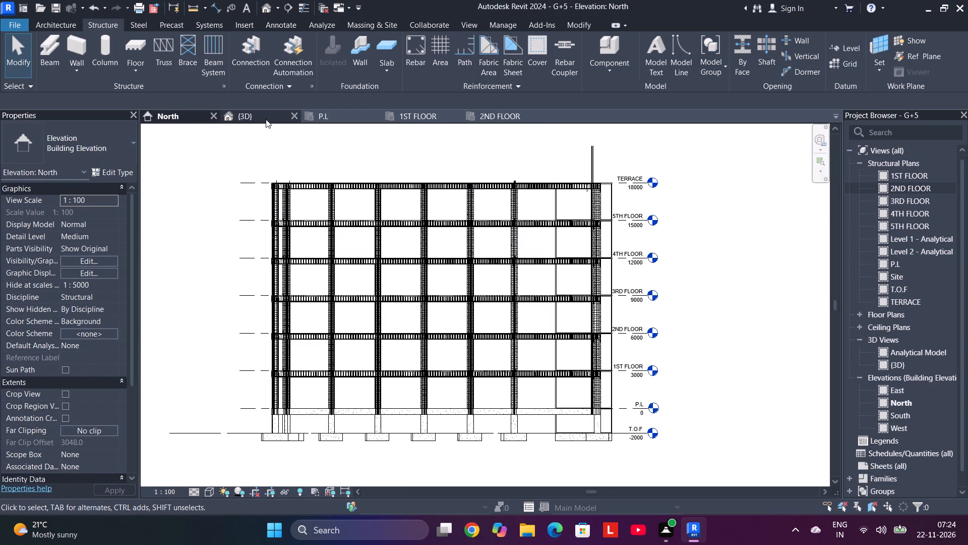
click(265, 118)
click(186, 114)
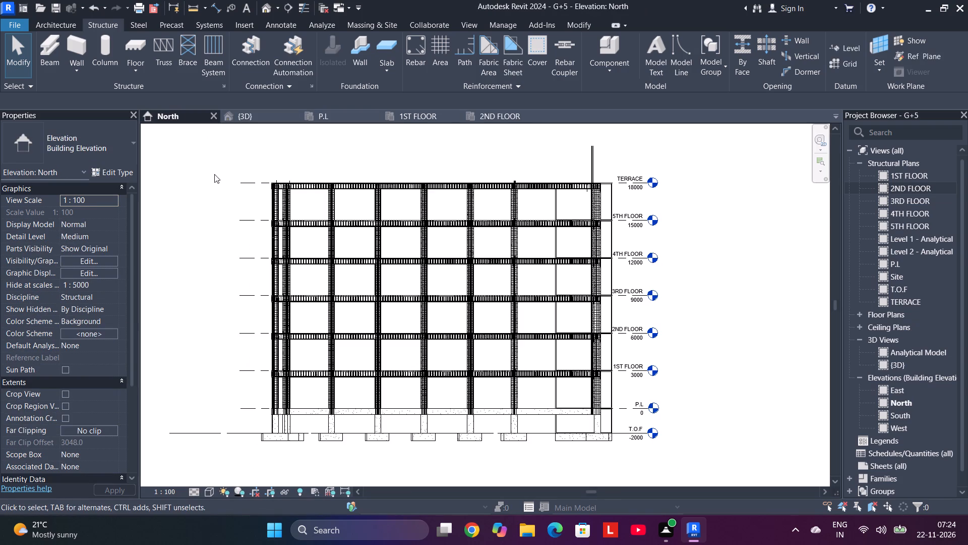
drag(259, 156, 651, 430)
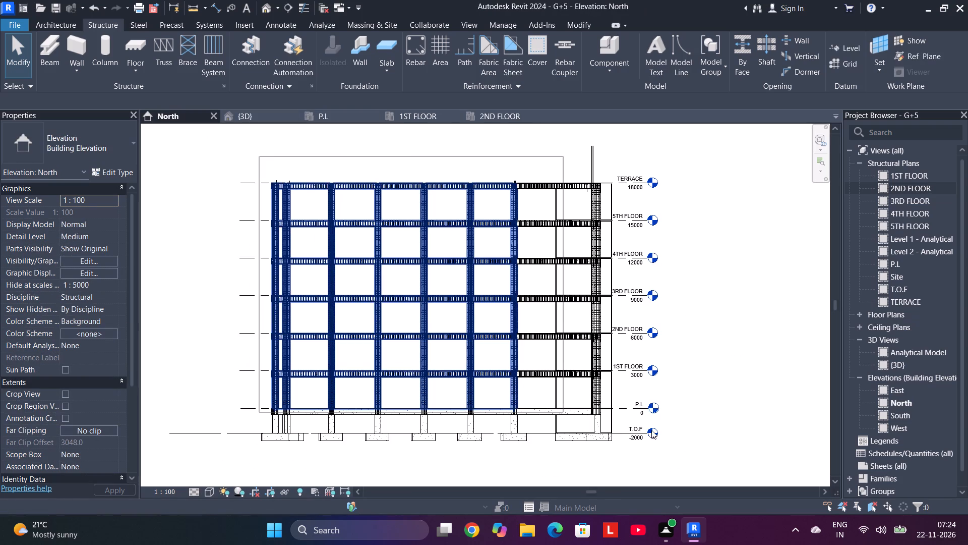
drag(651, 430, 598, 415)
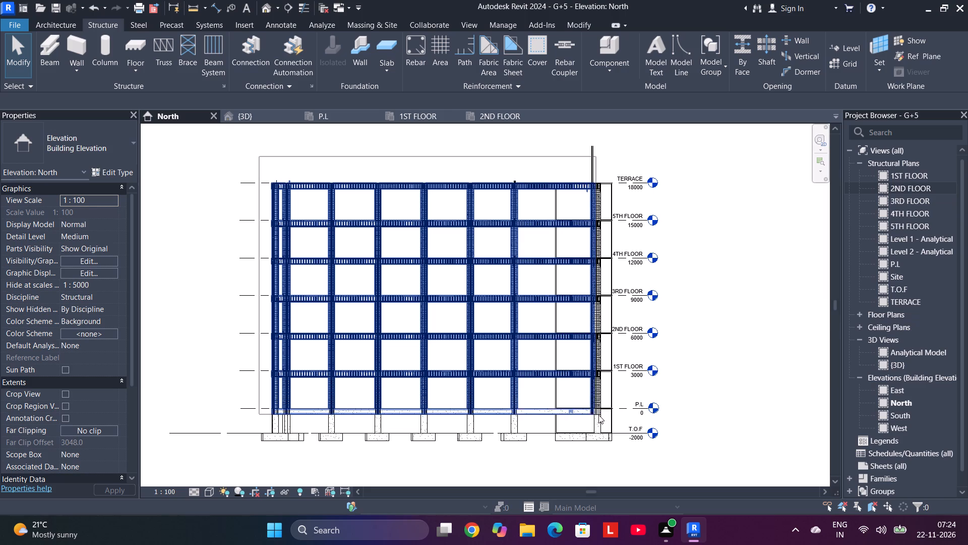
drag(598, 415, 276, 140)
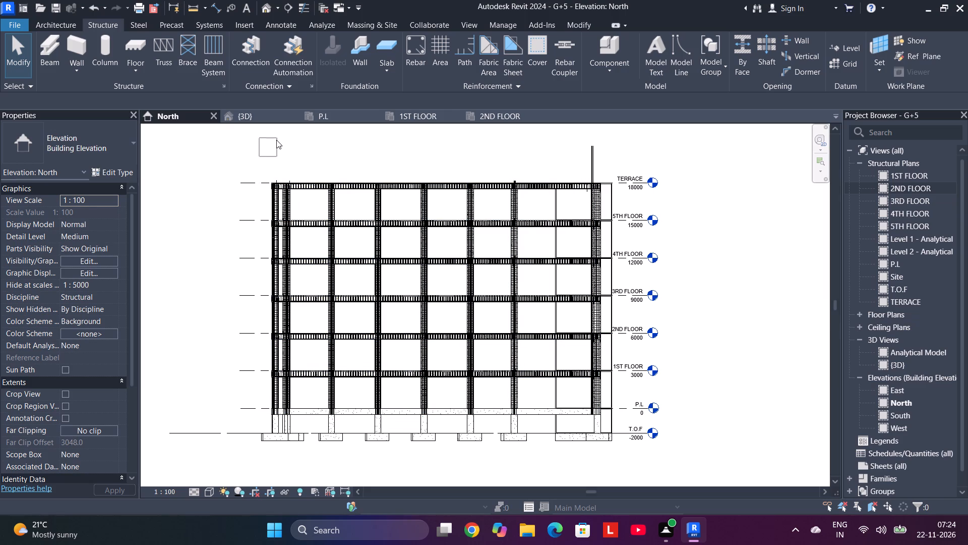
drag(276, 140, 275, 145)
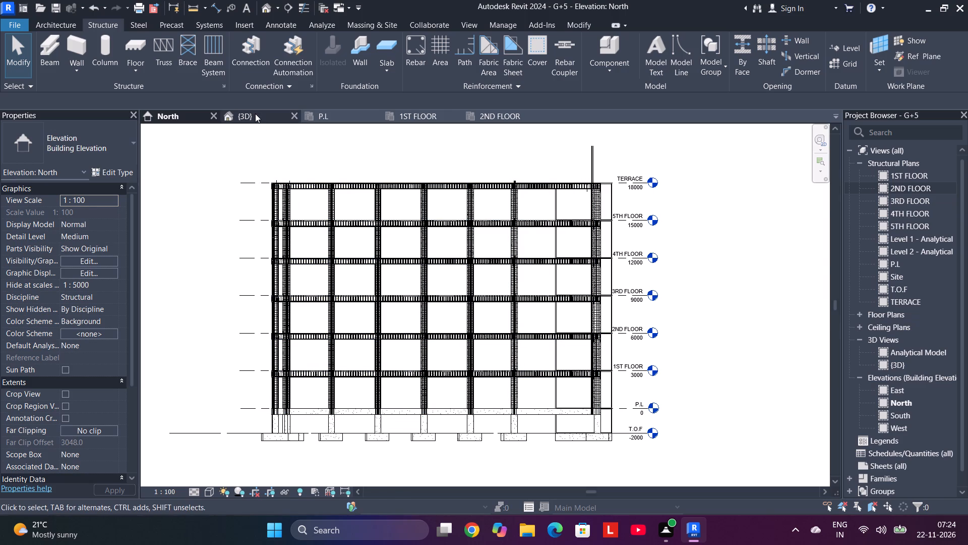
Examine the complete reinforced structure from several sides in the 3D view.
click(255, 114)
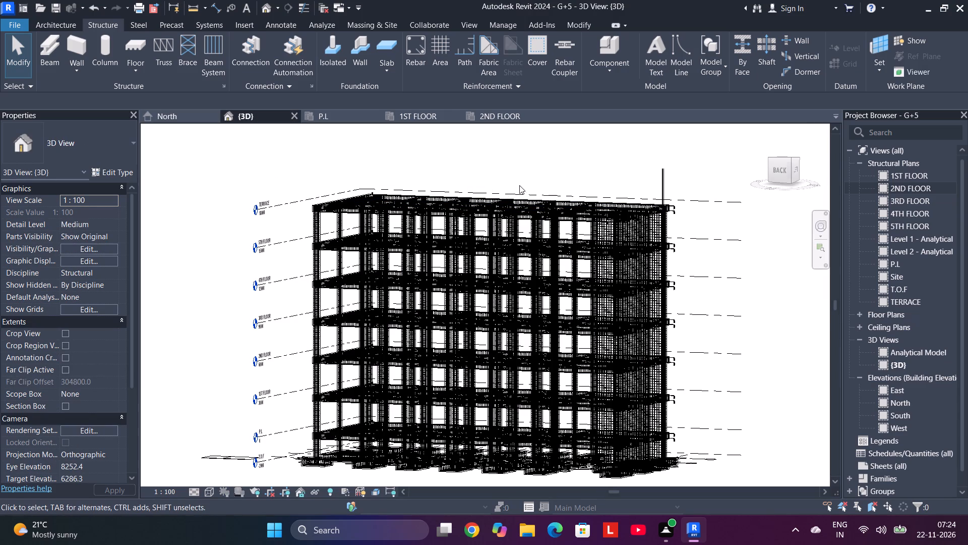
middle_drag(523, 181, 437, 158)
middle_click(437, 158)
scroll(436, 158, down, 1)
middle_drag(389, 155, 445, 158)
middle_click(445, 158)
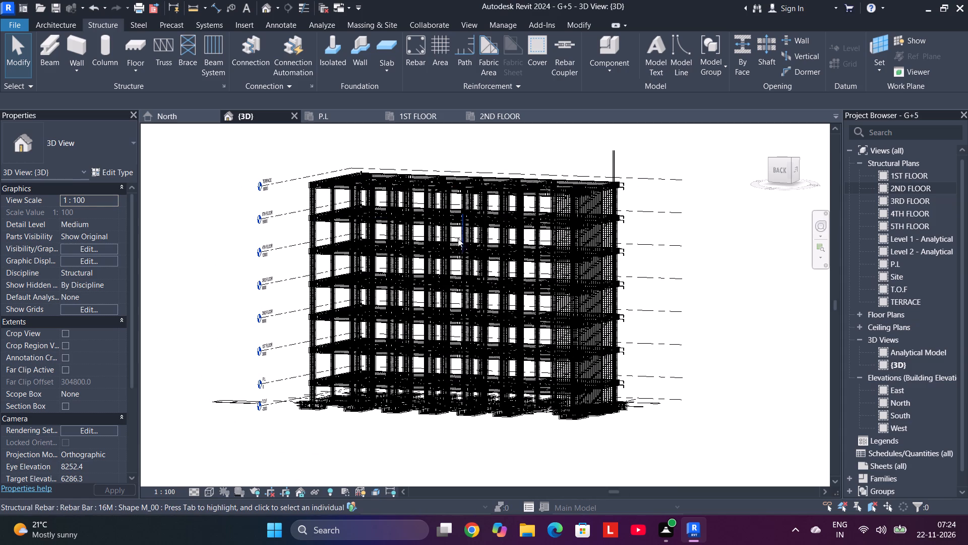
shift+middle_drag(216, 246, 476, 174)
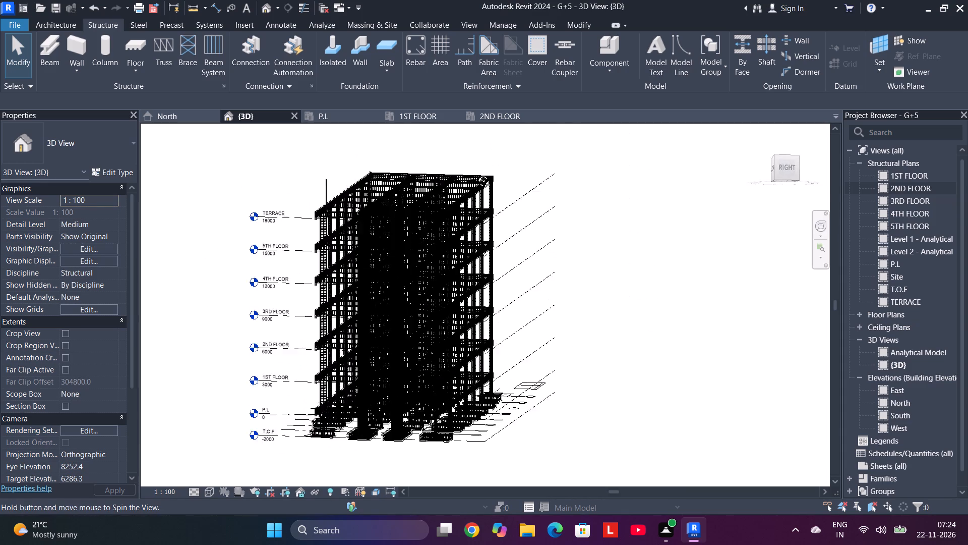
shift+middle_drag(476, 174, 350, 259)
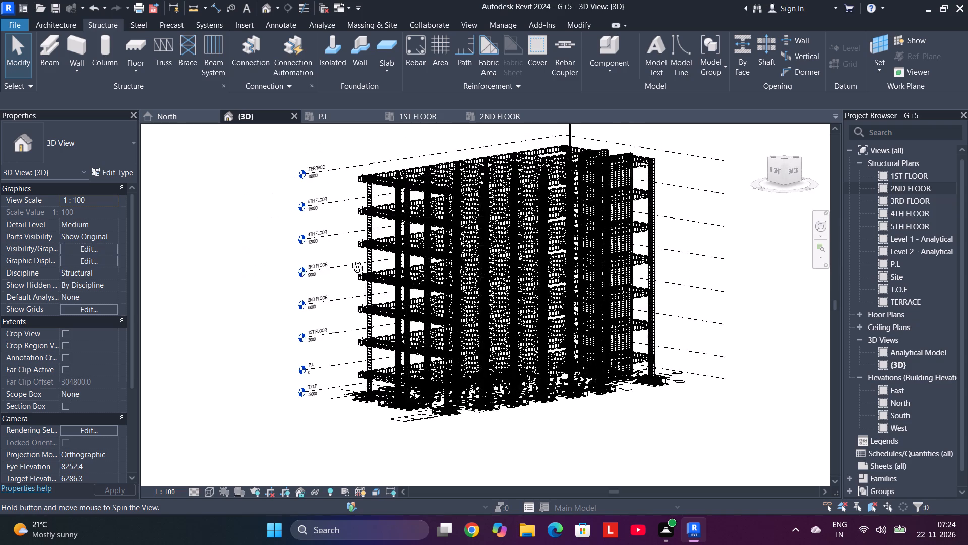
shift+middle_drag(350, 259, 255, 287)
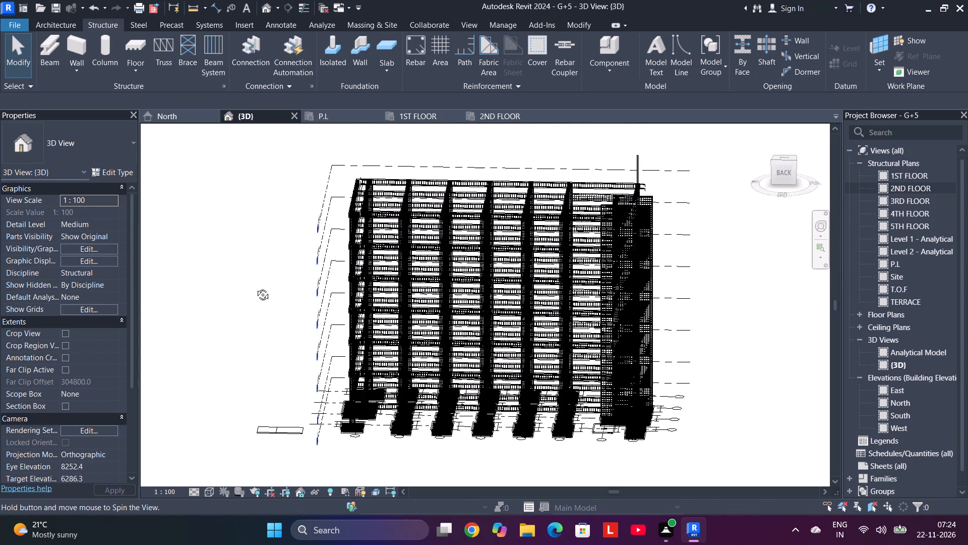
shift+middle_drag(255, 287, 304, 290)
shift+middle_click(305, 290)
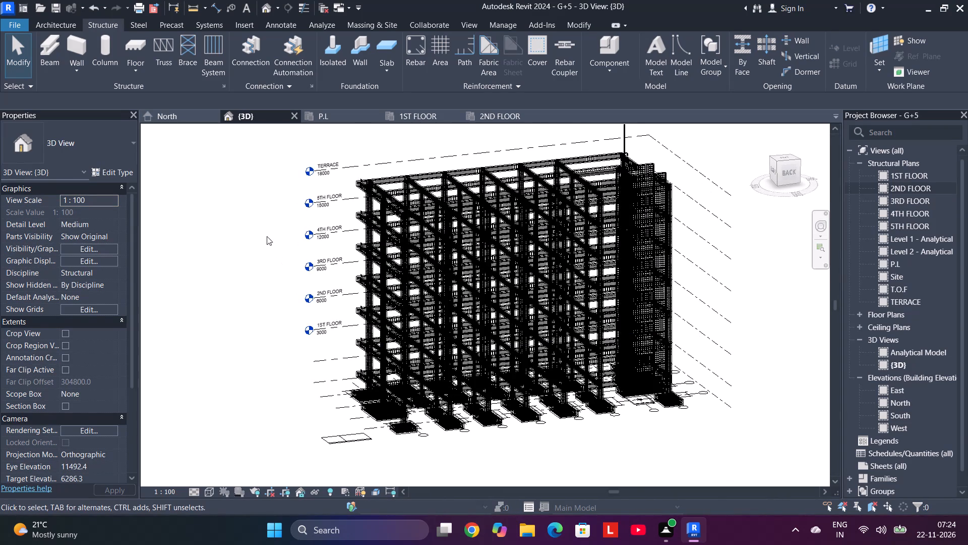
key(Escape)
click(260, 226)
Change the 3D view's visual style so the structural members show their material surfaces.
click(205, 493)
click(217, 480)
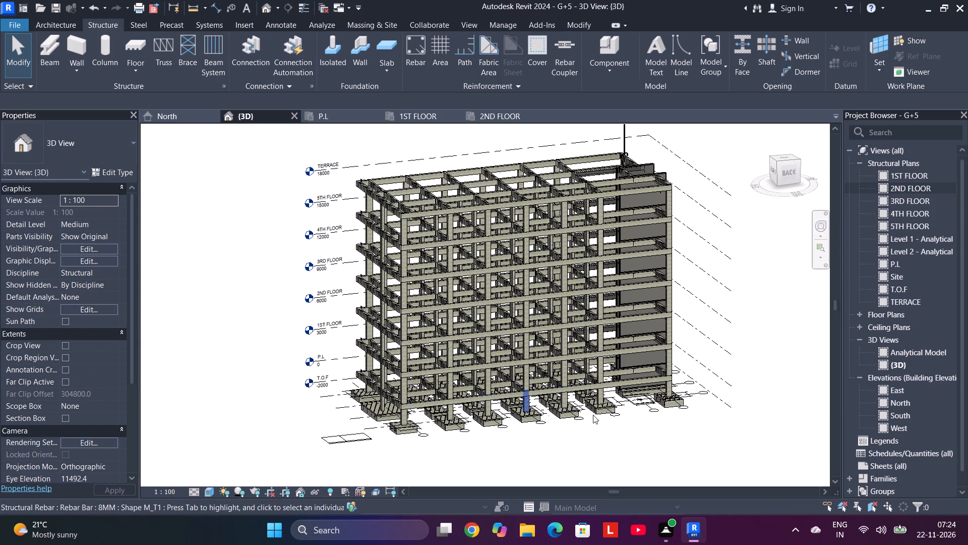
Select the whole structure in 3D and set the structural material of its Structural Foundations to Concrete, Cast In Situ.
scroll(417, 438, up, 6)
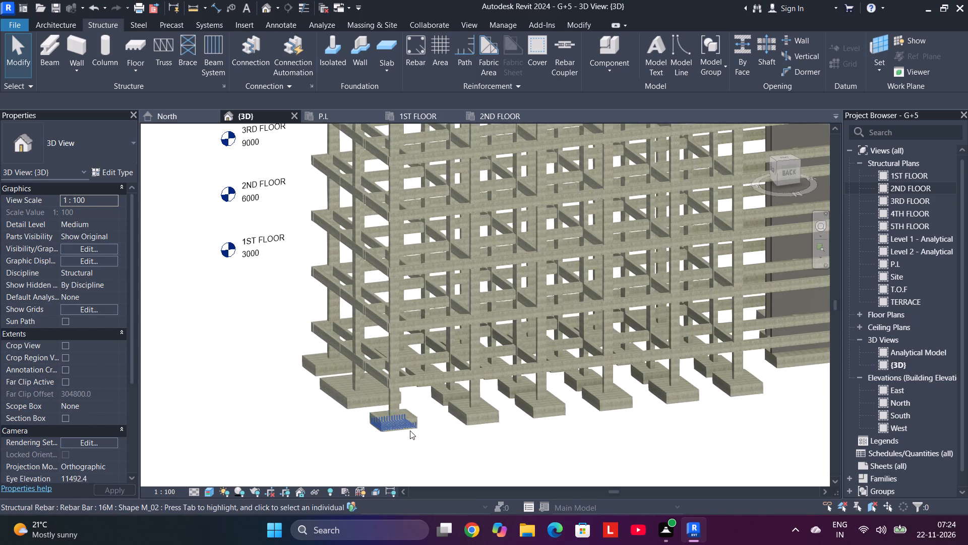
scroll(410, 430, up, 2)
scroll(326, 393, down, 3)
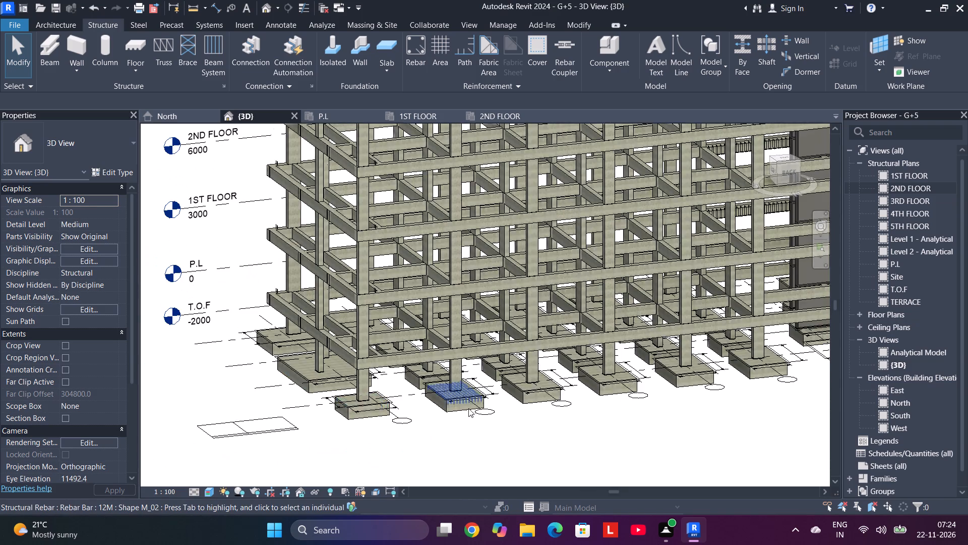
scroll(475, 408, down, 3)
scroll(374, 301, down, 4)
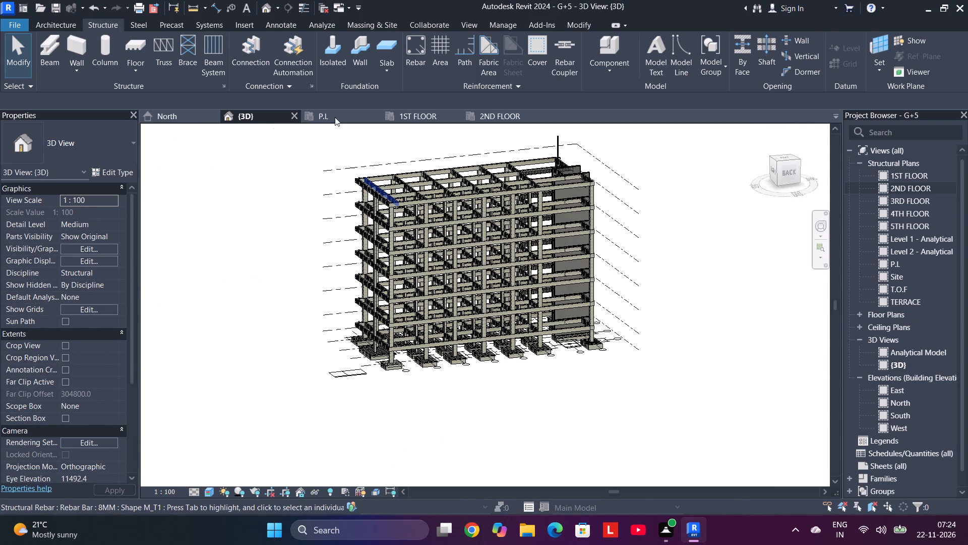
drag(330, 149, 646, 390)
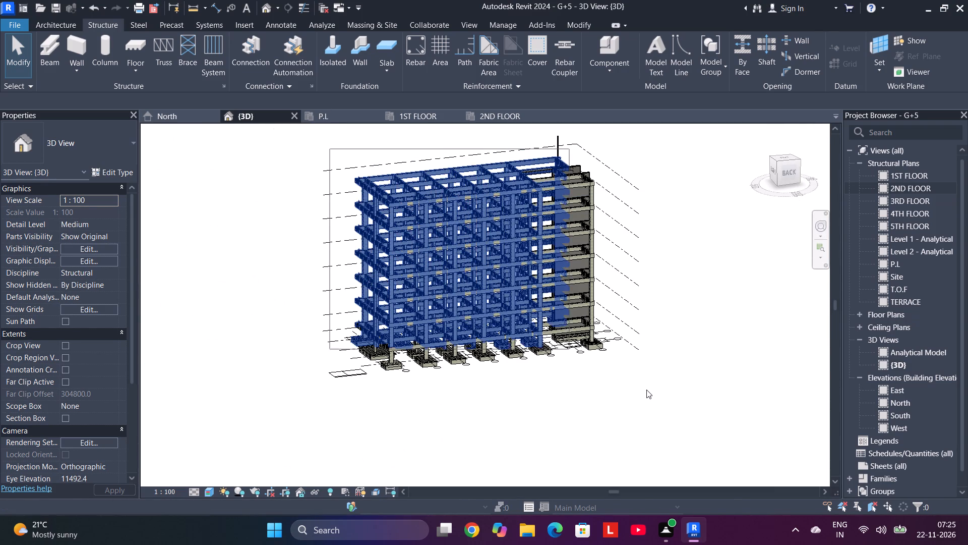
drag(646, 390, 618, 367)
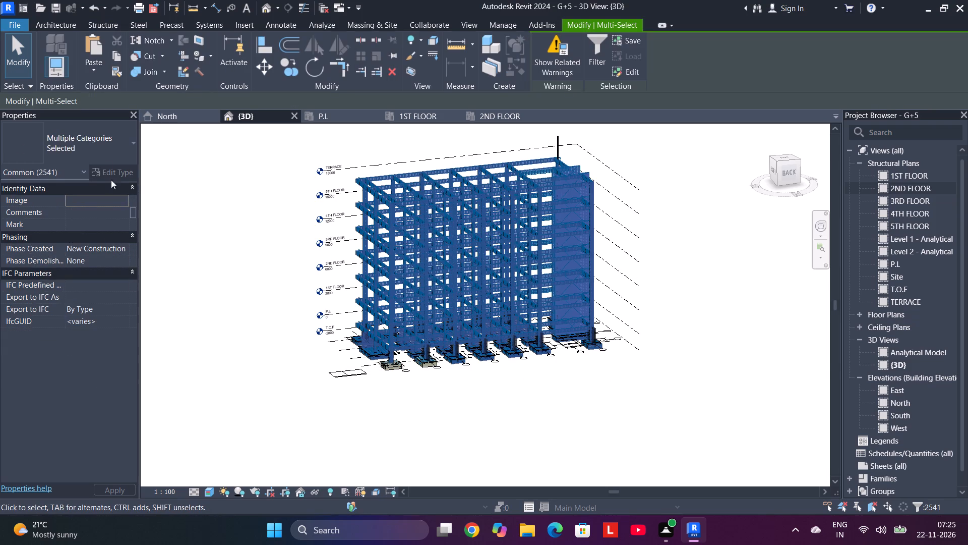
click(113, 151)
click(76, 174)
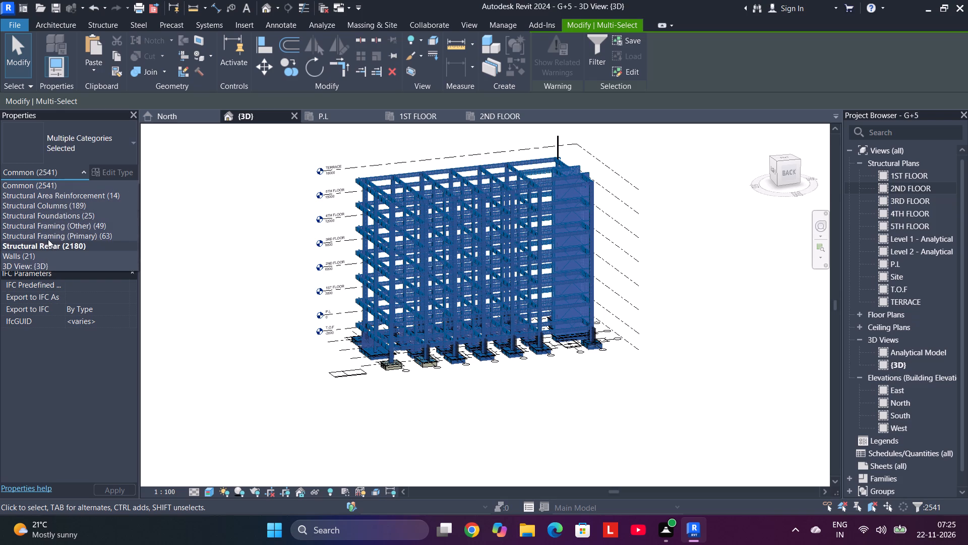
click(64, 215)
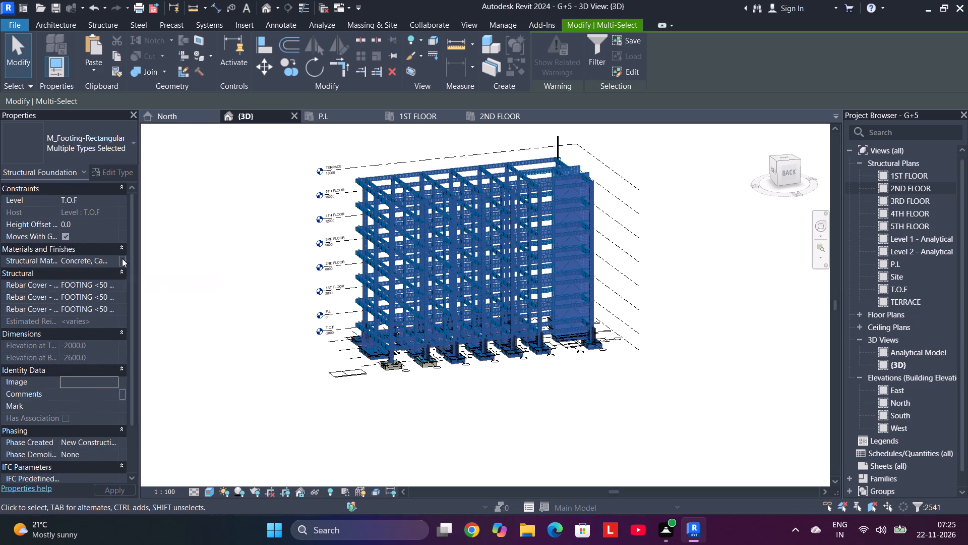
click(125, 258)
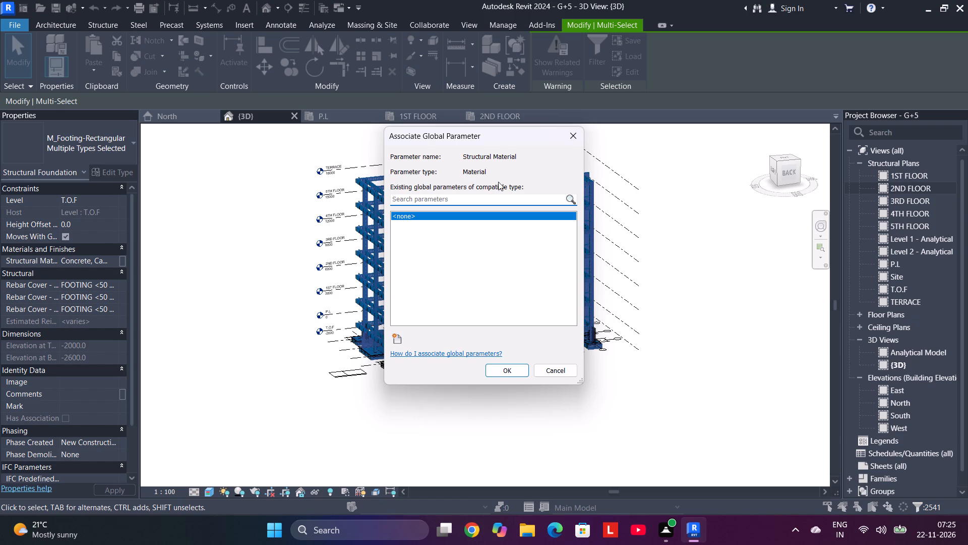
click(579, 140)
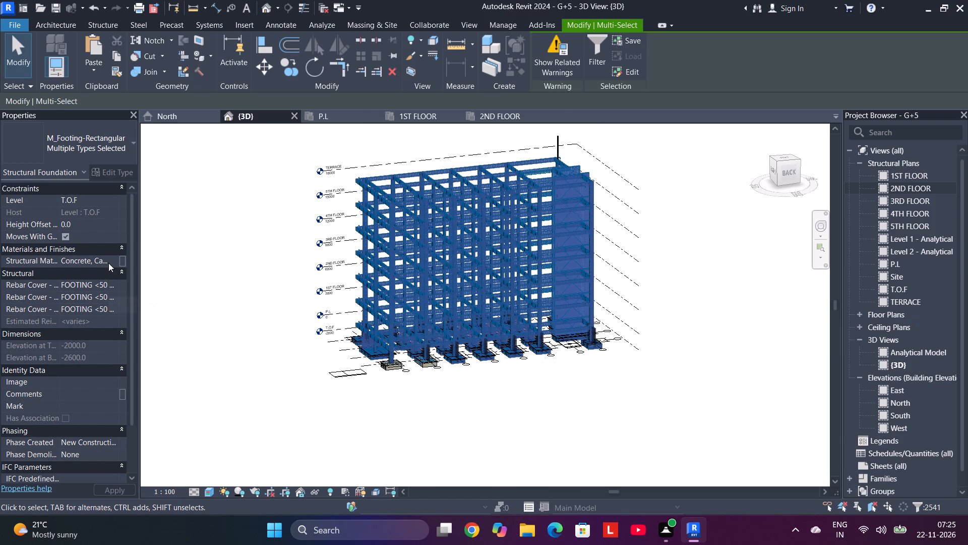
click(108, 262)
click(113, 258)
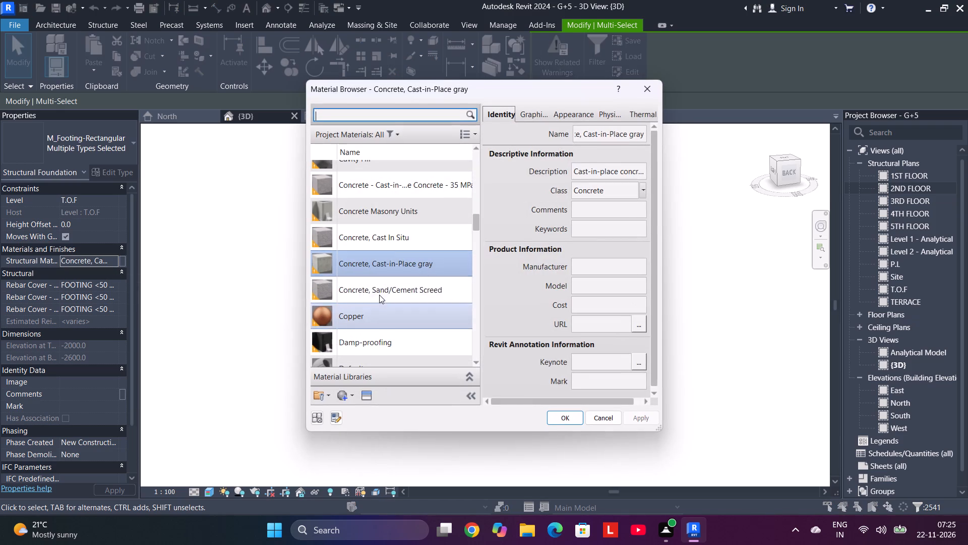
click(399, 243)
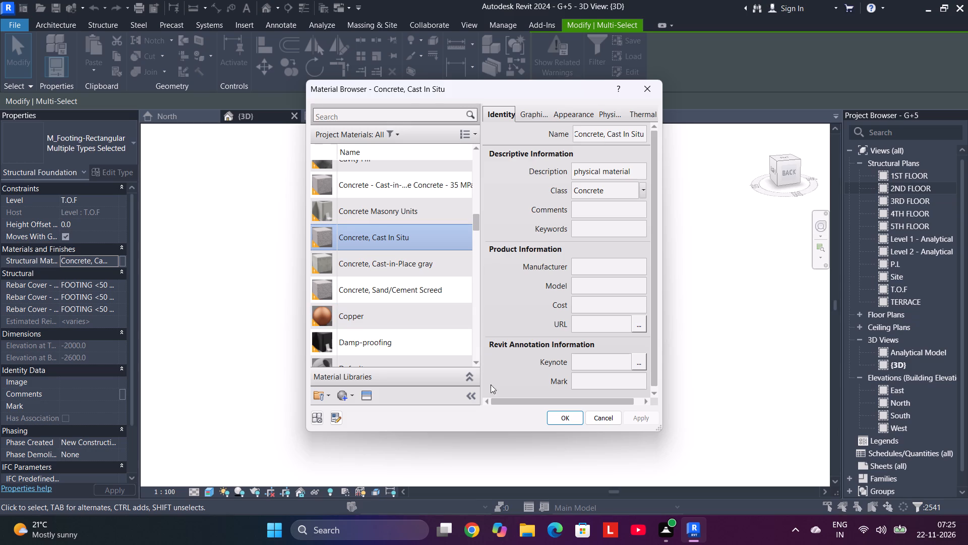
click(563, 416)
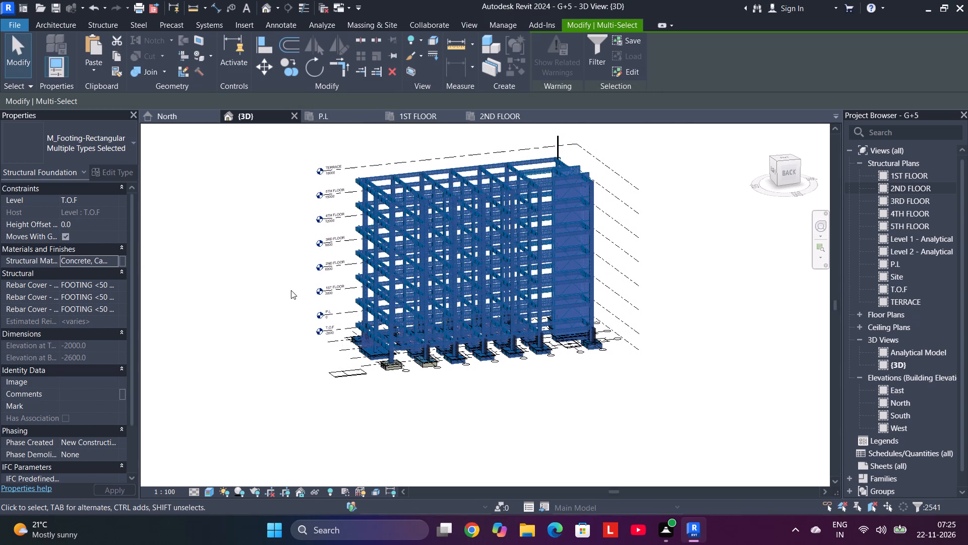
Set the structural material of the Structural Columns in the selection to Concrete, Cast In Situ.
click(108, 153)
click(78, 142)
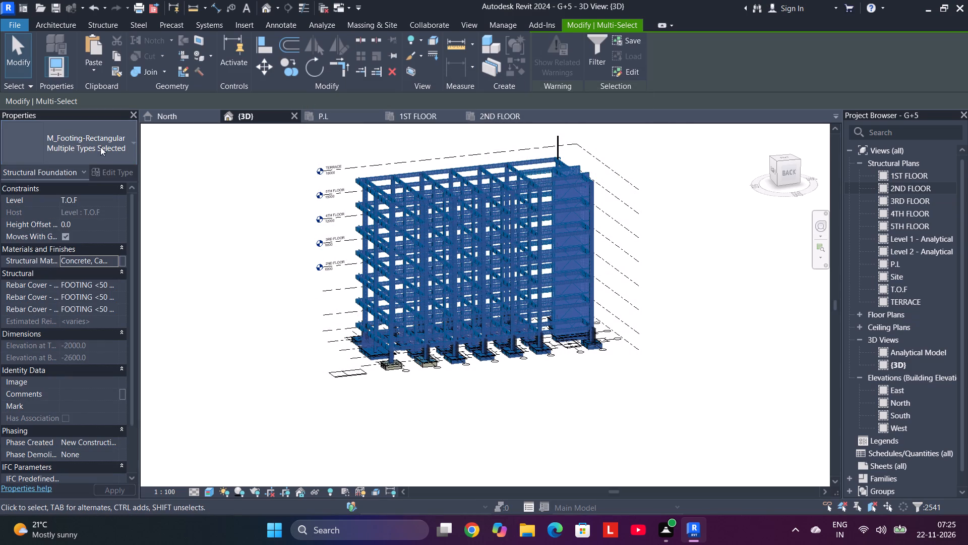
click(79, 168)
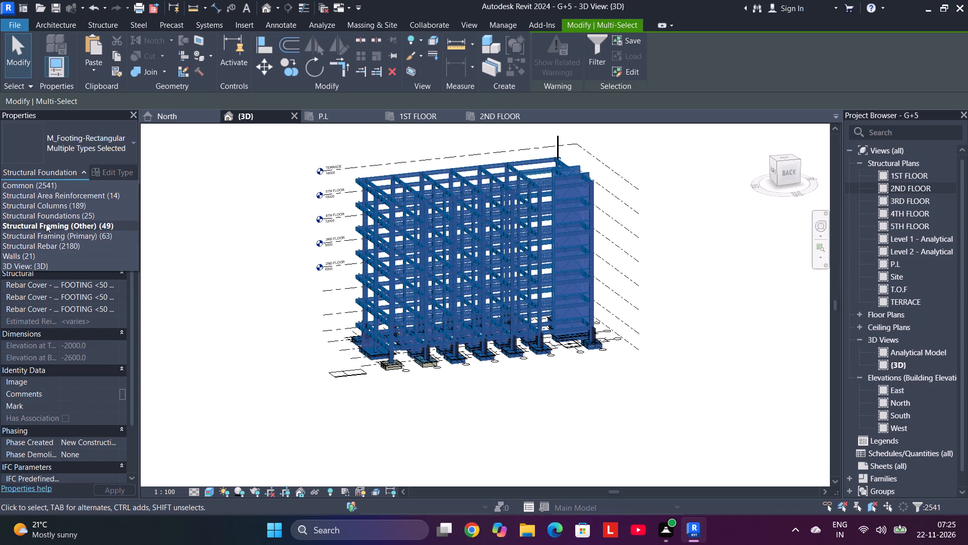
click(51, 204)
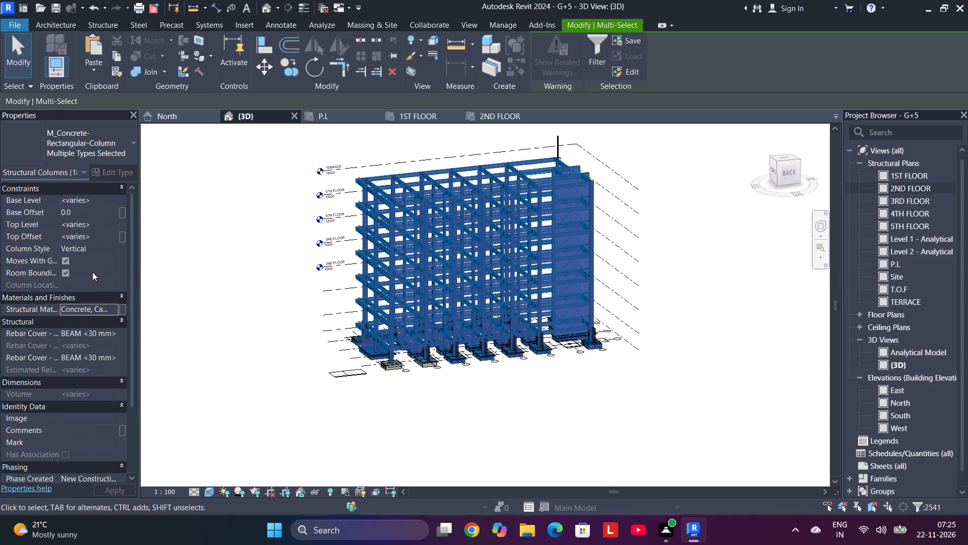
click(111, 307)
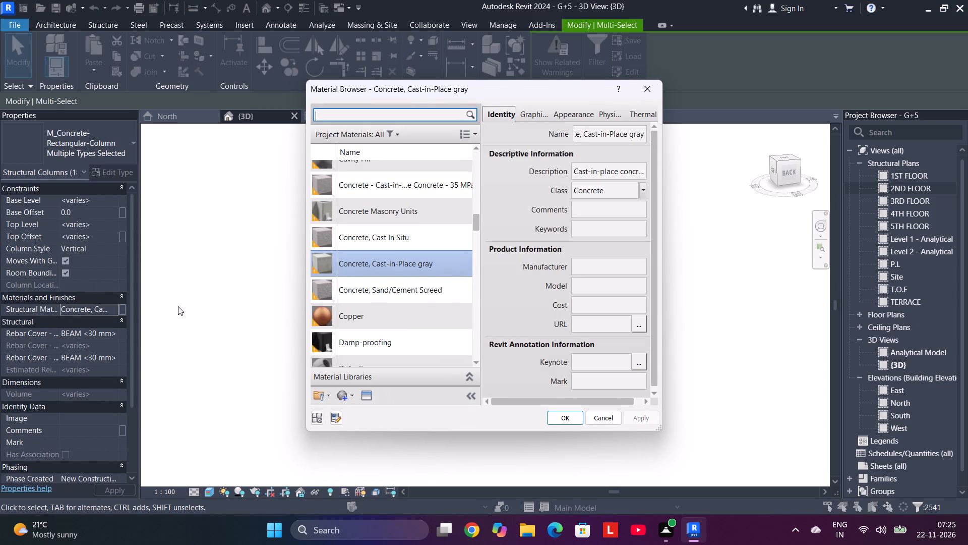
click(388, 233)
click(562, 416)
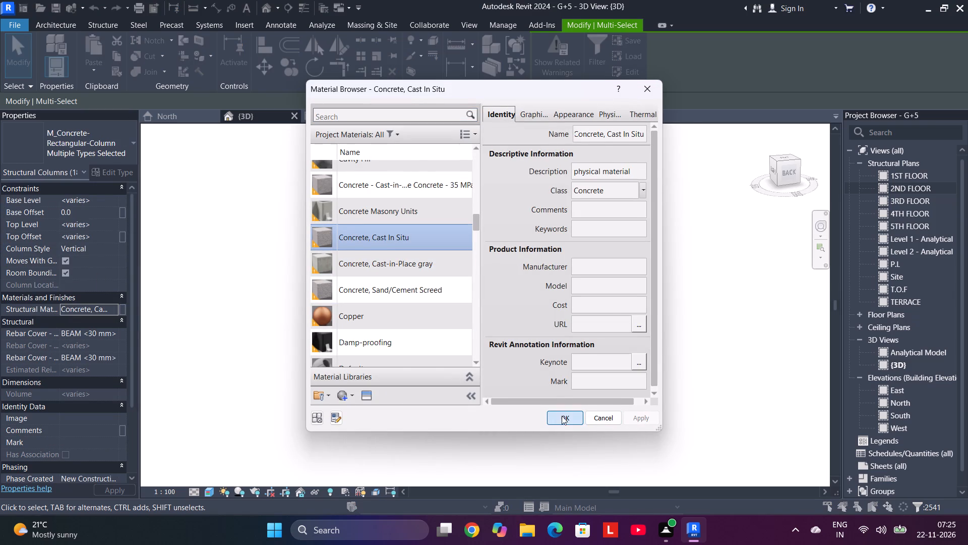
Filter the selected structure to its walls, inspect the Generic - 200mm type properties and layer assembly, and clear the selection.
click(67, 178)
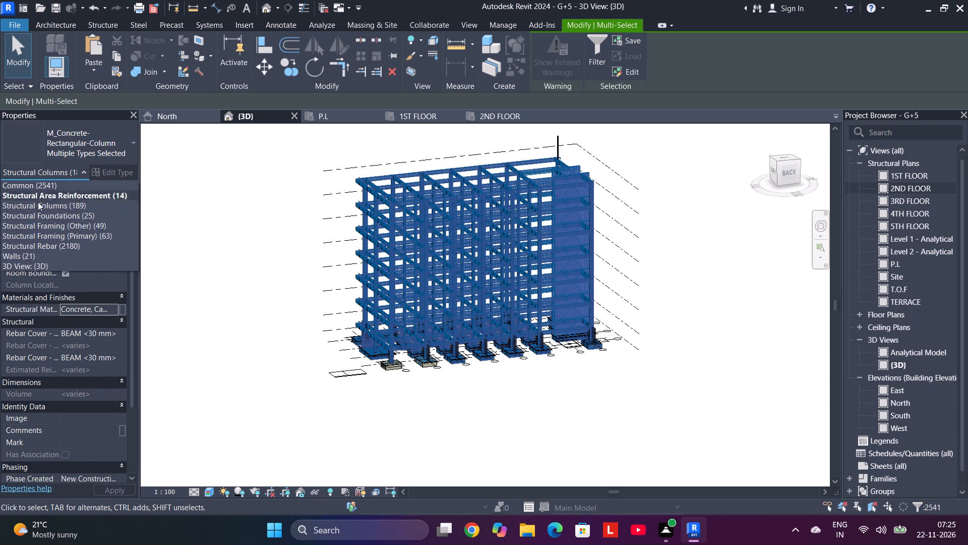
scroll(38, 212, up, 3)
scroll(53, 204, down, 1)
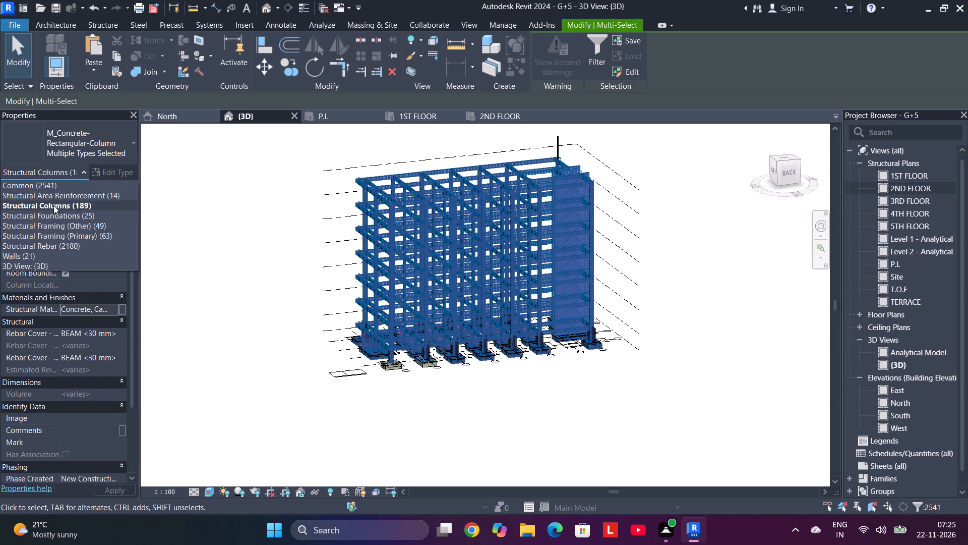
click(43, 257)
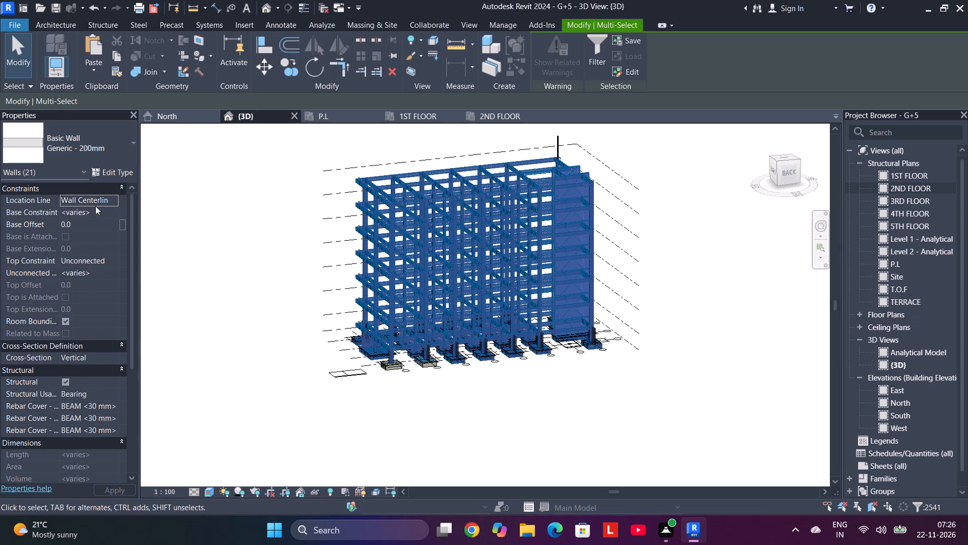
scroll(81, 302, up, 3)
scroll(82, 307, down, 1)
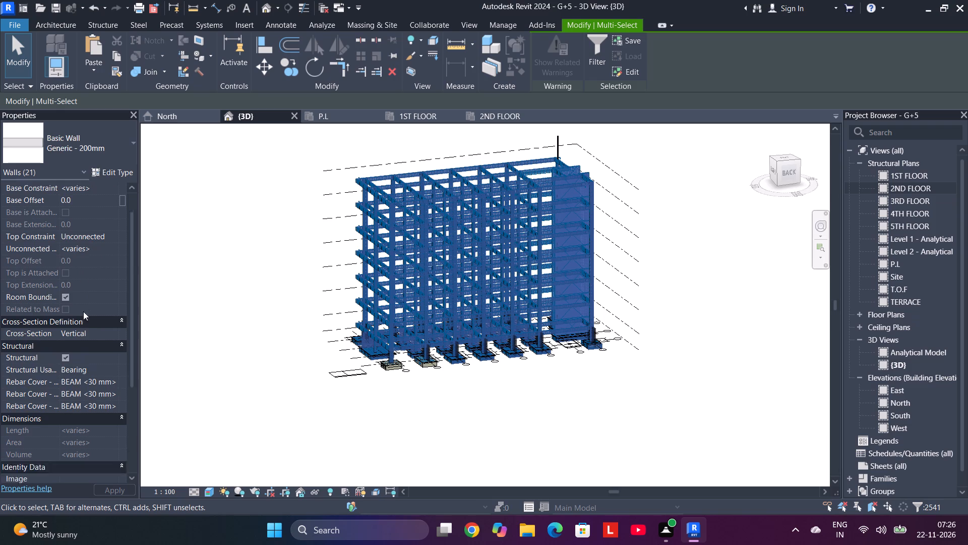
scroll(83, 311, down, 3)
scroll(85, 319, up, 3)
scroll(90, 182, up, 3)
click(110, 172)
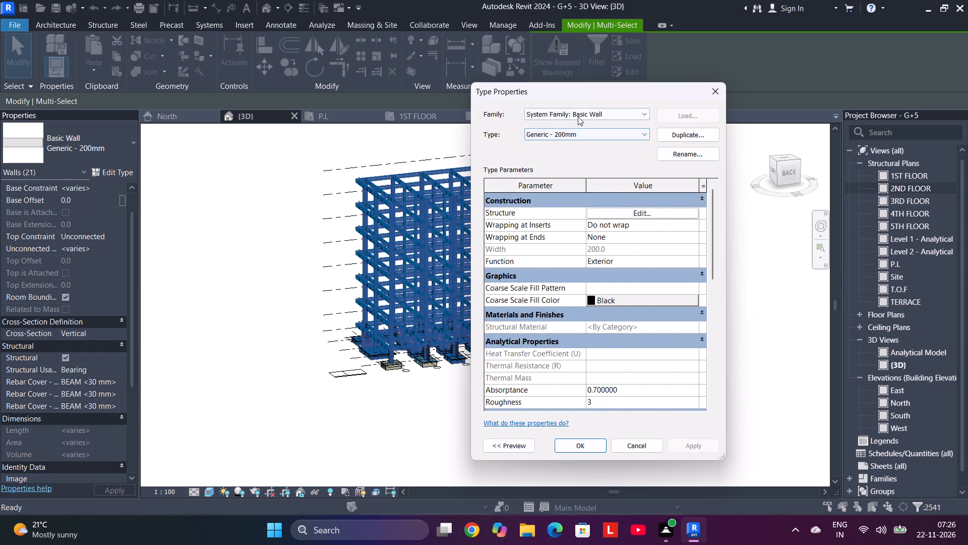
click(579, 130)
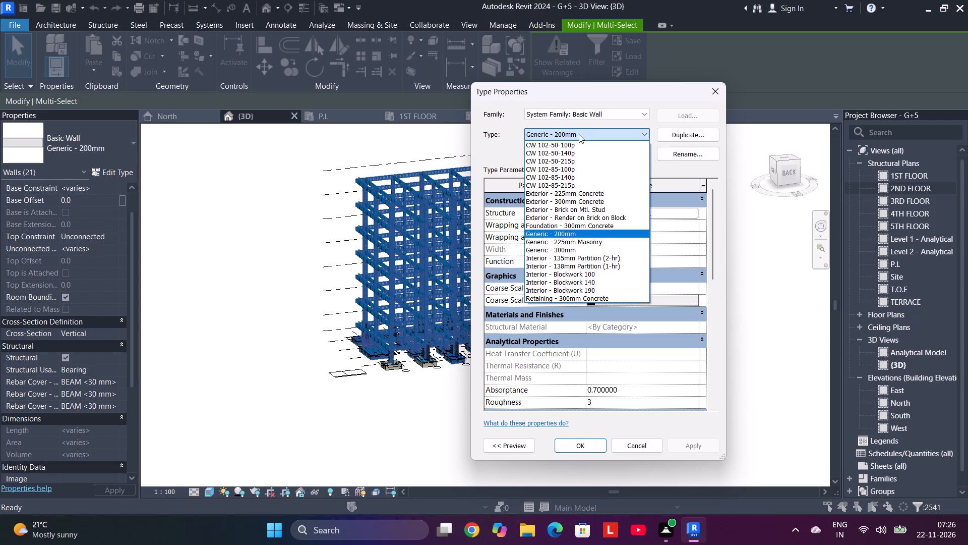
click(579, 134)
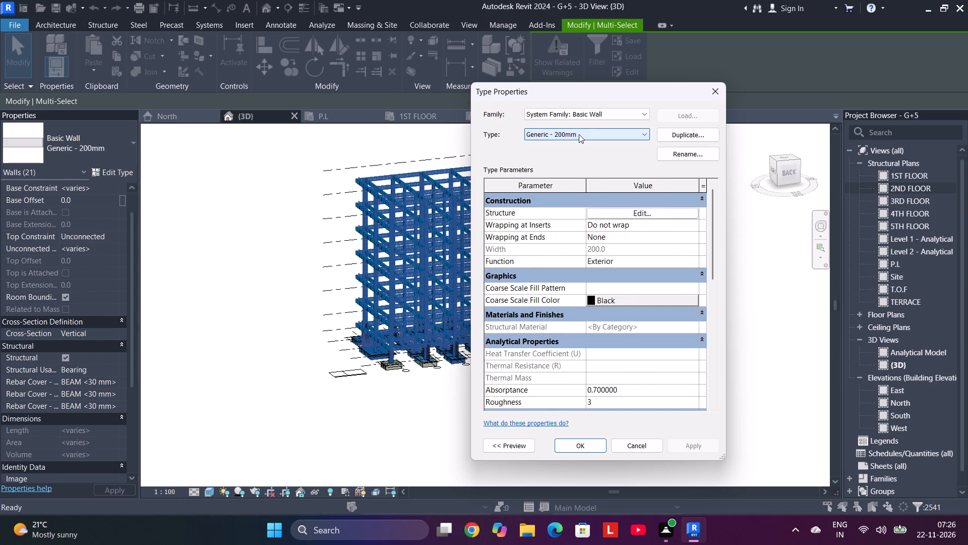
click(584, 115)
click(584, 115)
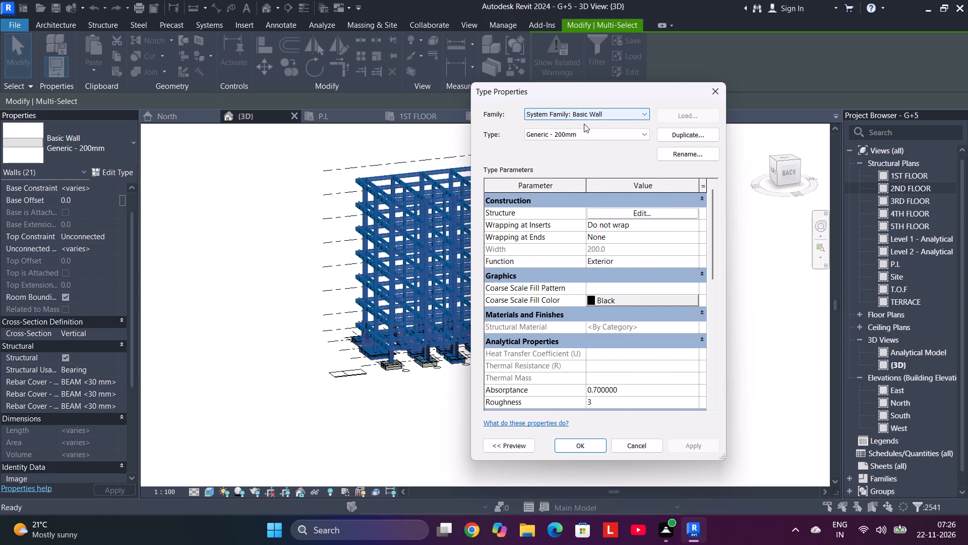
click(620, 210)
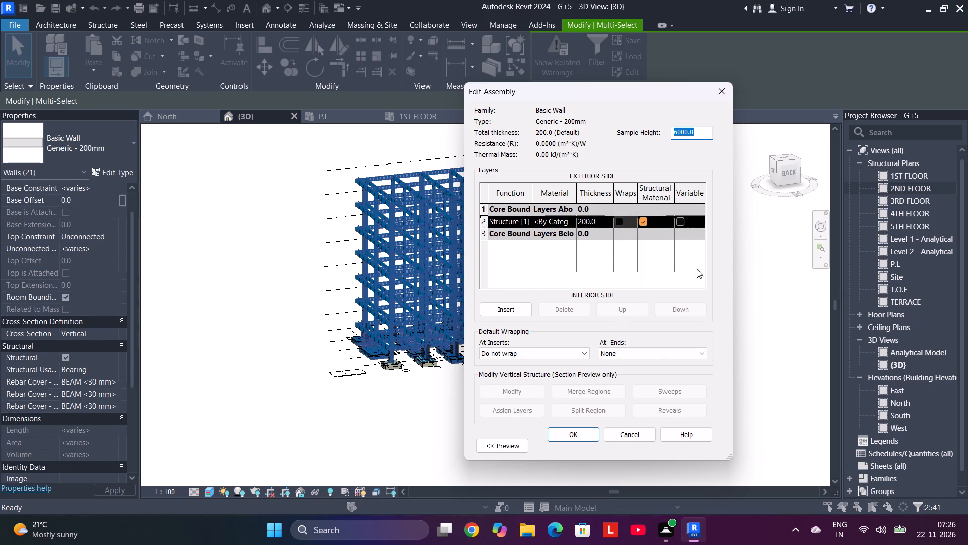
click(571, 433)
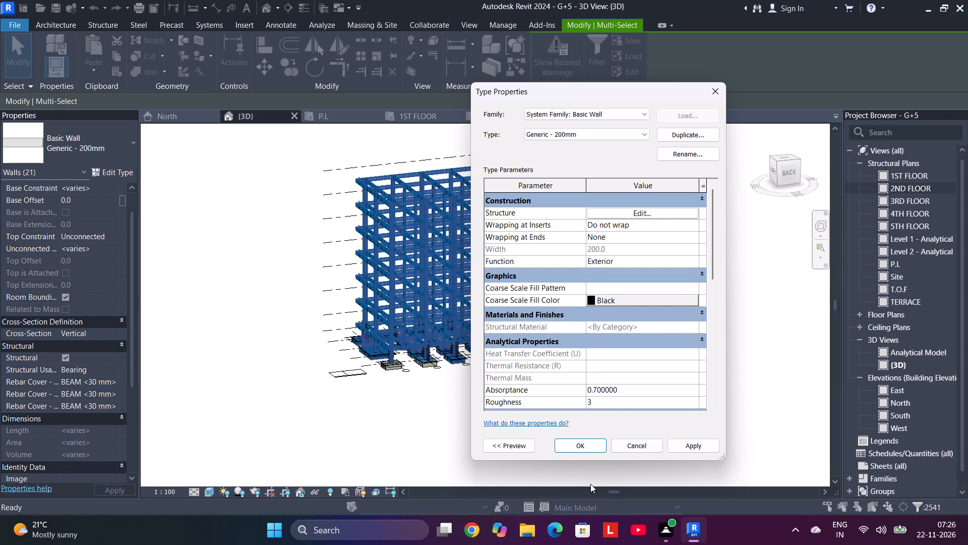
click(581, 449)
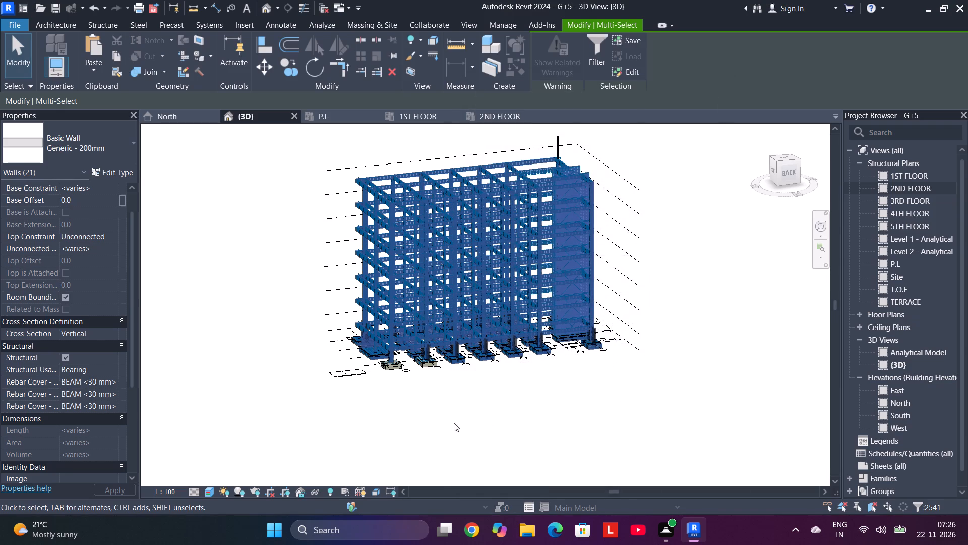
click(452, 431)
key(Escape)
key(Escape)
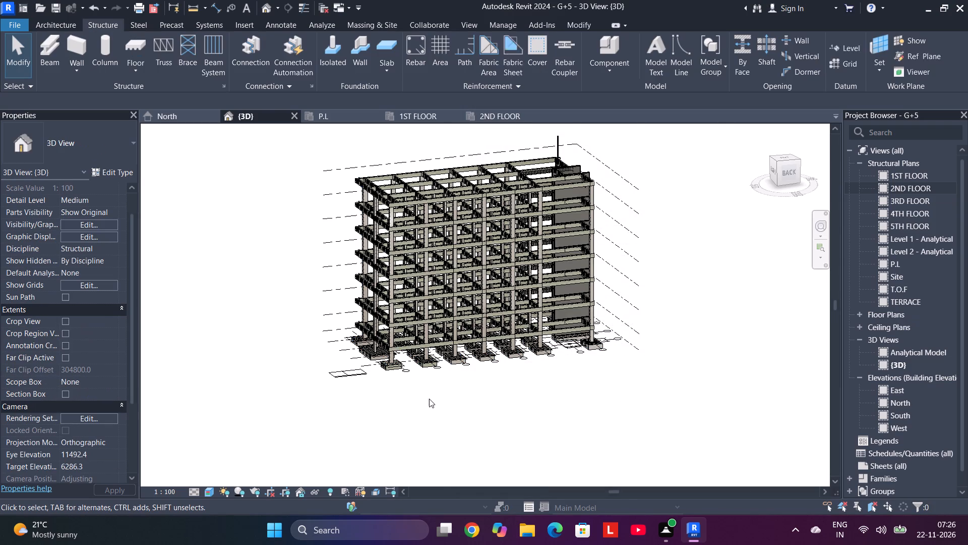
Set the structural material of the 2000X1700X600 corner footing to Concrete, Cast In Situ.
scroll(387, 394, up, 10)
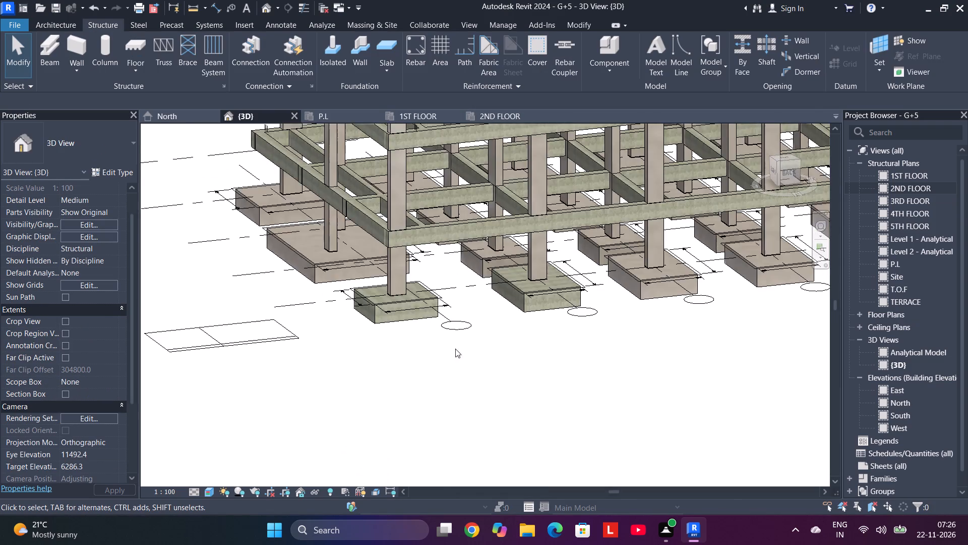
middle_drag(456, 349, 412, 424)
scroll(327, 392, up, 4)
shift+middle_drag(475, 397, 451, 377)
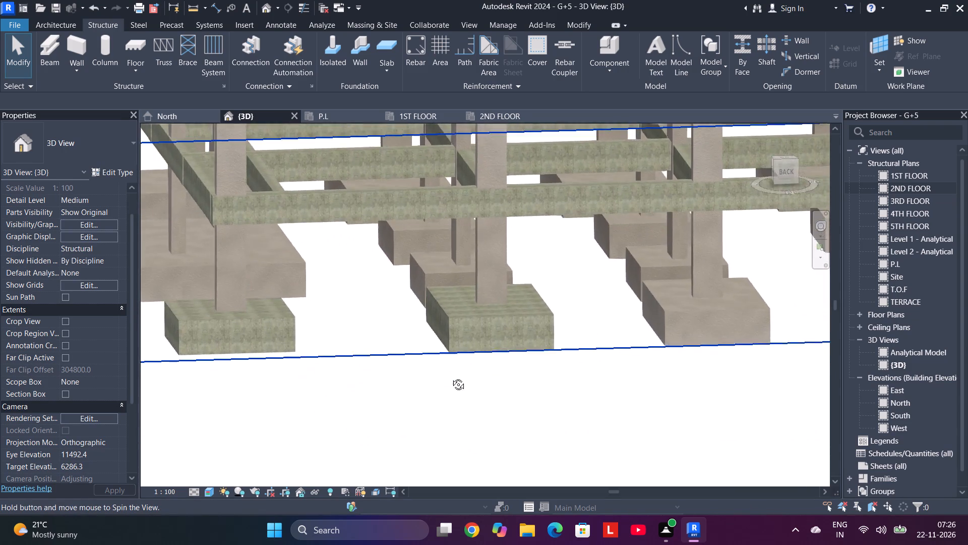
shift+middle_drag(451, 377, 451, 374)
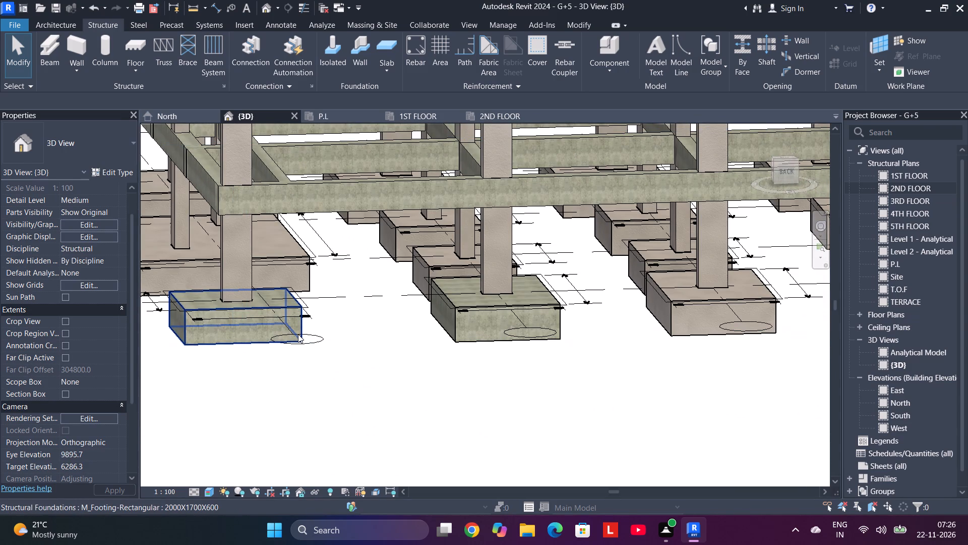
click(298, 335)
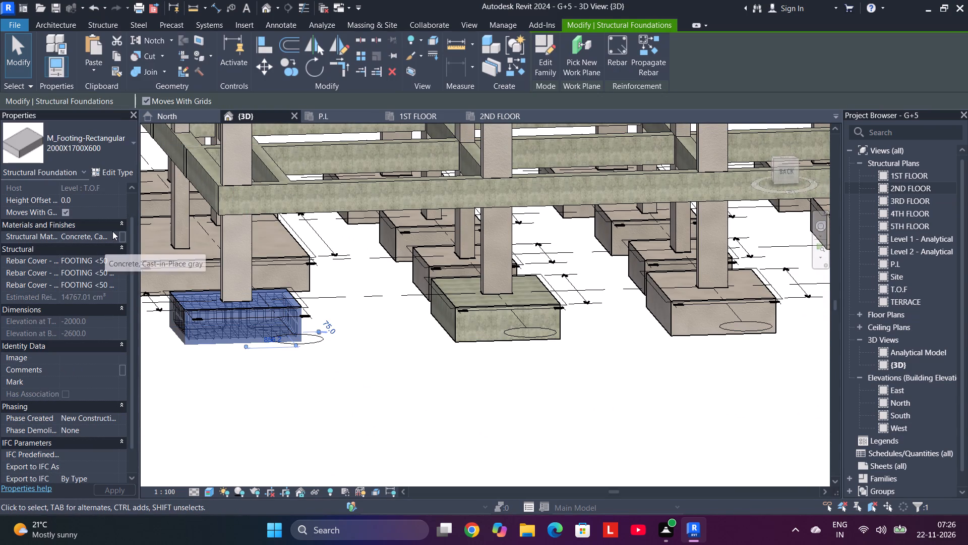
click(112, 233)
click(433, 239)
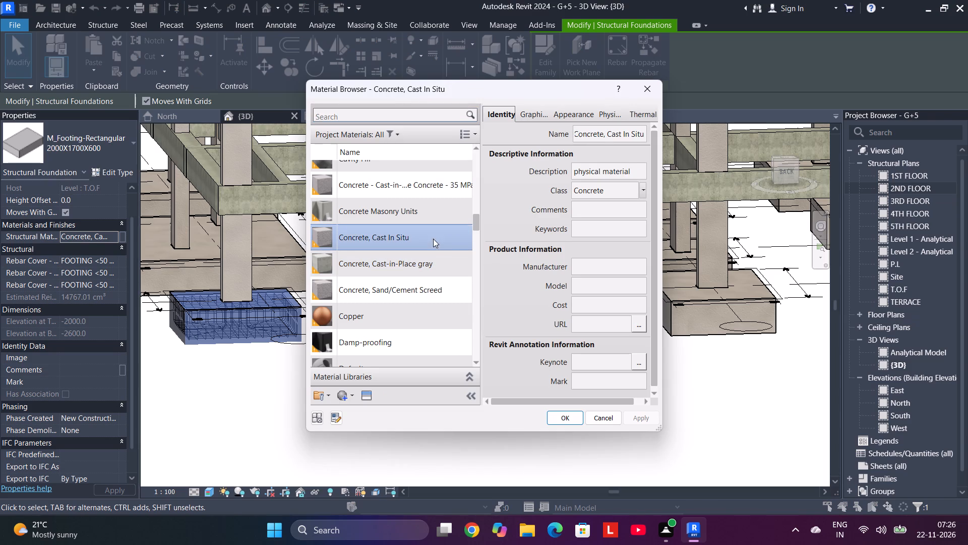
click(562, 415)
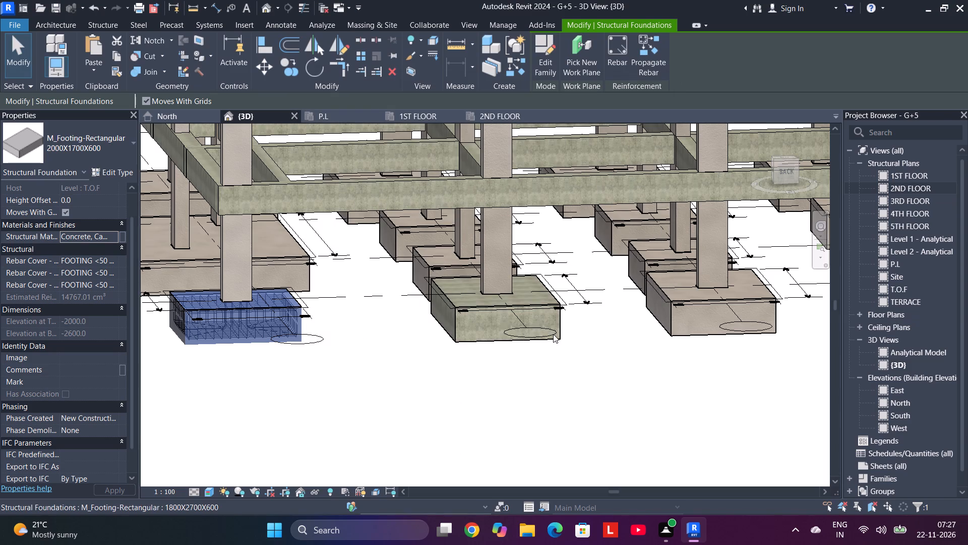
Set the structural material of the adjacent 1800X2700X600 footing to Concrete, Cast In Situ and clear the selection.
scroll(554, 335, up, 5)
click(565, 320)
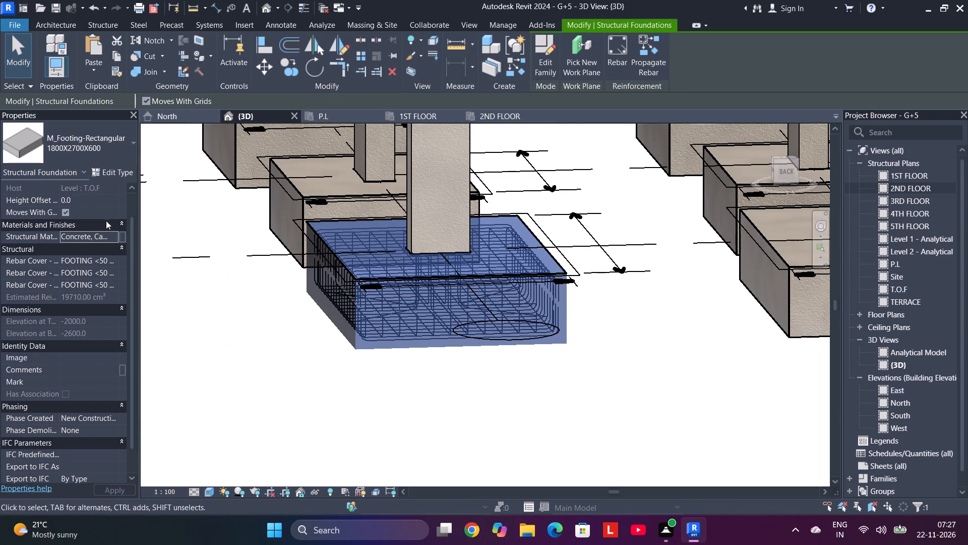
click(112, 235)
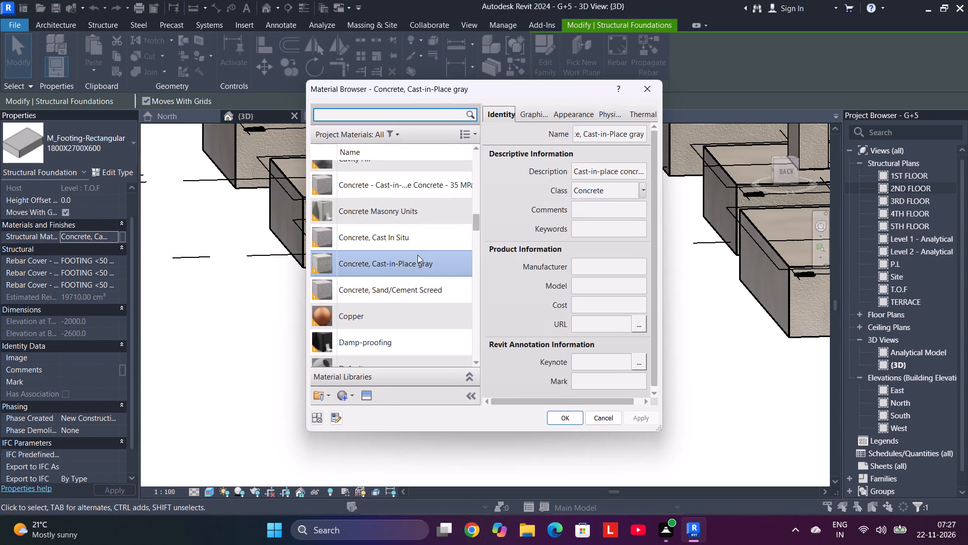
click(418, 244)
click(557, 418)
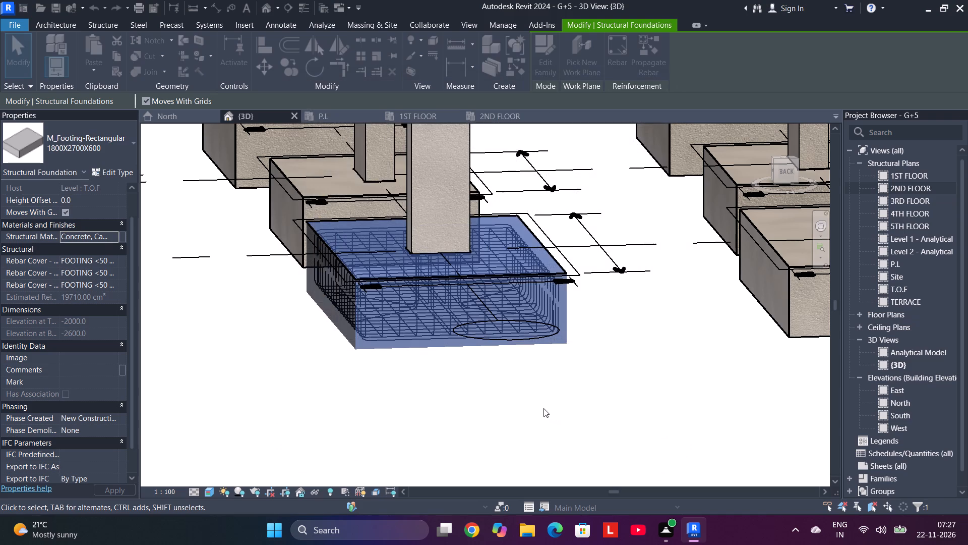
scroll(524, 388, down, 9)
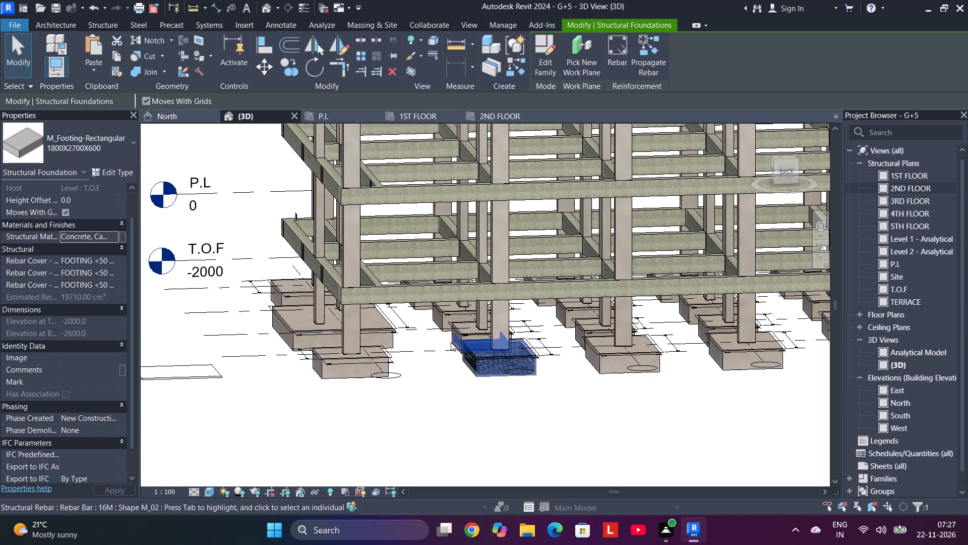
key(Escape)
Select all the P.L level beams in 3D and set the structural material of their Structural Framing (Other) to Concrete, Cast In Situ.
shift+middle_drag(490, 415, 451, 383)
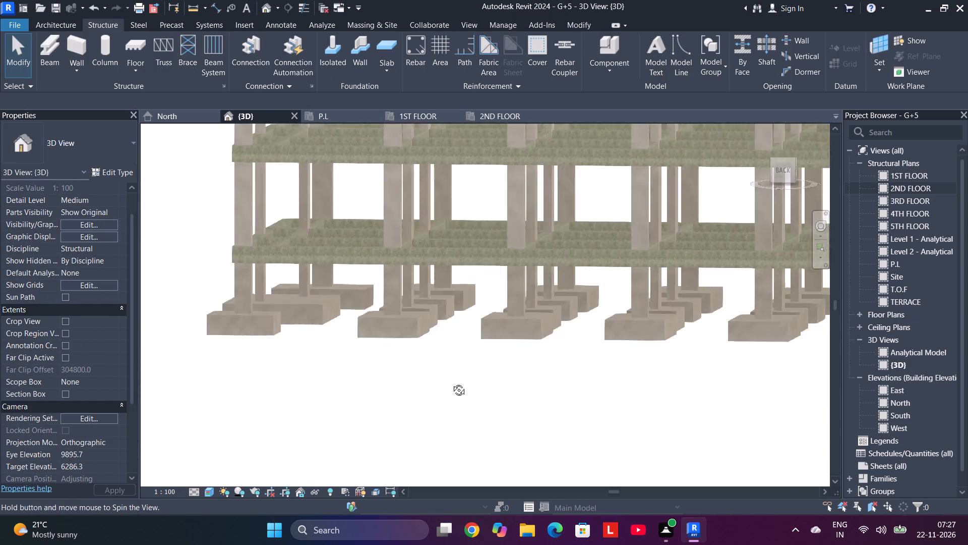
shift+middle_drag(451, 383, 474, 376)
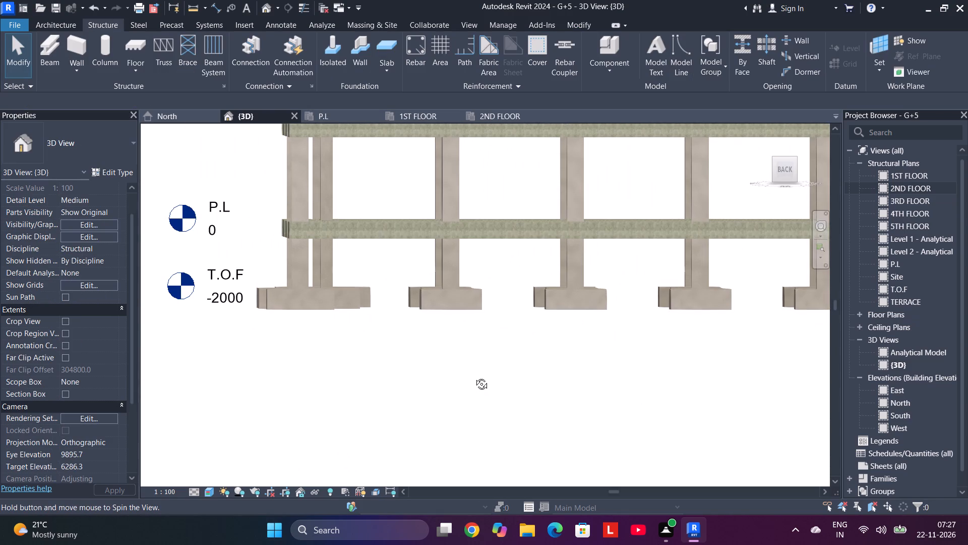
shift+middle_drag(474, 376, 472, 376)
scroll(494, 376, down, 2)
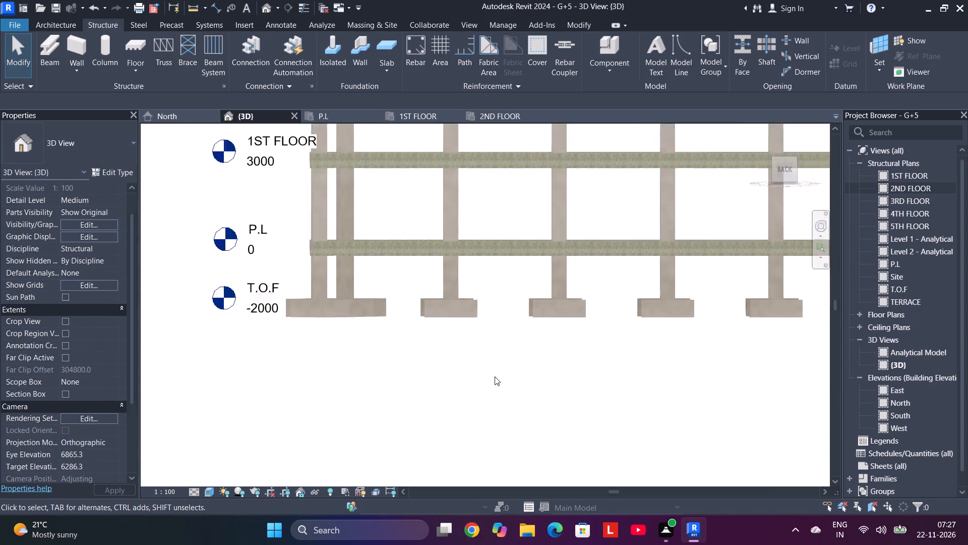
scroll(495, 376, down, 2)
middle_drag(521, 384, 381, 396)
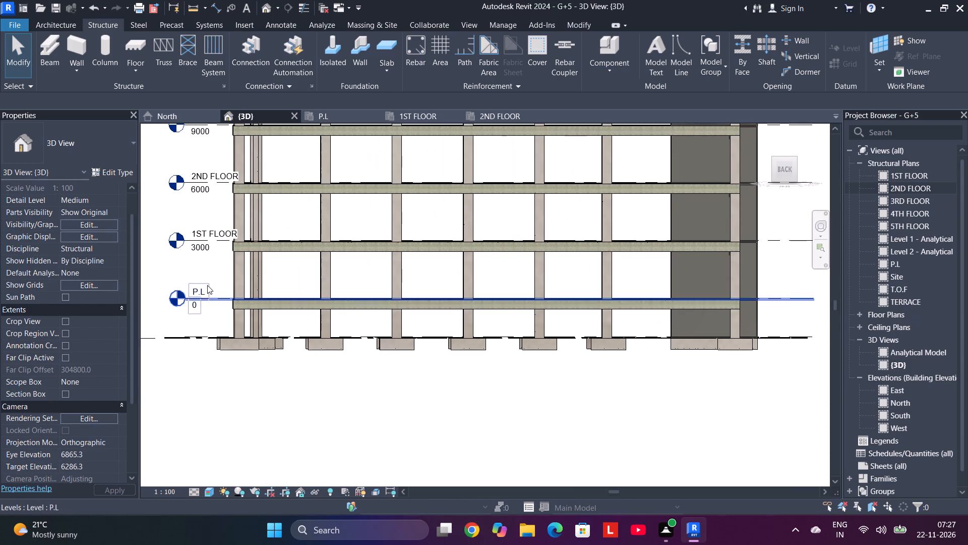
drag(214, 275, 682, 310)
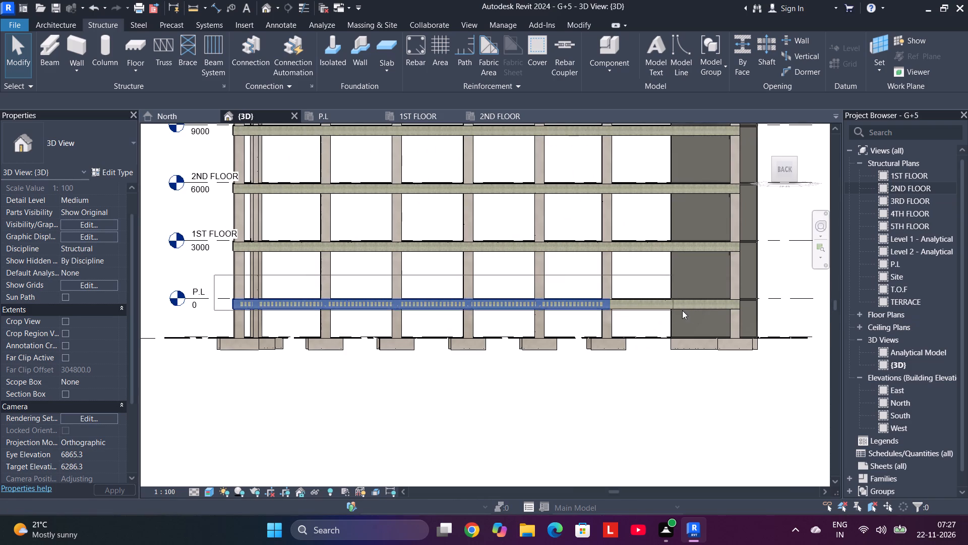
drag(682, 310, 746, 315)
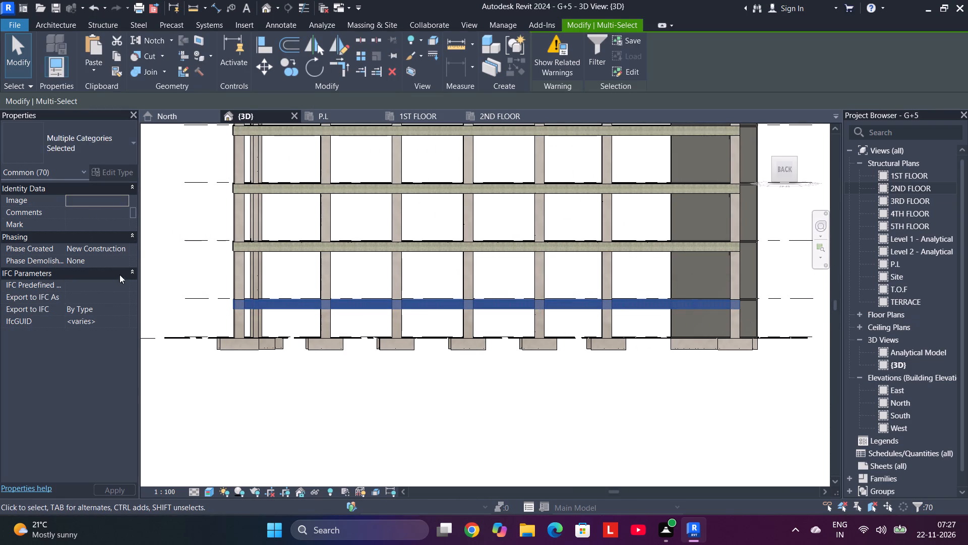
click(64, 178)
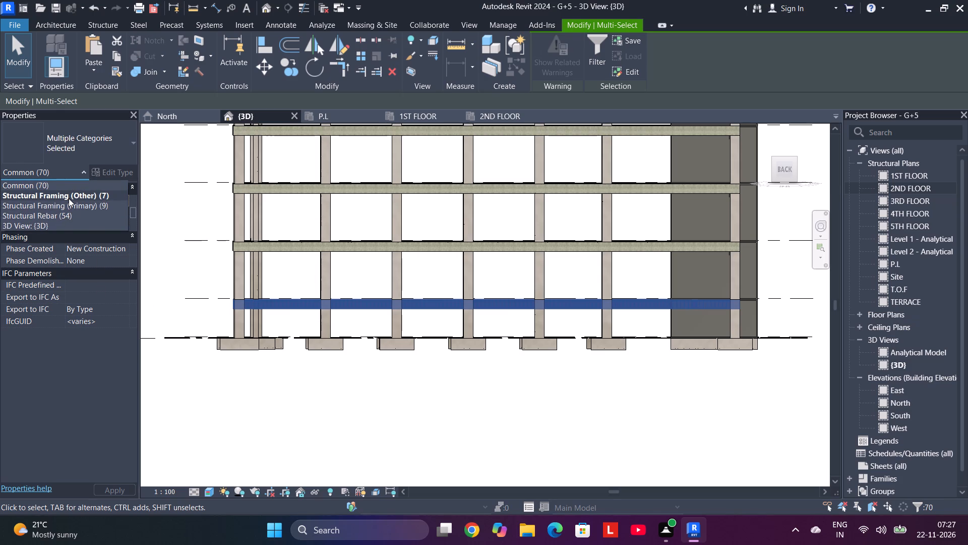
click(69, 198)
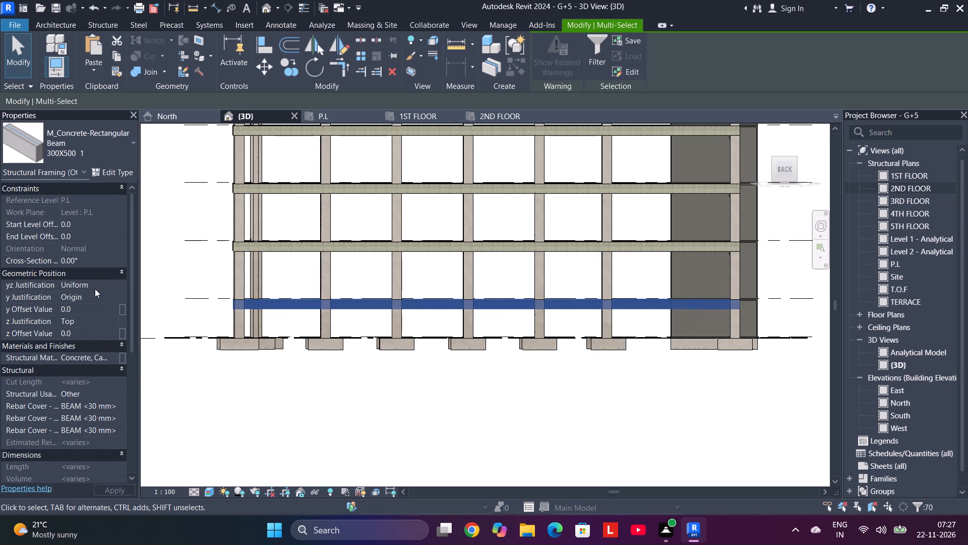
click(115, 358)
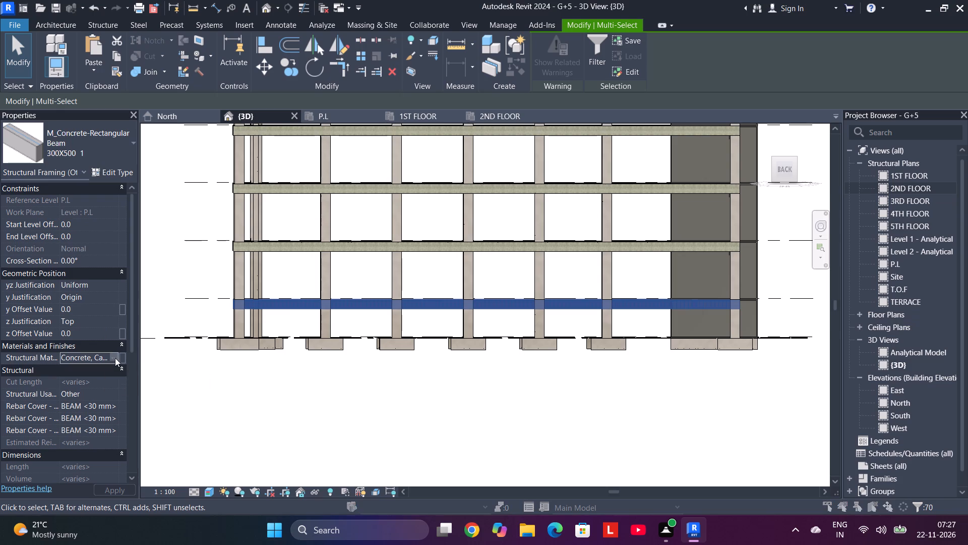
click(379, 238)
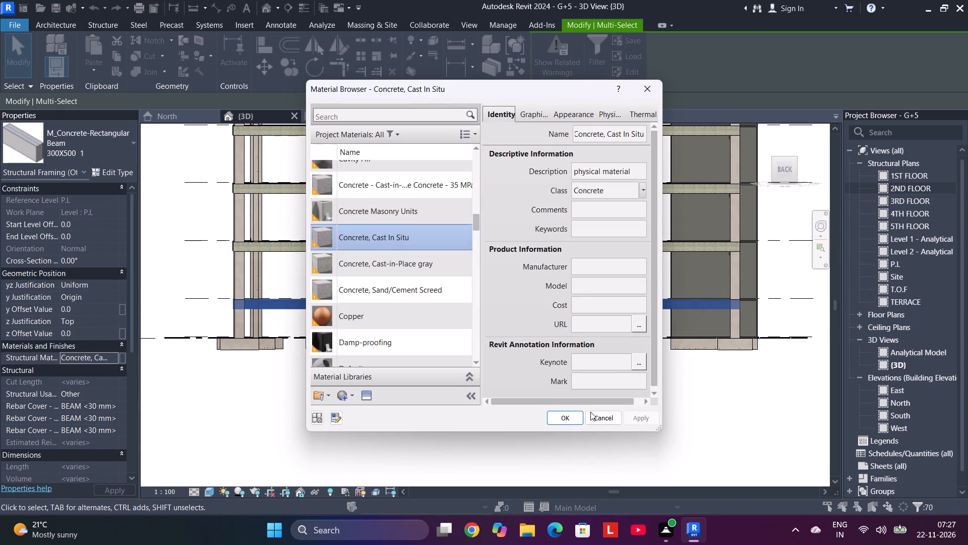
click(570, 417)
Set the structural material of the P.L level beams' Structural Framing (Primary) to Concrete, Cast In Situ and clear the selection.
click(68, 172)
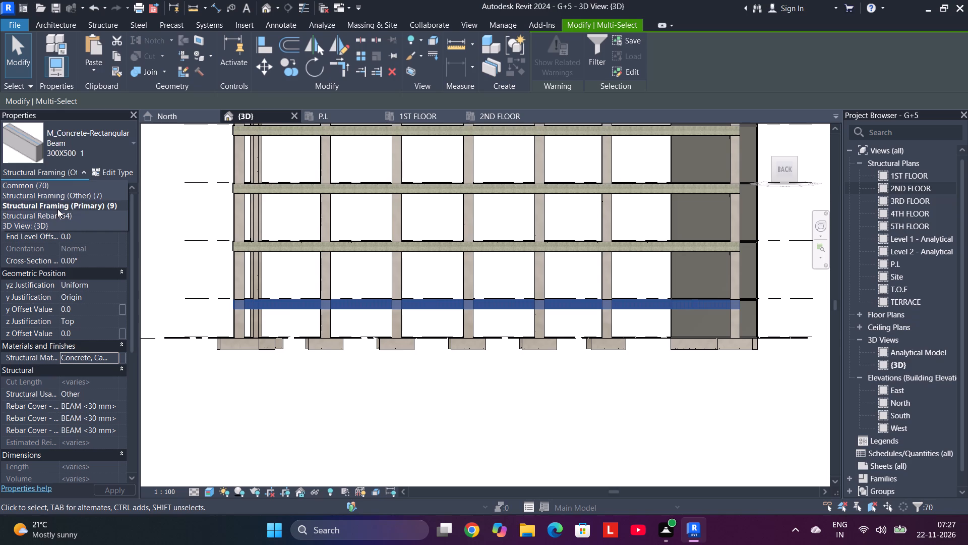
click(57, 209)
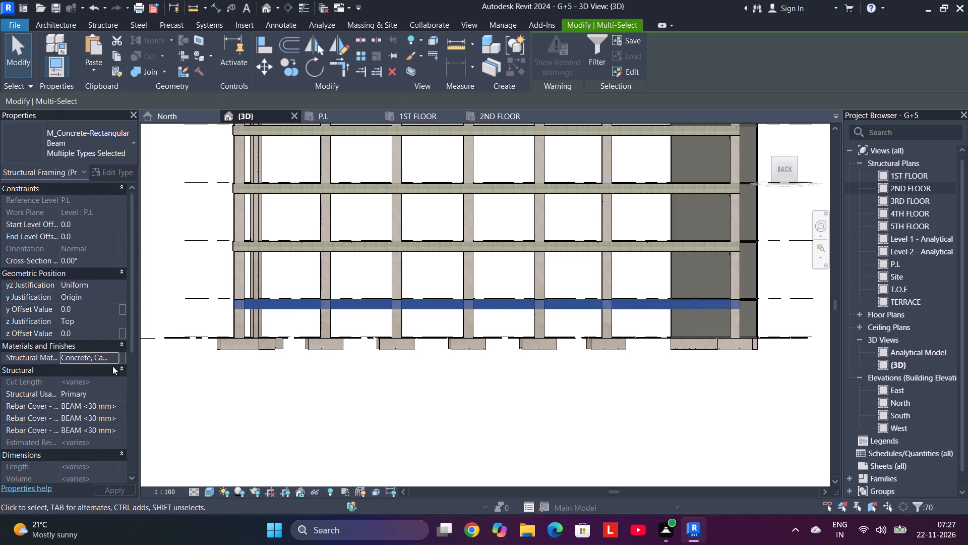
click(110, 357)
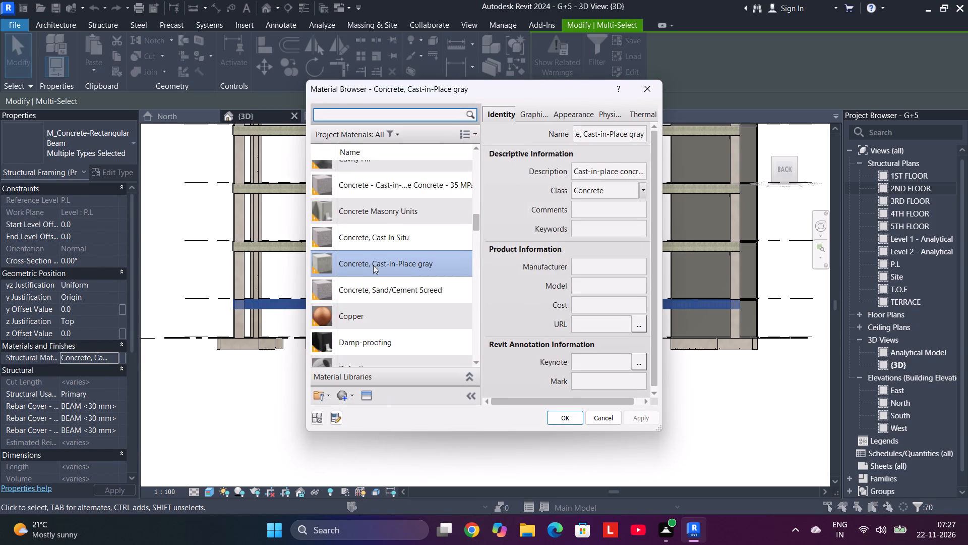
click(360, 236)
click(568, 418)
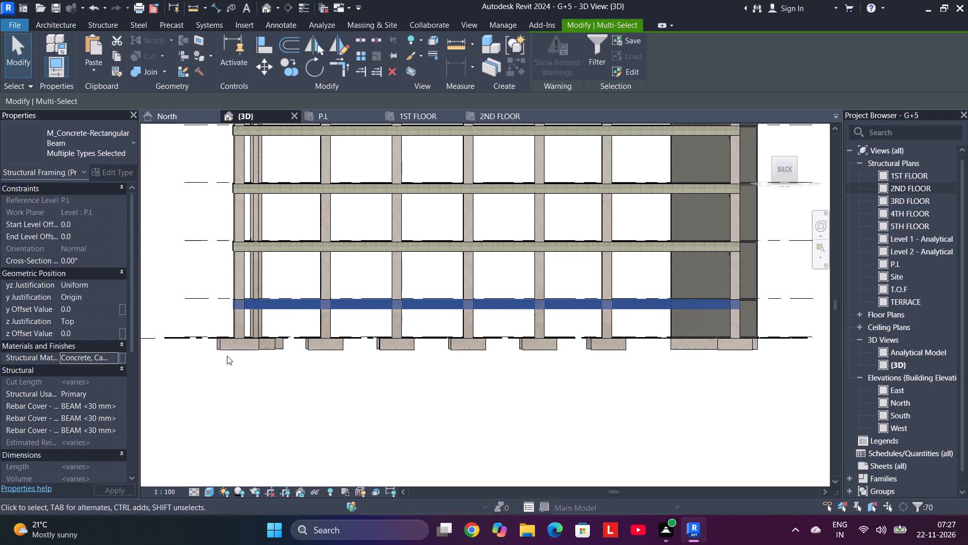
click(184, 271)
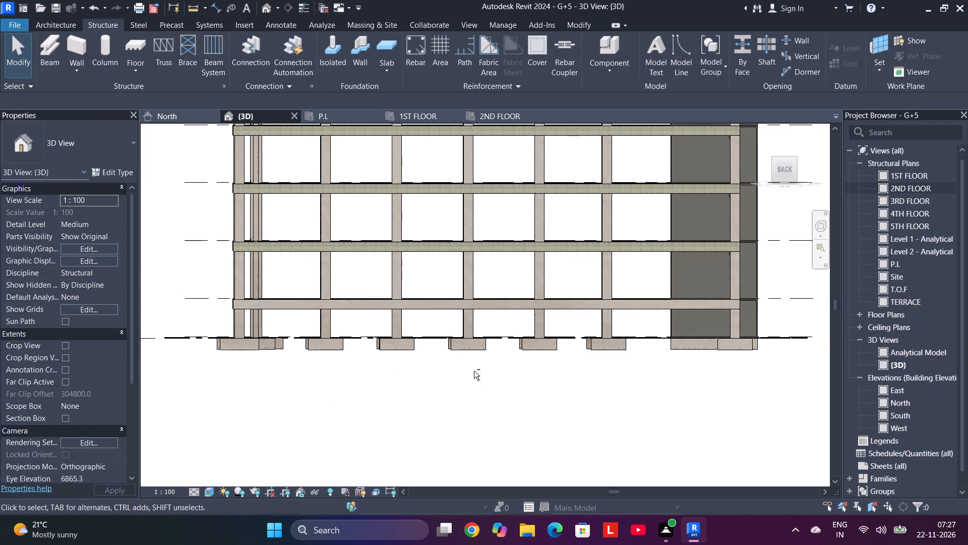
Select all the 1ST FLOOR beams in 3D and set the structural material of their Structural Framing (Other) to Concrete, Cast In Situ.
shift+middle_drag(474, 371, 430, 421)
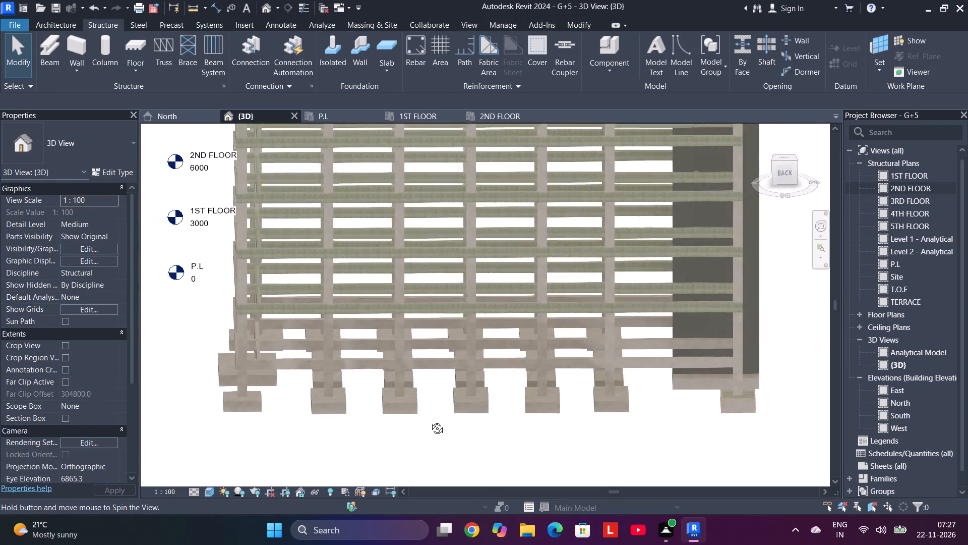
shift+middle_drag(430, 421, 489, 412)
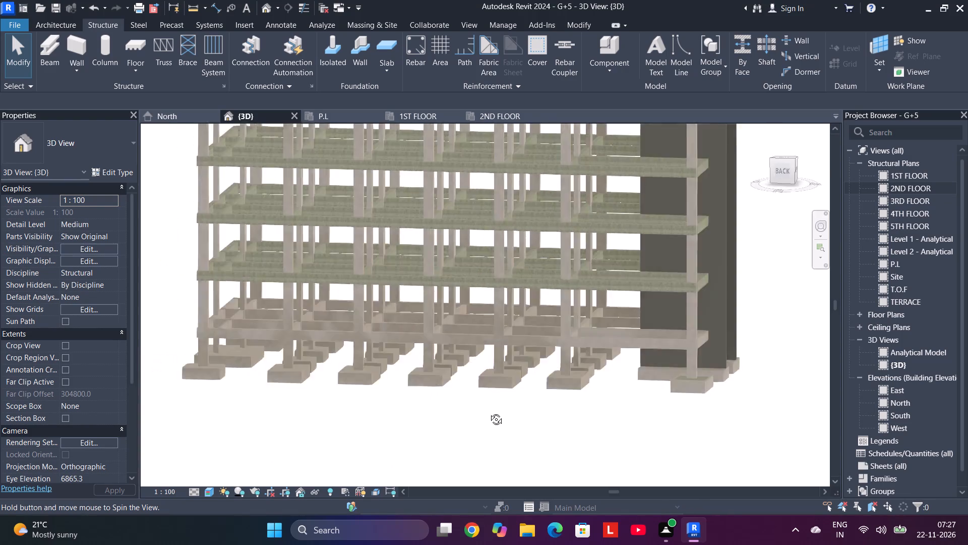
shift+middle_drag(489, 412, 477, 421)
scroll(444, 392, down, 2)
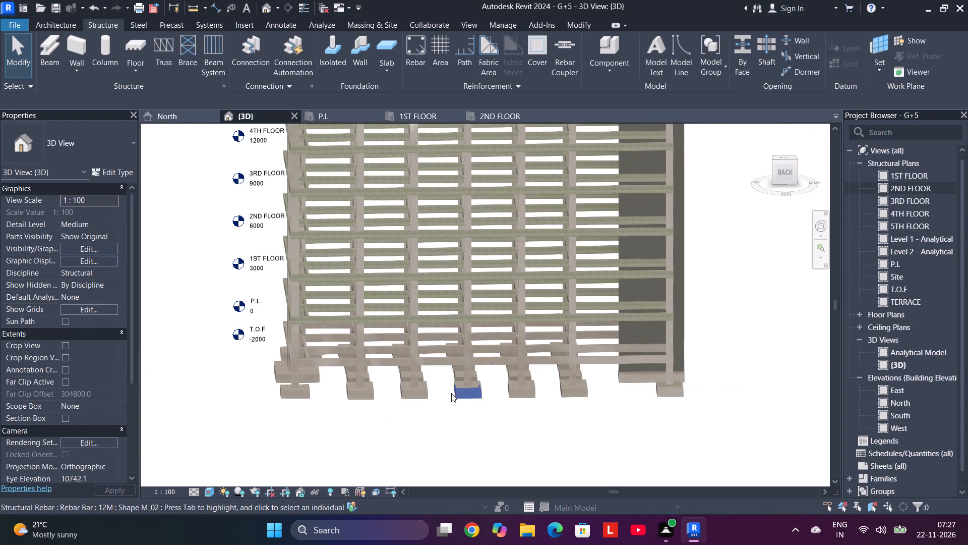
shift+middle_drag(409, 445, 402, 410)
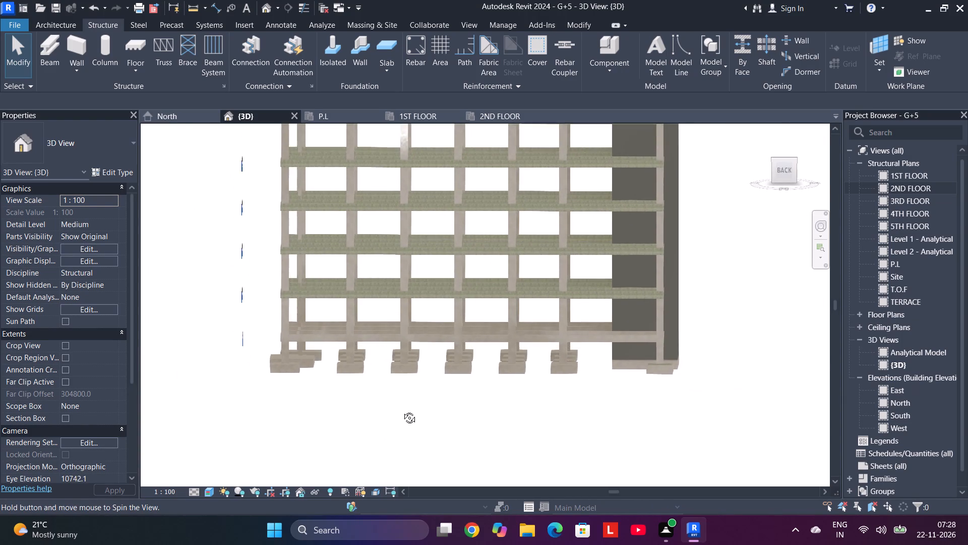
shift+middle_drag(402, 410, 398, 396)
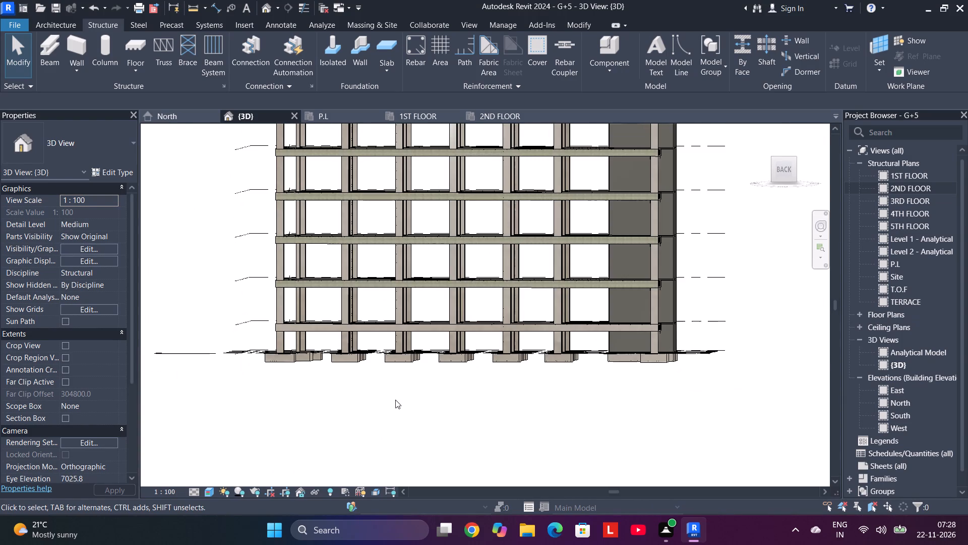
shift+middle_drag(353, 403, 353, 402)
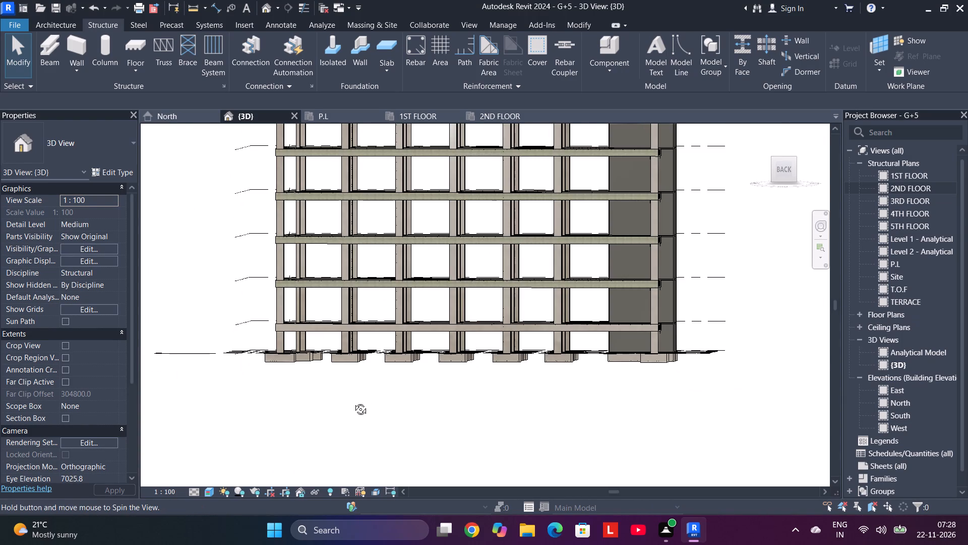
shift+middle_drag(353, 402, 357, 397)
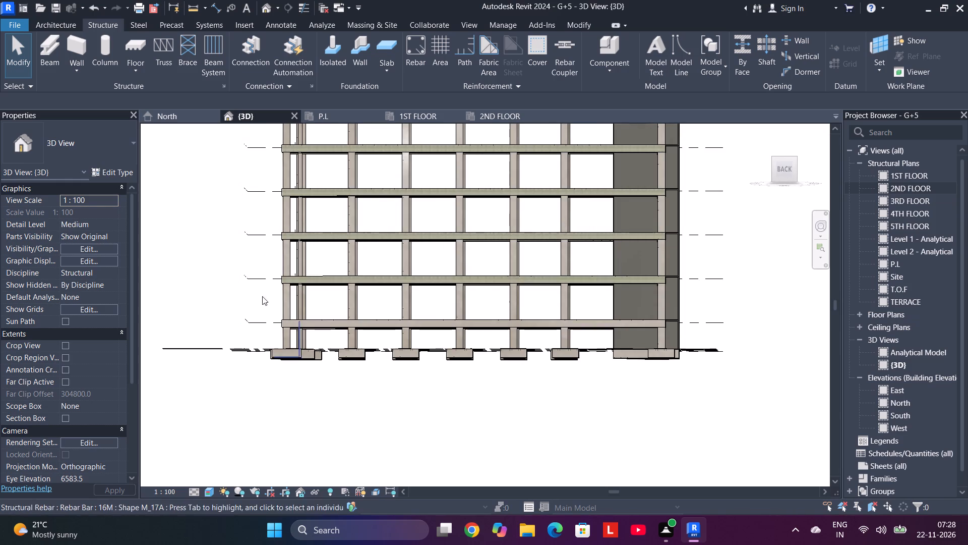
drag(263, 261, 675, 294)
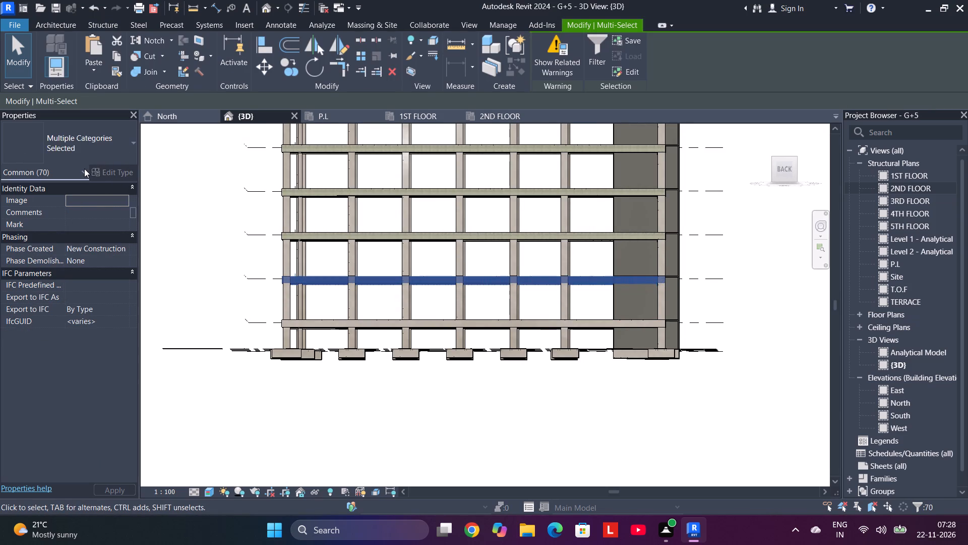
click(84, 169)
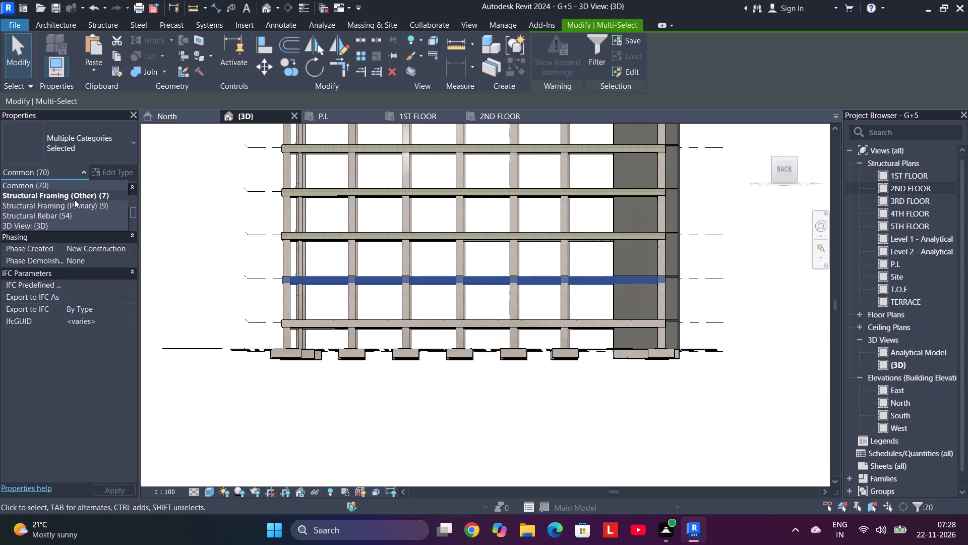
click(74, 199)
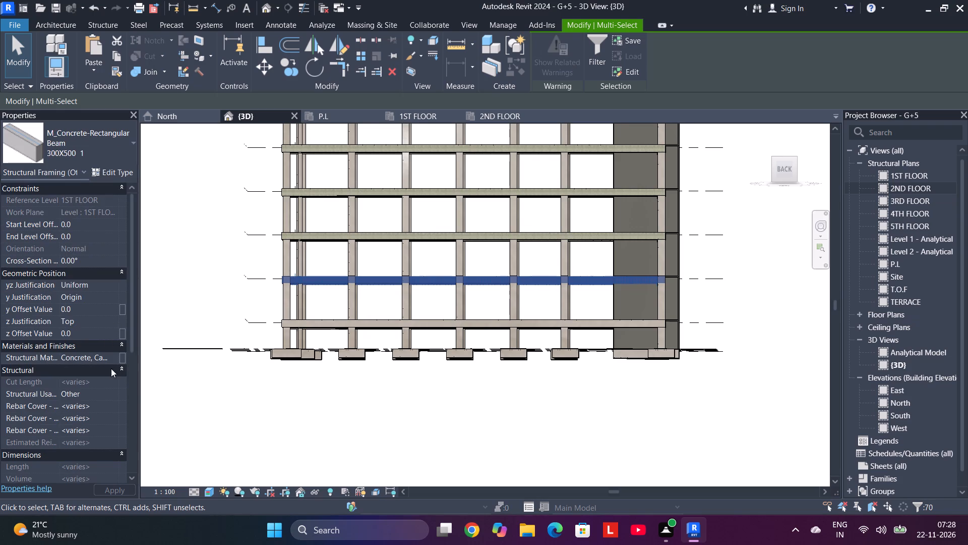
click(111, 358)
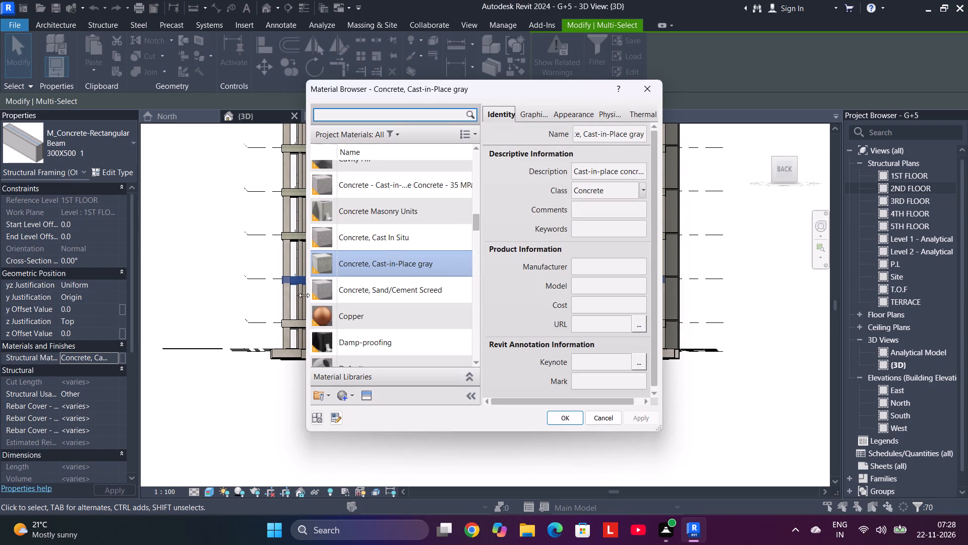
click(350, 235)
click(563, 417)
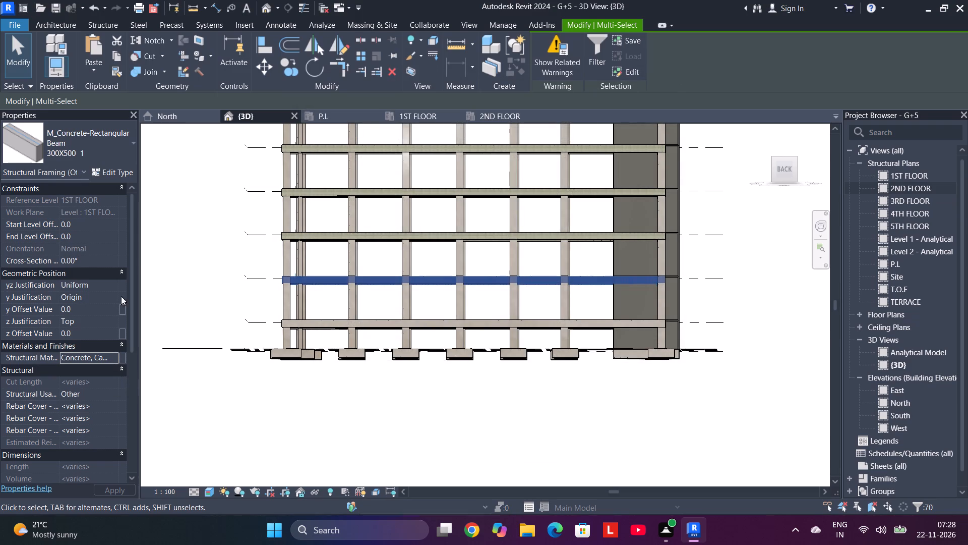
Set the structural material of the selected 1ST FLOOR beams' Structural Framing (Primary) to Concrete, Cast In Situ.
click(80, 175)
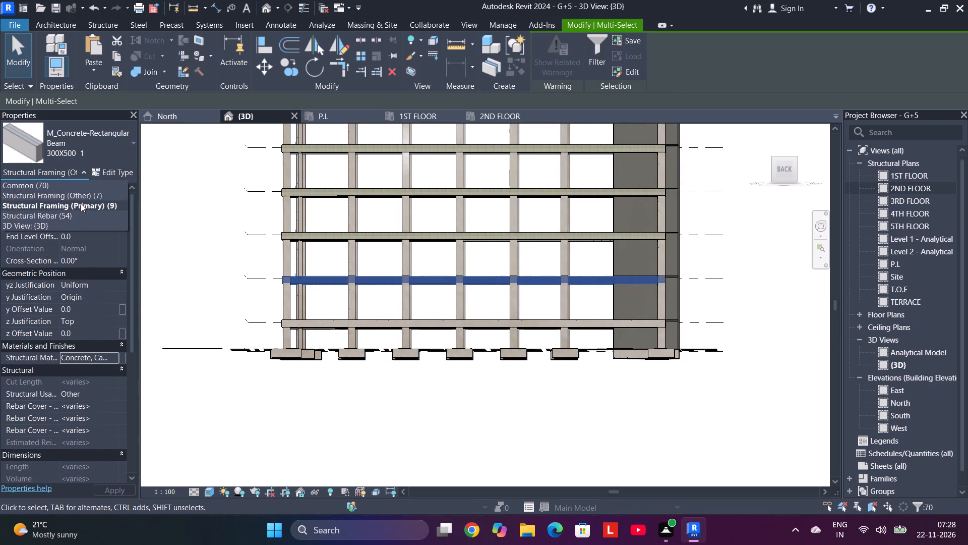
click(81, 204)
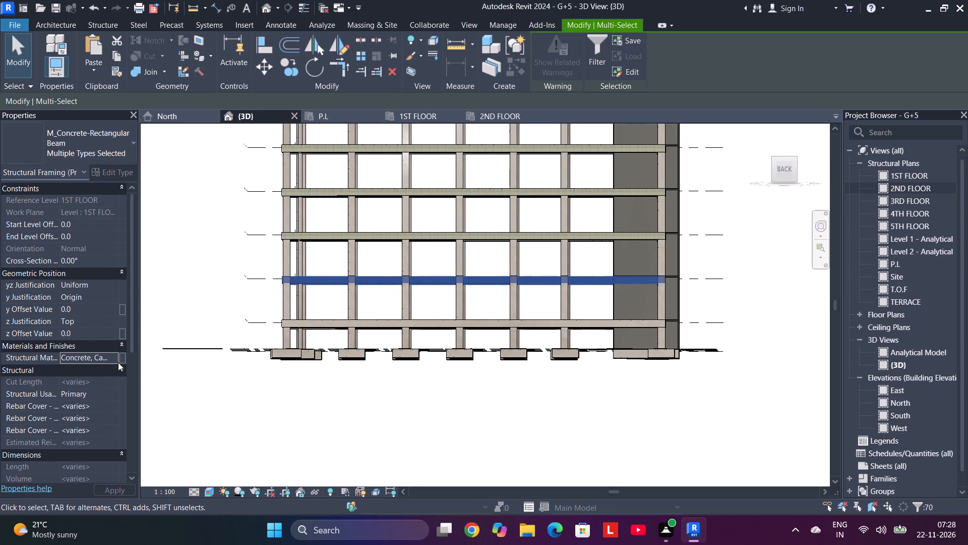
click(113, 356)
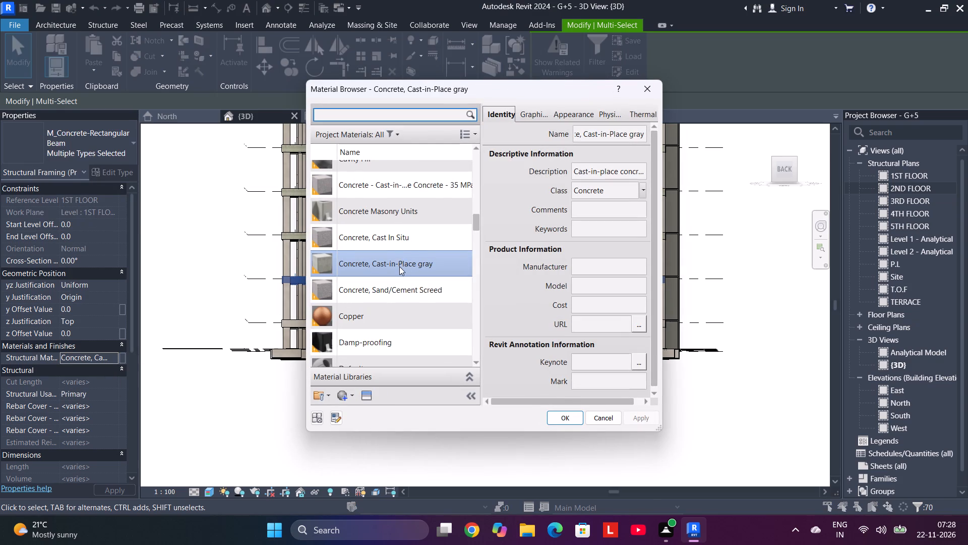
click(400, 255)
click(400, 243)
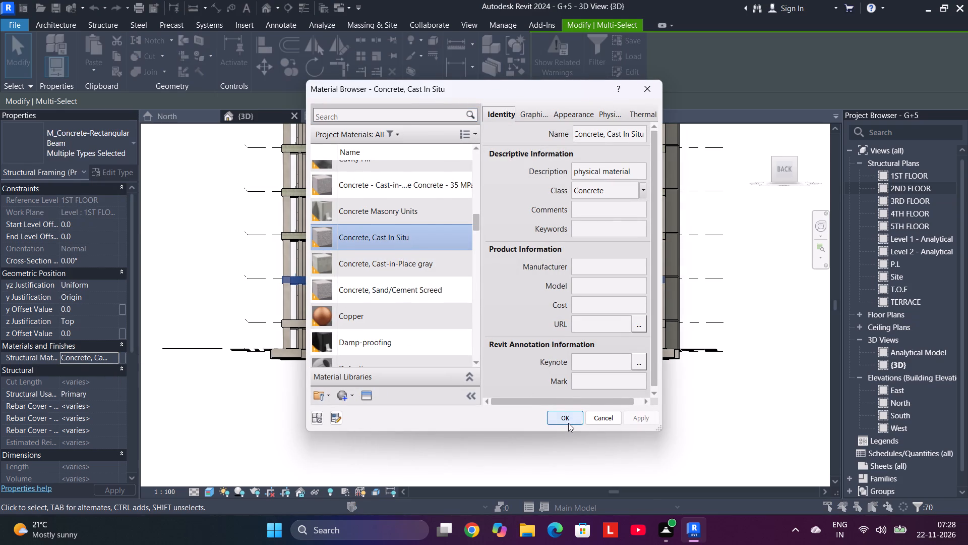
click(568, 423)
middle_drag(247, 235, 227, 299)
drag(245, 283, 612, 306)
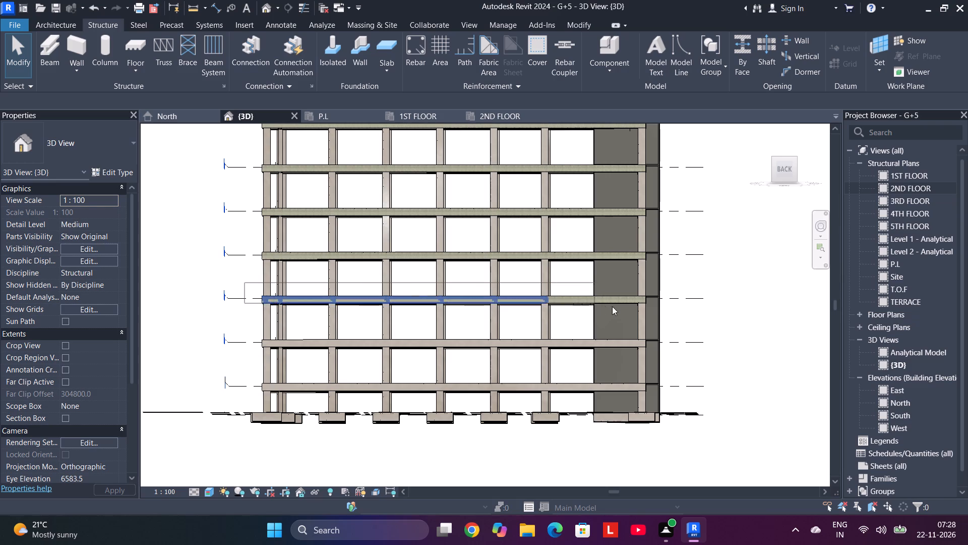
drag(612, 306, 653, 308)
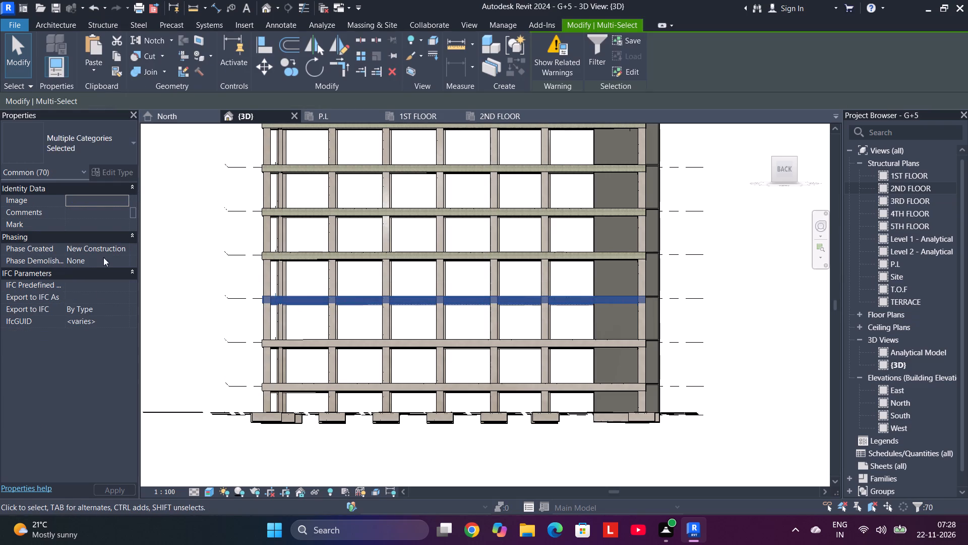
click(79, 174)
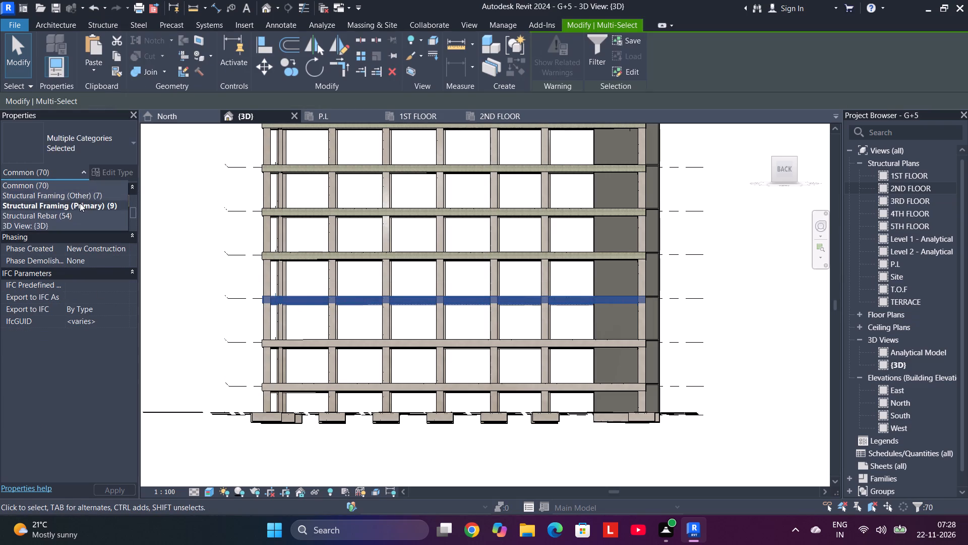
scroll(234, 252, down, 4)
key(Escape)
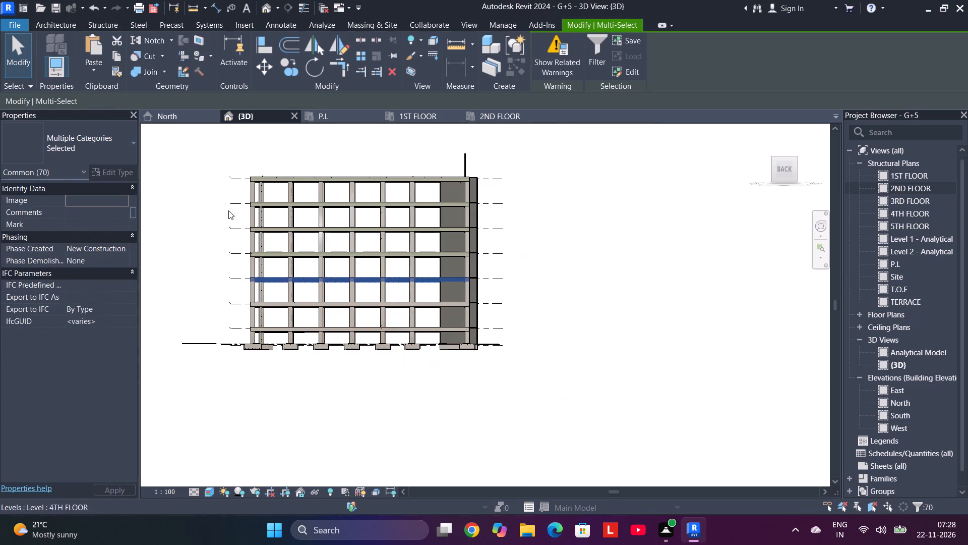
Select the frame from 1ST FLOOR up to TERRACE and set its Structural Framing (Other) structural material to Concrete, Cast In Situ.
drag(245, 164, 455, 312)
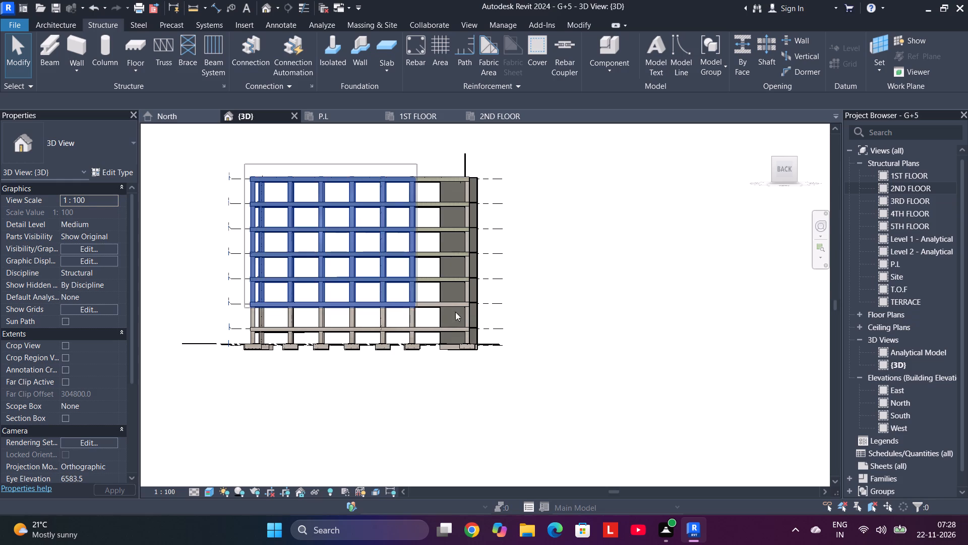
drag(455, 312, 473, 313)
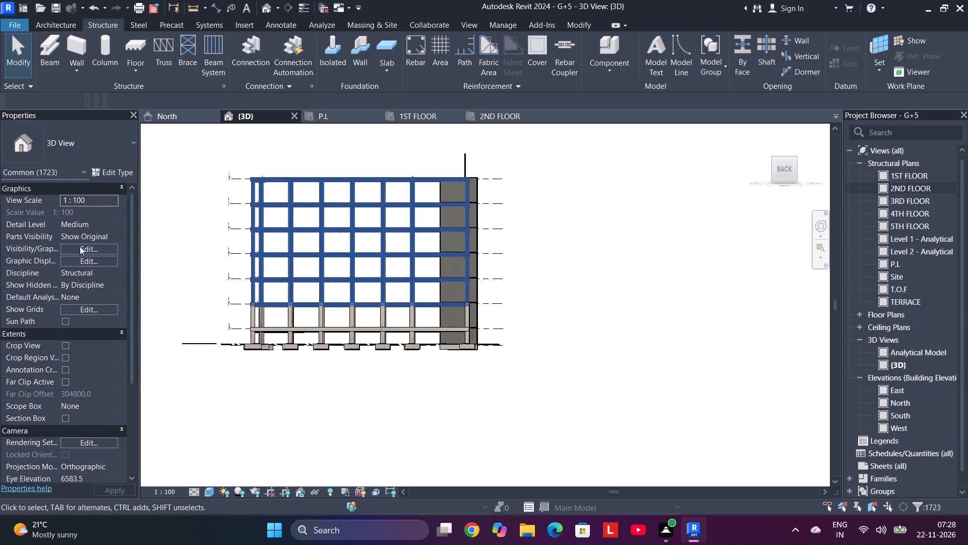
click(67, 168)
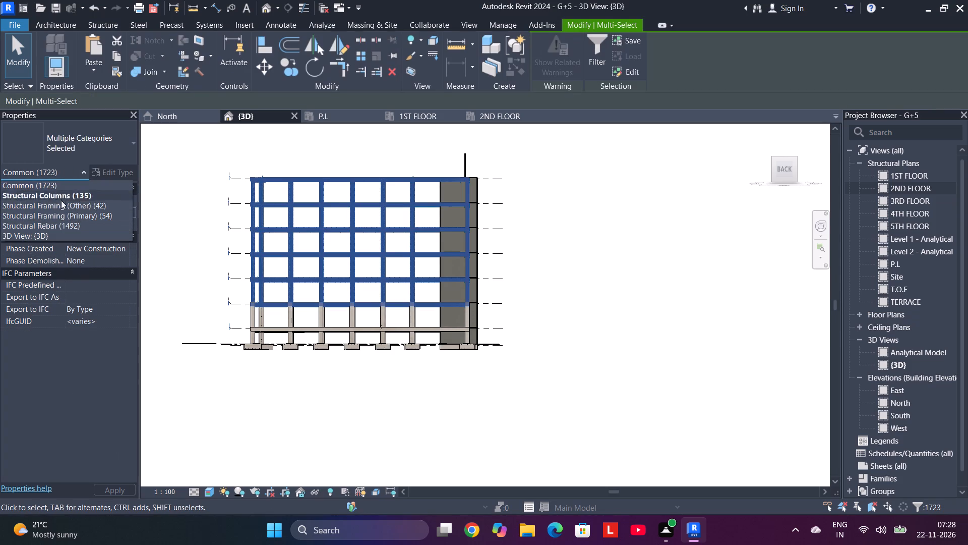
click(67, 208)
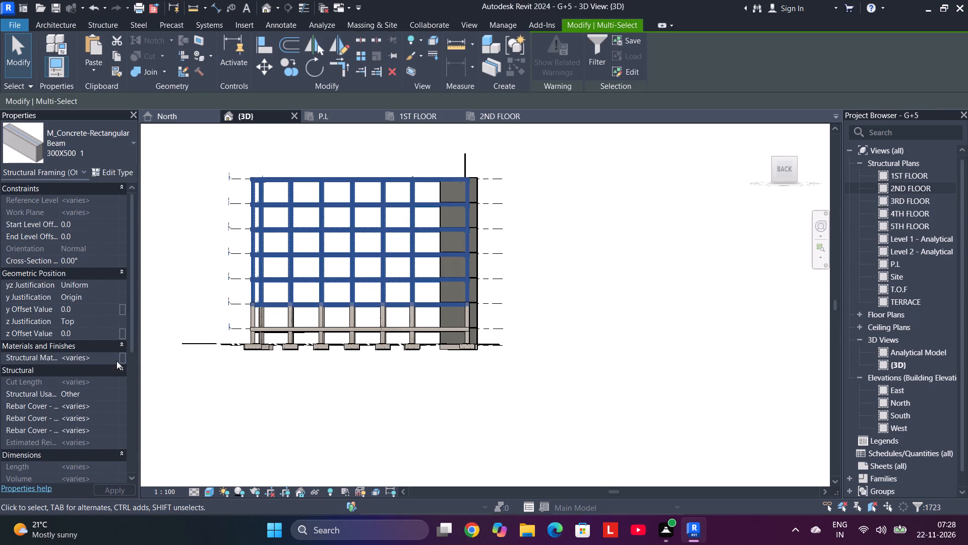
click(116, 359)
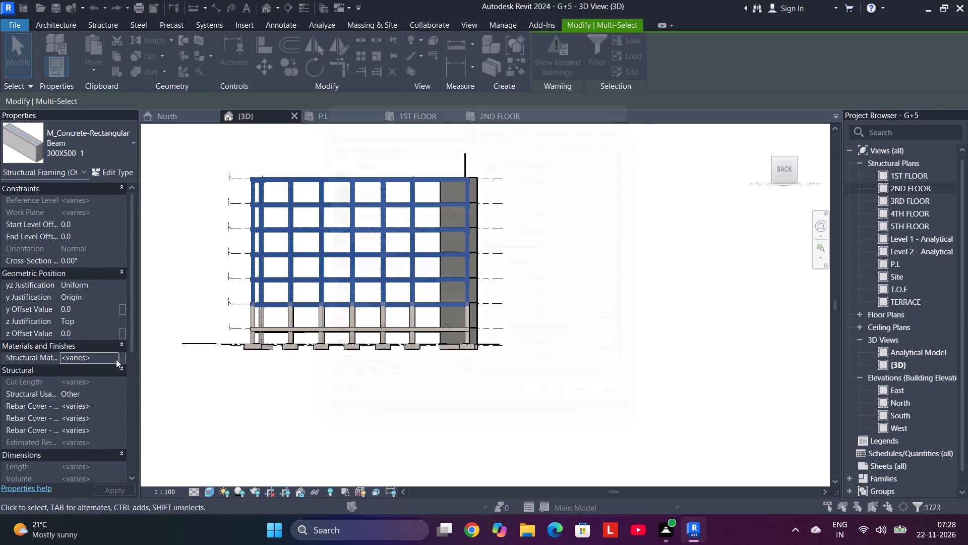
click(379, 272)
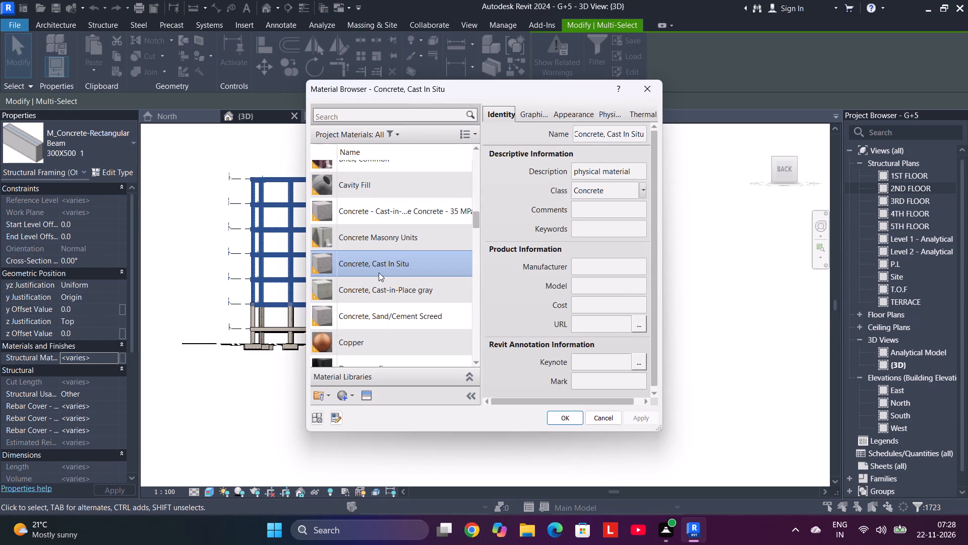
click(568, 417)
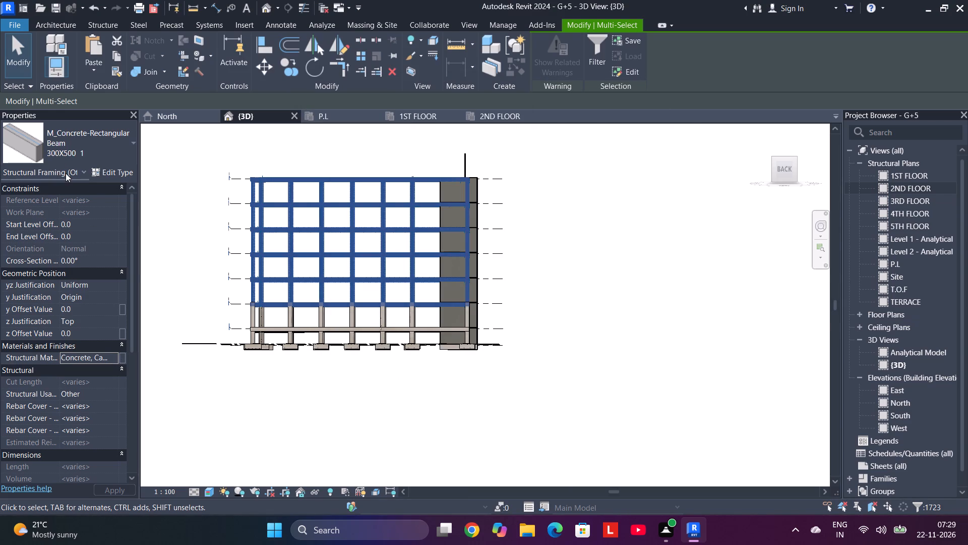
Set the structural material of the selected upper-floor frame's Structural Framing (Primary) to Concrete, Cast In Situ and clear the selection.
click(66, 174)
click(73, 215)
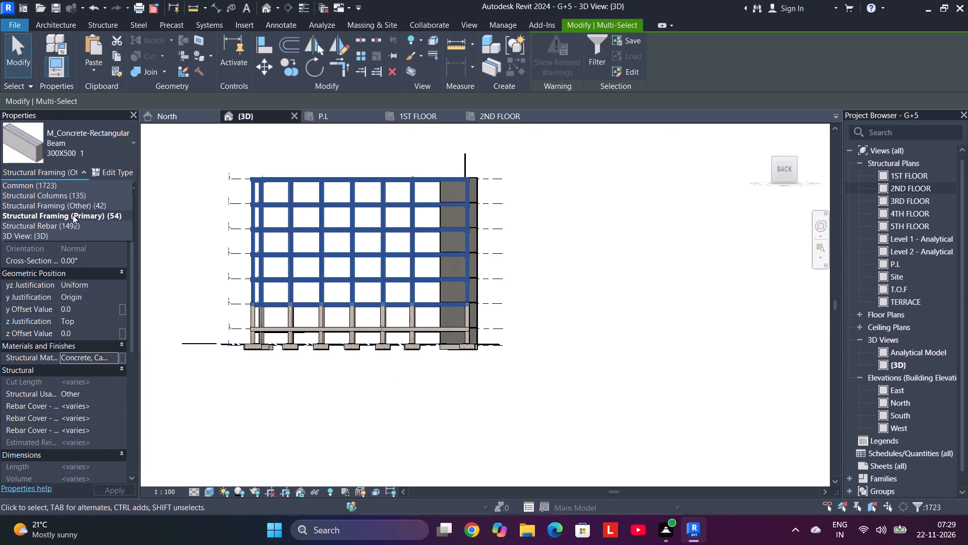
click(109, 360)
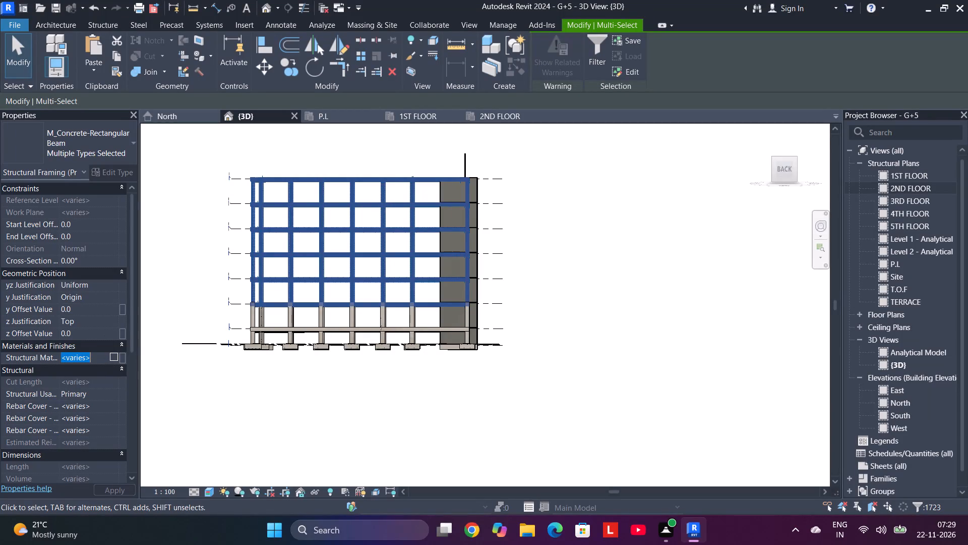
click(111, 355)
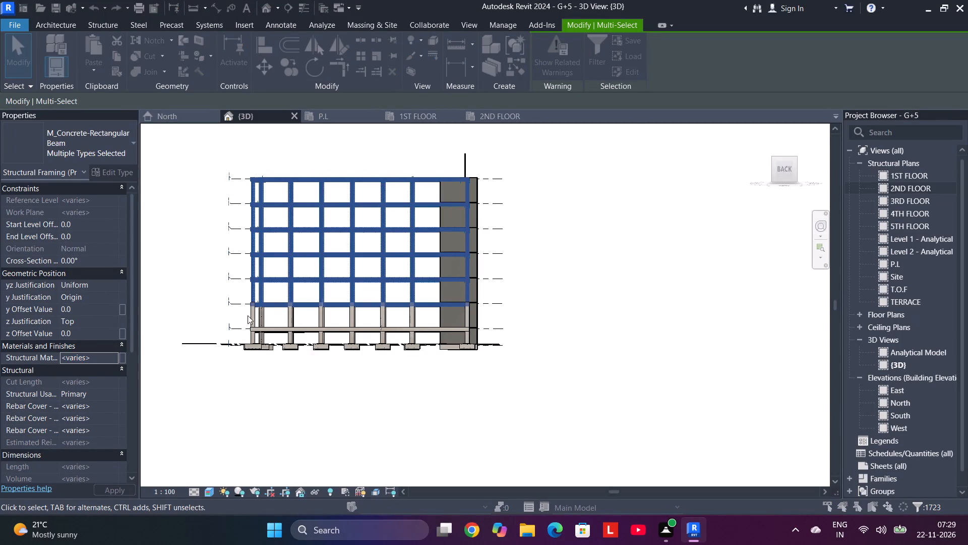
click(384, 262)
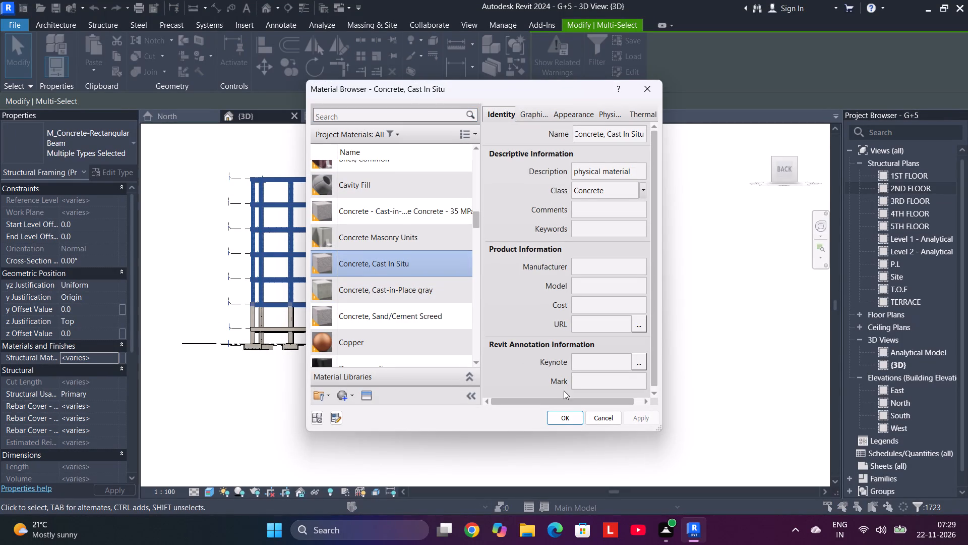
click(569, 412)
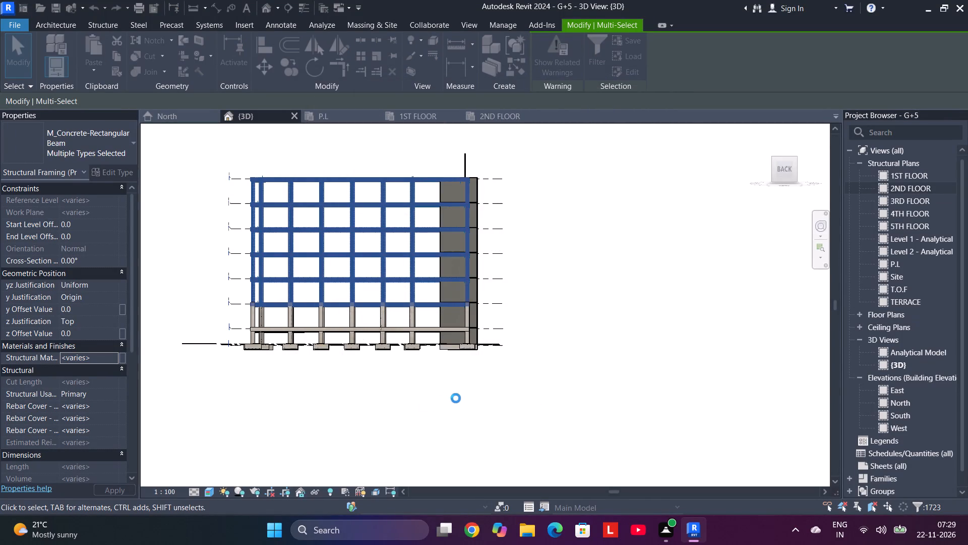
key(Escape)
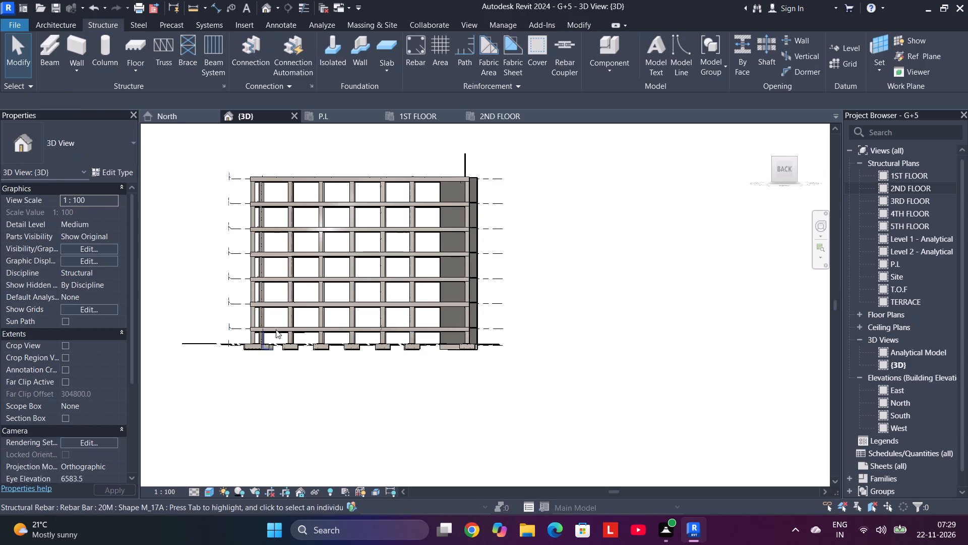
Examine the whole reinforced frame in 3D from several sides, including a close look at the upper beams and walls.
shift+scroll(269, 391, up, 1)
shift+middle_drag(269, 391, 347, 400)
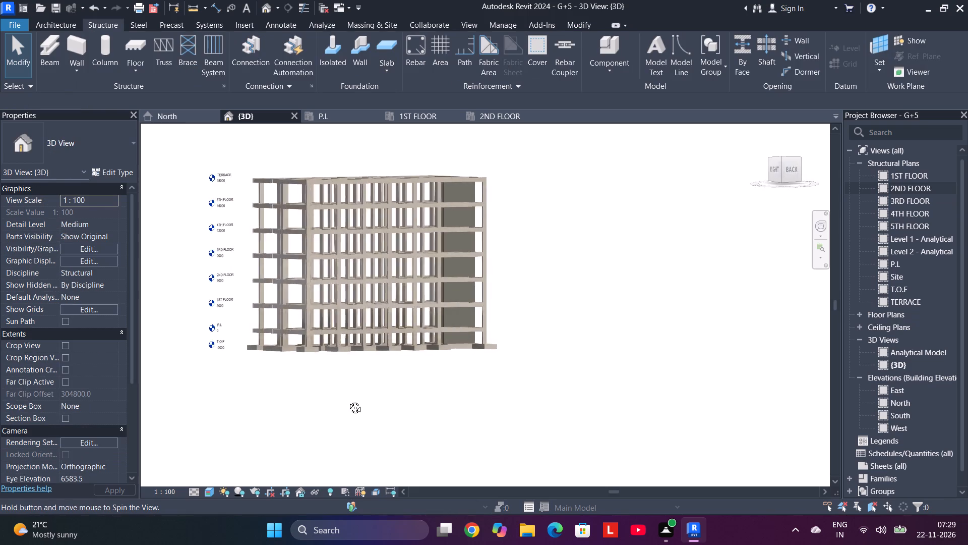
shift+middle_drag(347, 400, 451, 460)
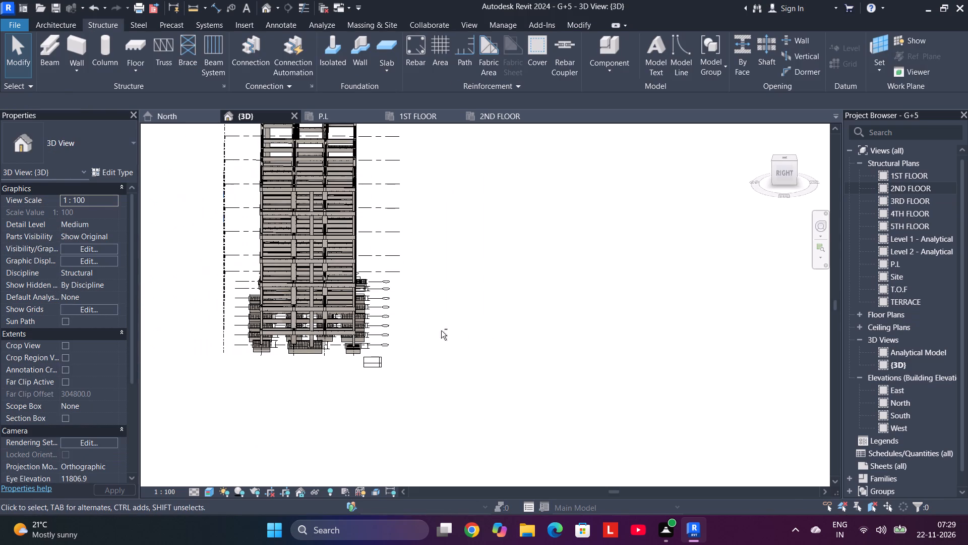
shift+middle_drag(455, 286, 227, 342)
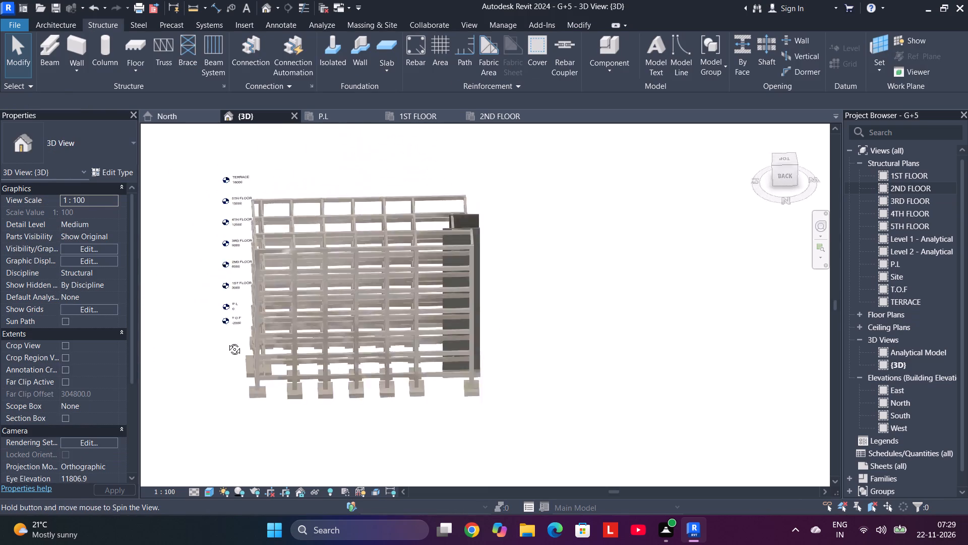
shift+middle_drag(227, 342, 151, 326)
shift+middle_drag(472, 322, 386, 325)
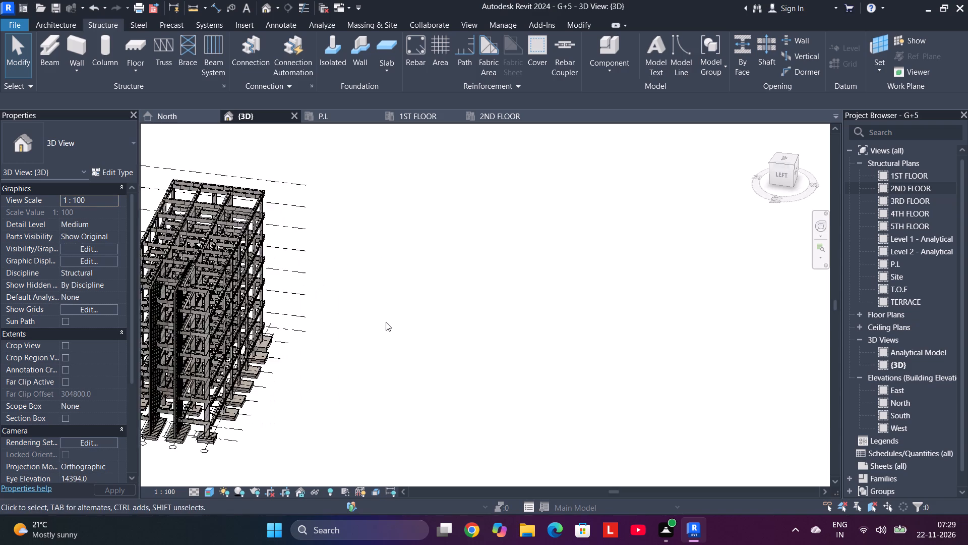
middle_drag(384, 318, 652, 279)
shift+middle_drag(646, 283, 587, 289)
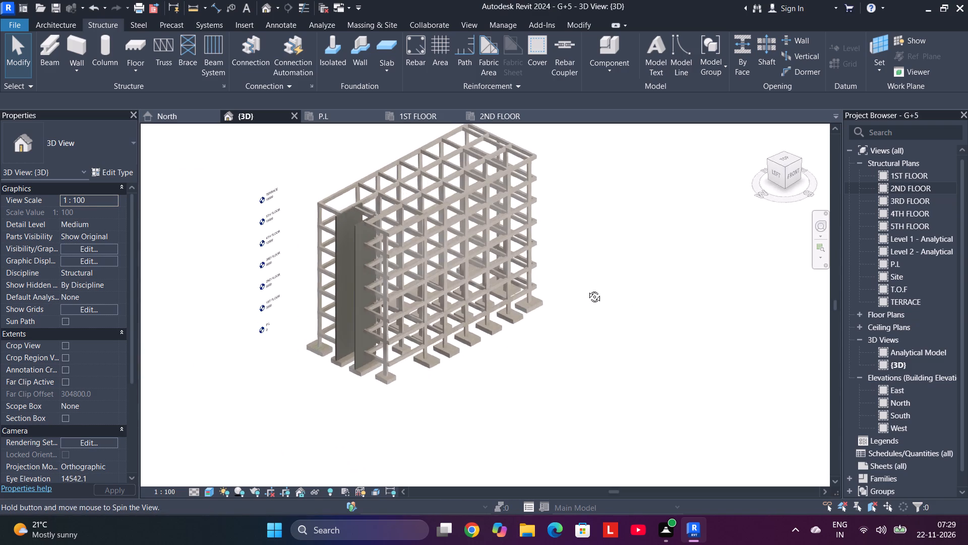
shift+middle_drag(587, 289, 590, 293)
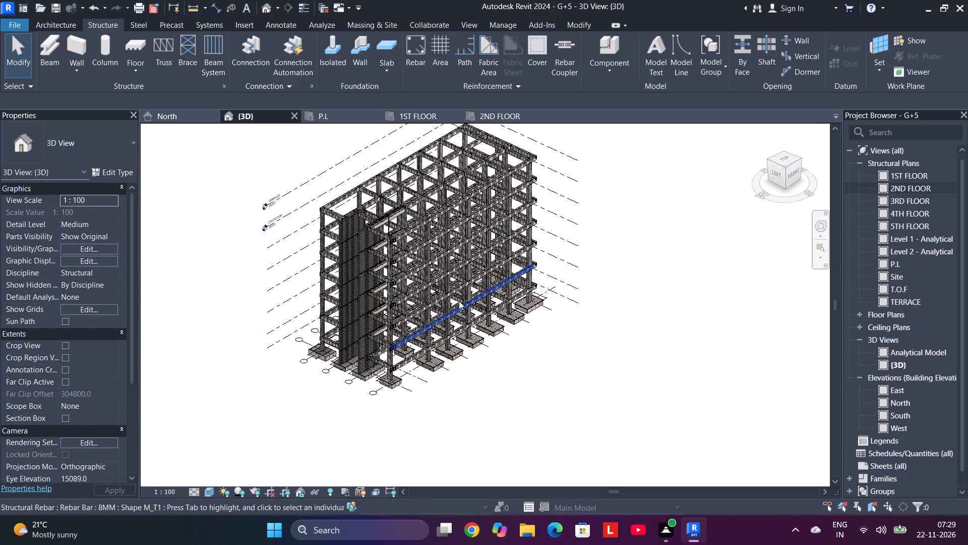
scroll(385, 191, up, 8)
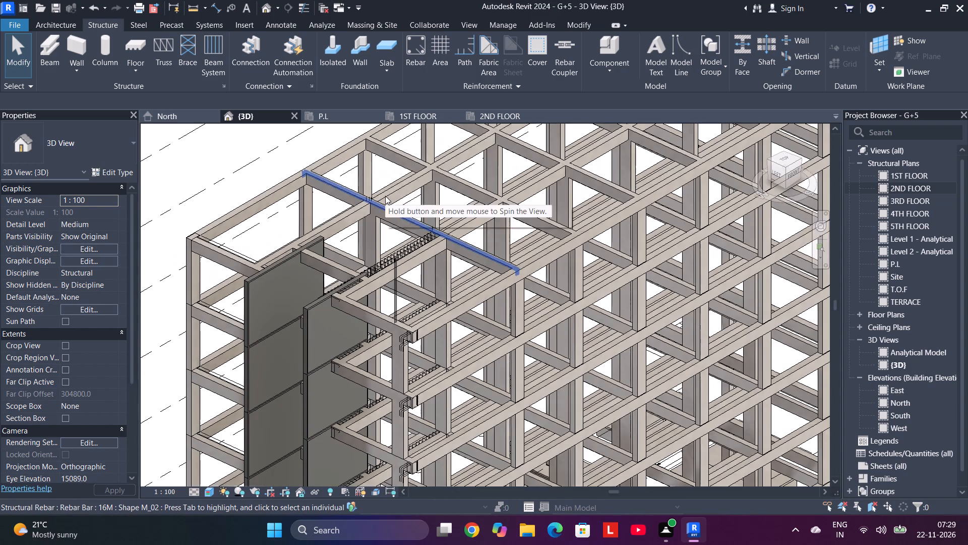
scroll(473, 240, down, 6)
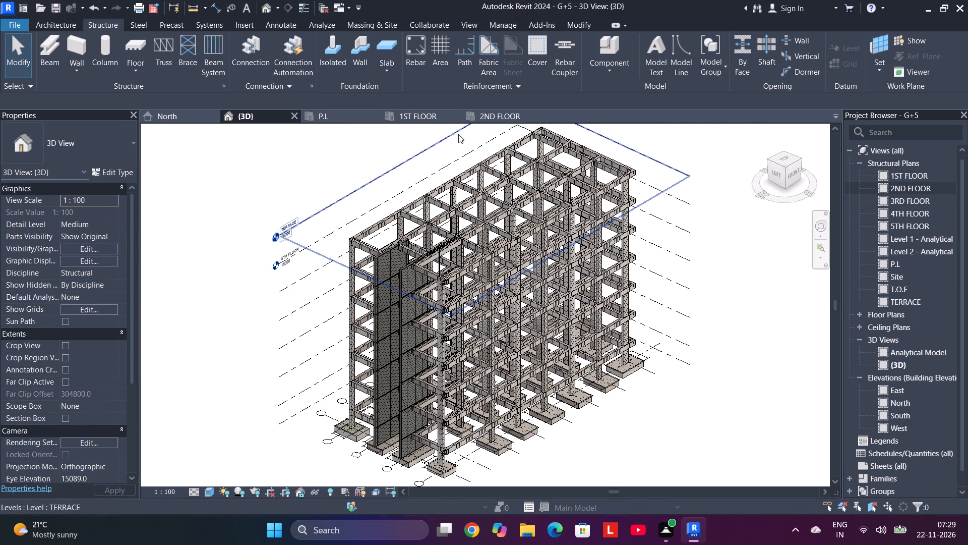
Open the P.L structural plan and start a structural floor boundary sketch with straight lines on level P.L.
click(339, 118)
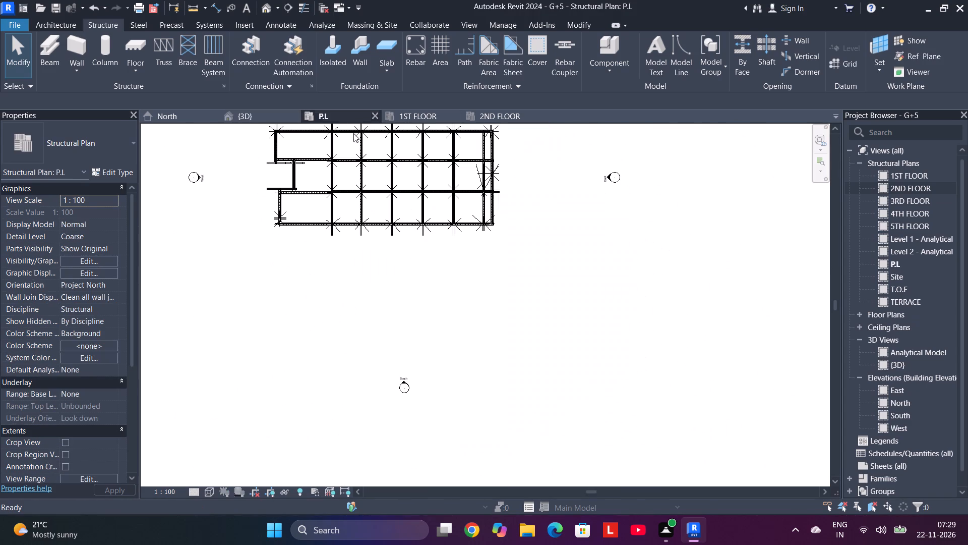
middle_drag(314, 265, 353, 334)
scroll(318, 217, up, 4)
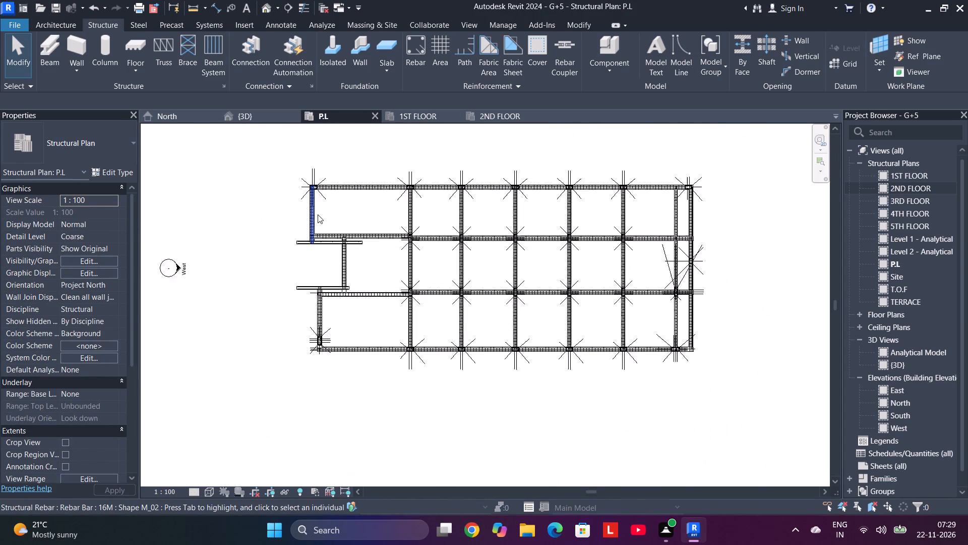
scroll(318, 214, up, 4)
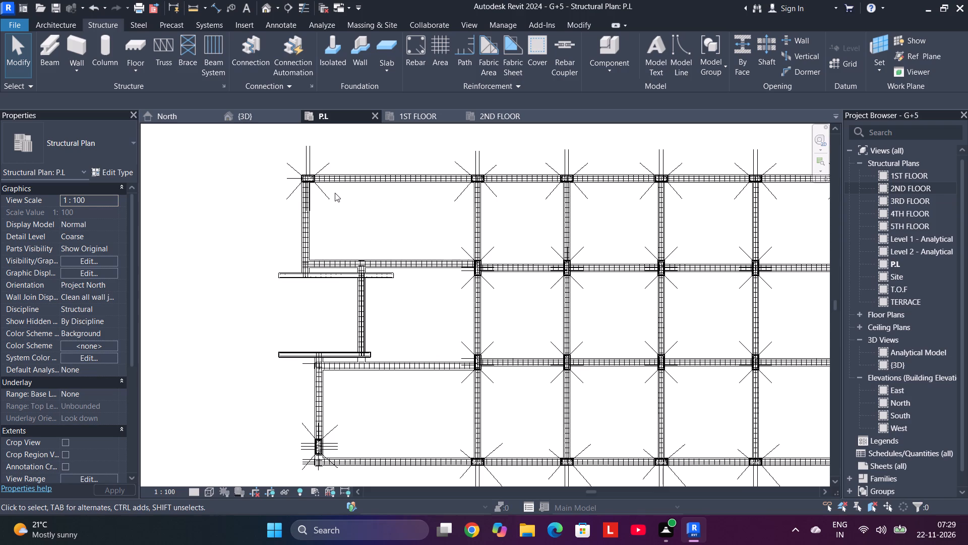
middle_drag(426, 223, 314, 212)
middle_drag(317, 209, 262, 207)
middle_drag(262, 207, 294, 202)
scroll(290, 196, down, 1)
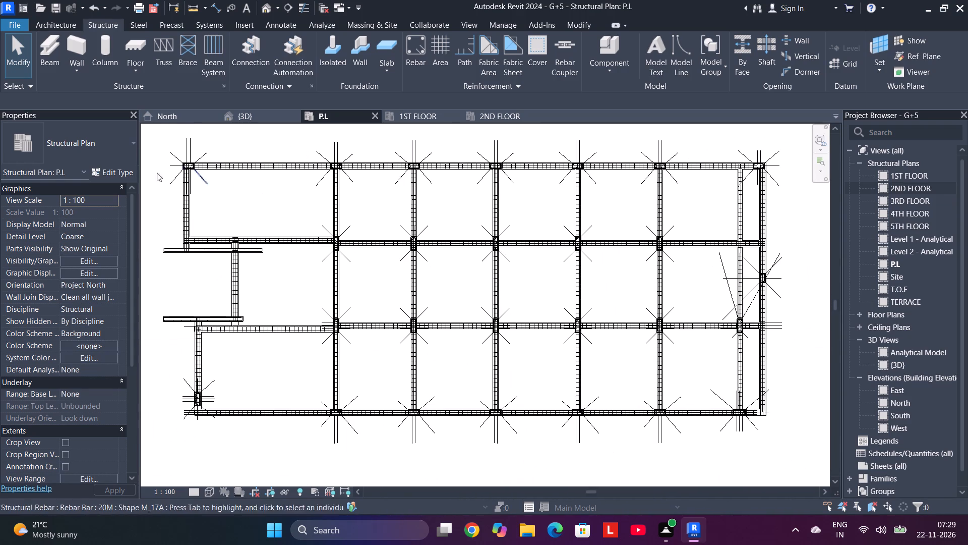
click(137, 65)
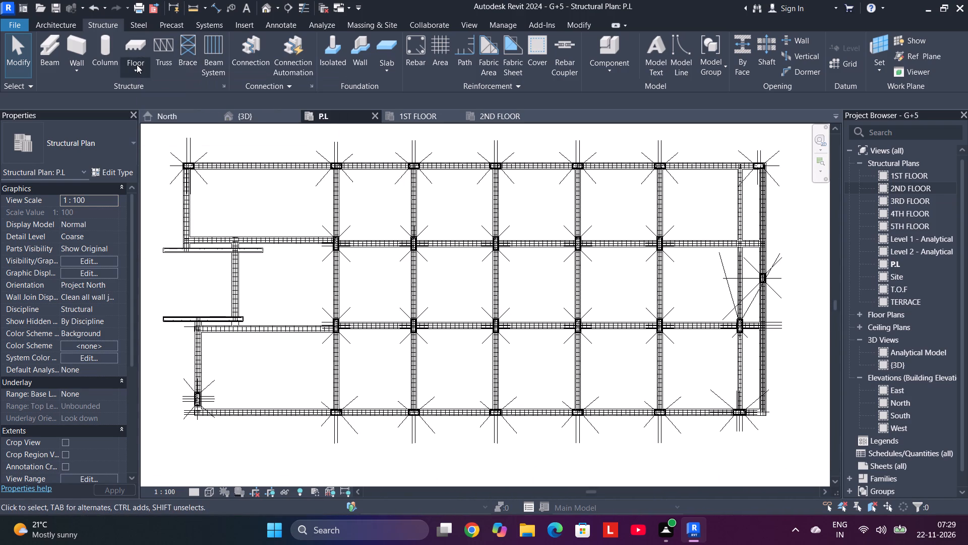
click(143, 93)
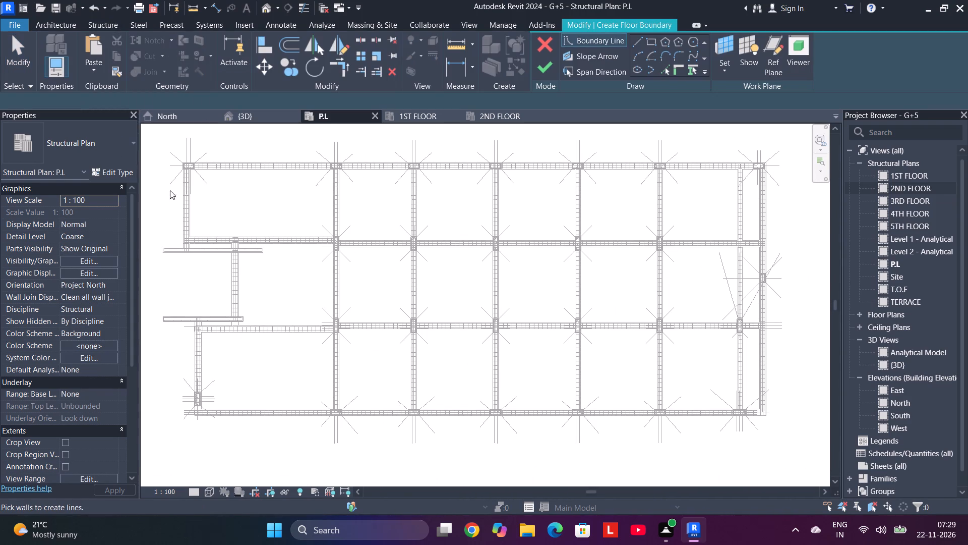
click(639, 42)
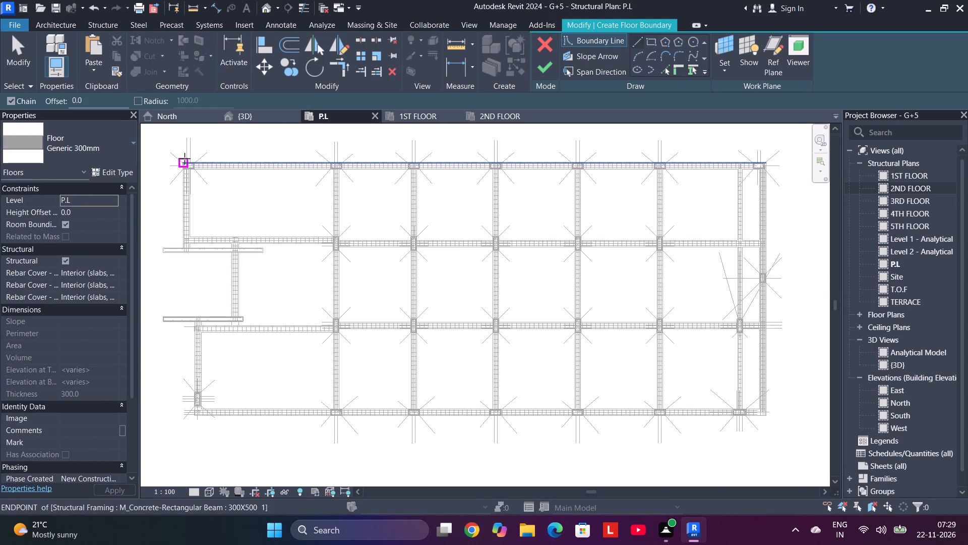
Draw the floor's north boundary line along the outer face of the north beams, from the northwest to the northeast corner.
scroll(185, 158, up, 7)
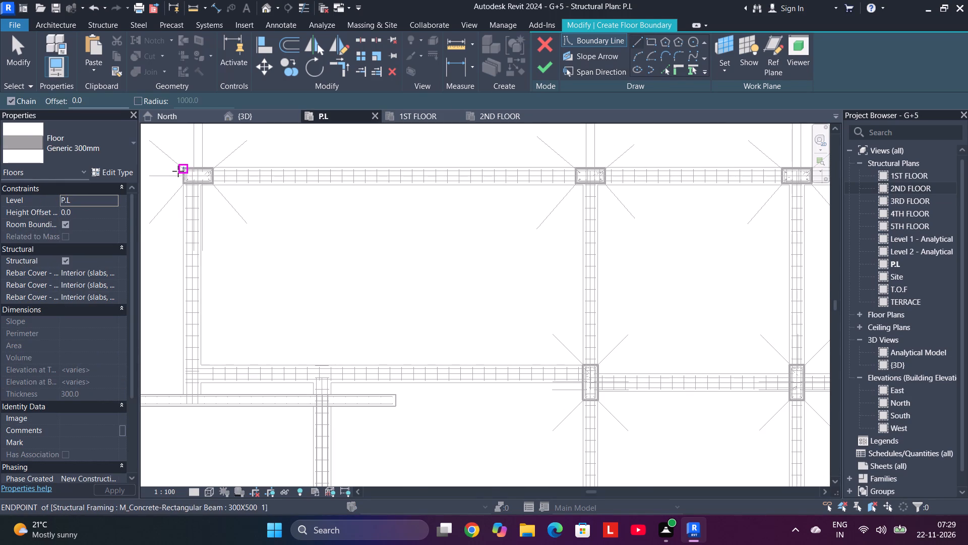
scroll(340, 166, down, 2)
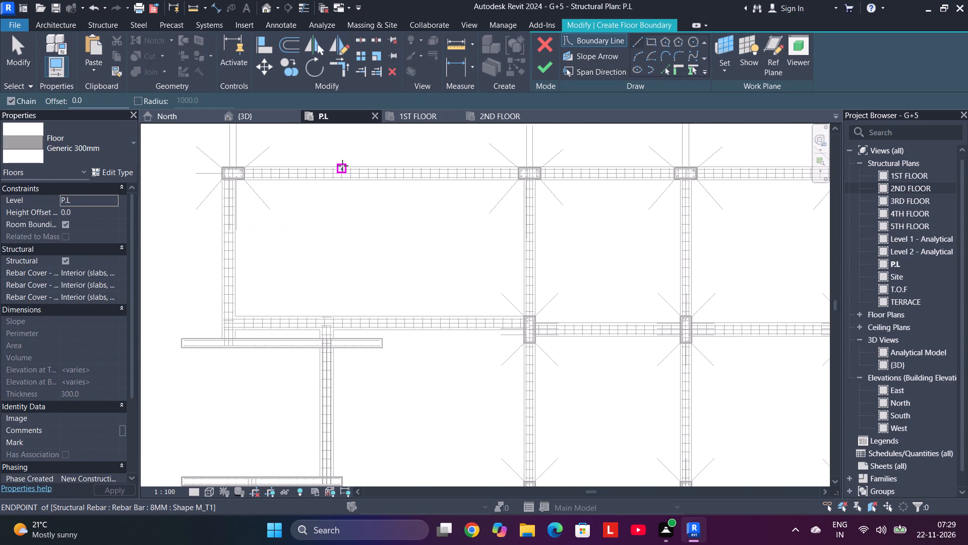
scroll(342, 166, down, 1)
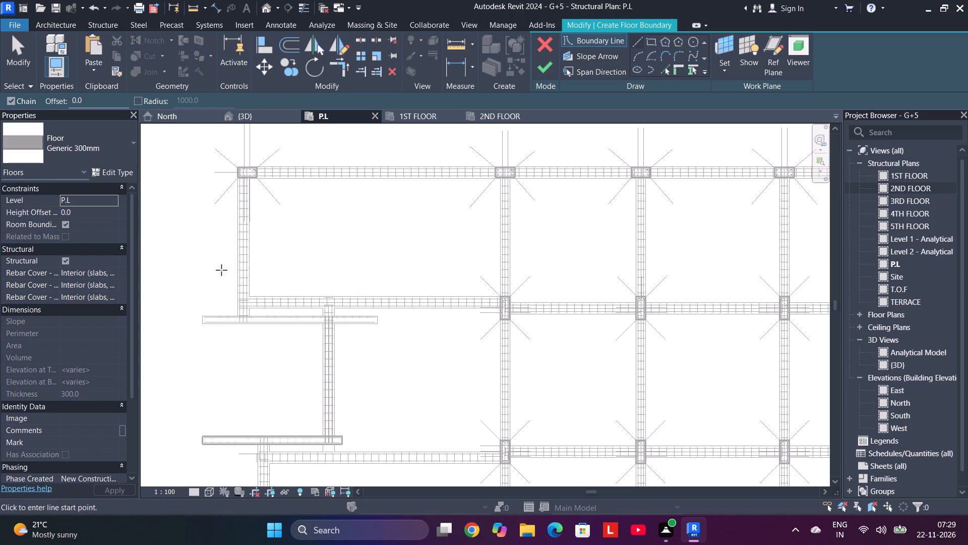
scroll(226, 165, up, 9)
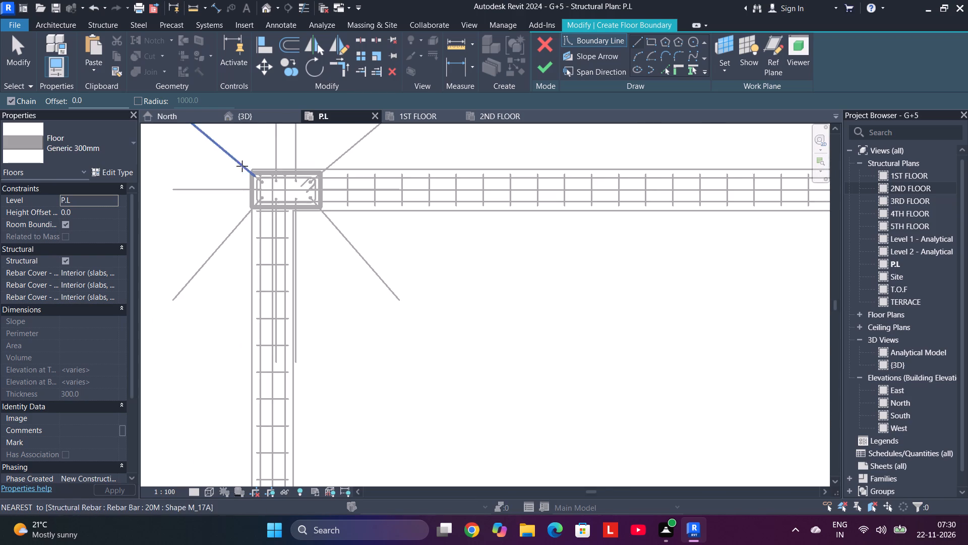
scroll(251, 166, up, 7)
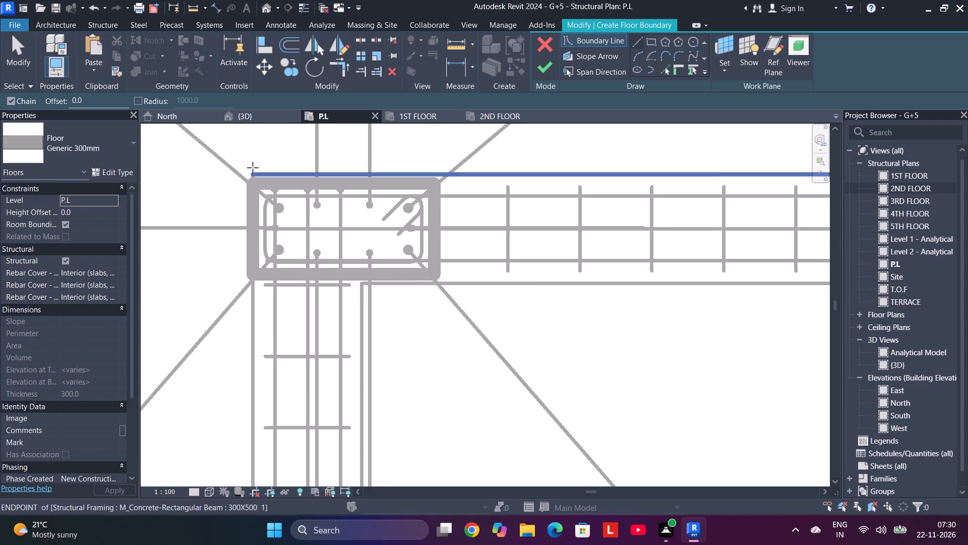
click(254, 173)
scroll(465, 181, down, 5)
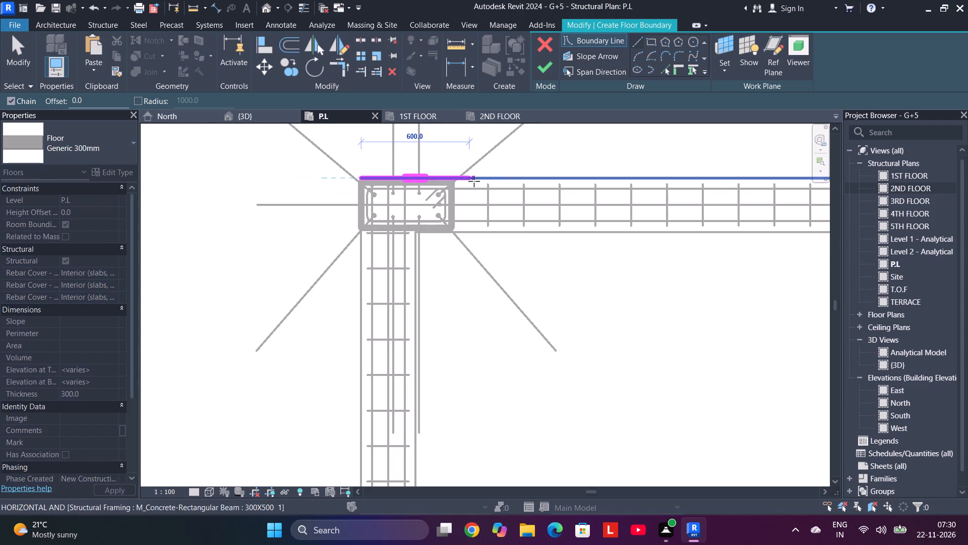
scroll(474, 181, down, 5)
middle_drag(559, 180, 96, 183)
scroll(649, 189, down, 5)
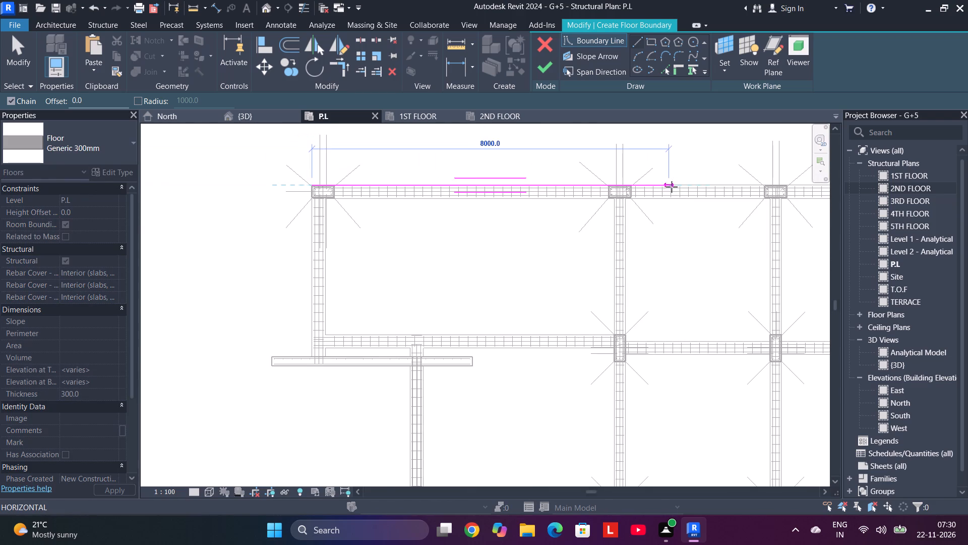
middle_drag(672, 187, 260, 214)
middle_drag(813, 216, 421, 214)
middle_drag(683, 213, 497, 222)
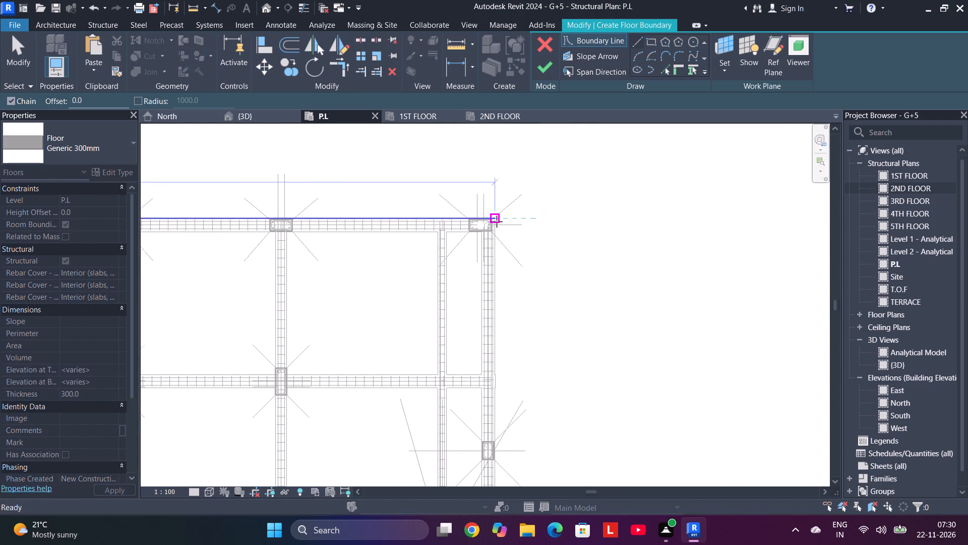
scroll(514, 219, up, 10)
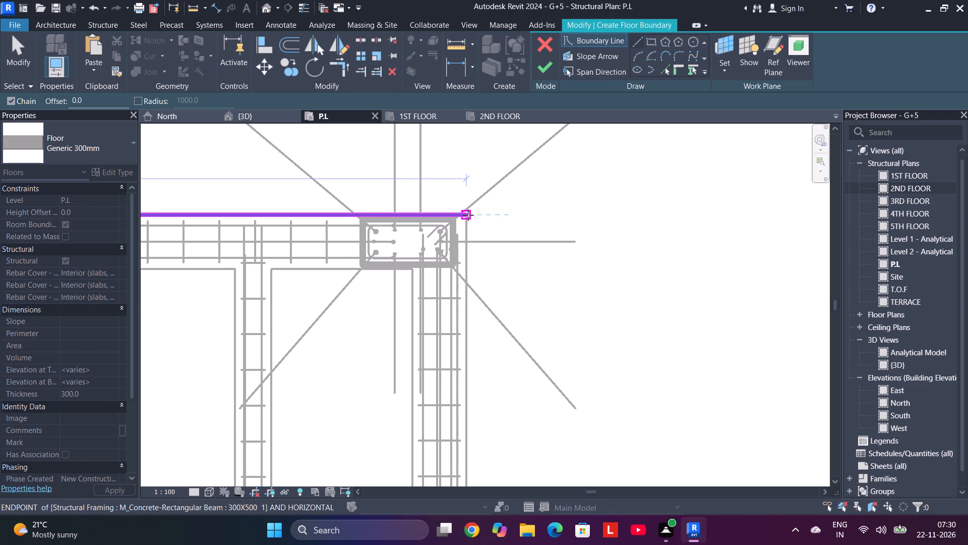
click(464, 214)
Continue the floor boundary along the outer face of the east beam down to the southeast corner.
scroll(469, 272, down, 5)
scroll(479, 341, down, 3)
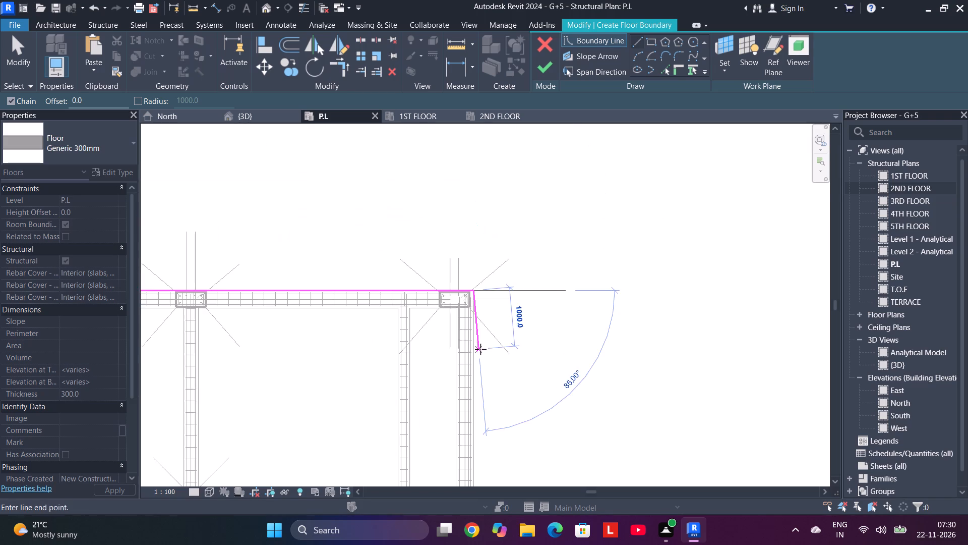
middle_drag(480, 349, 453, 2)
middle_drag(464, 439, 432, 136)
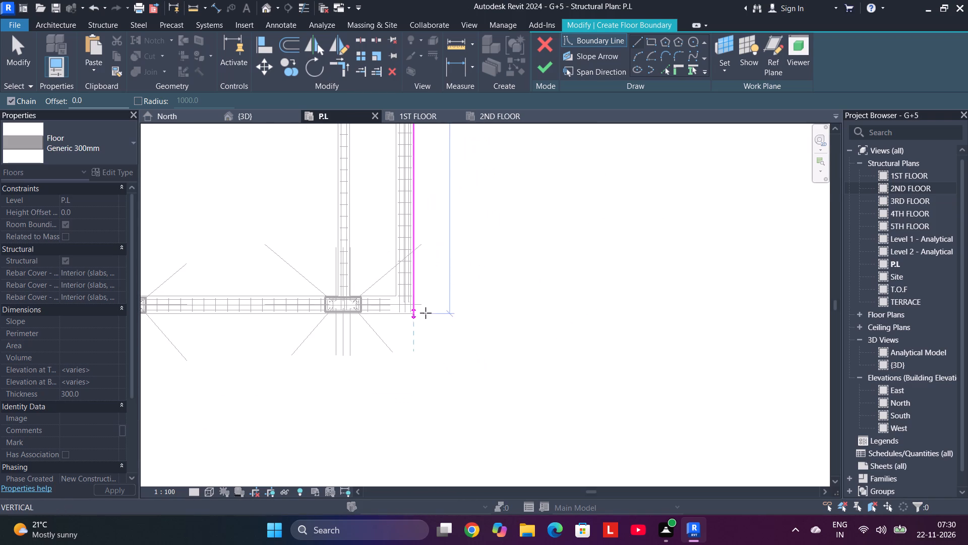
scroll(418, 323, up, 9)
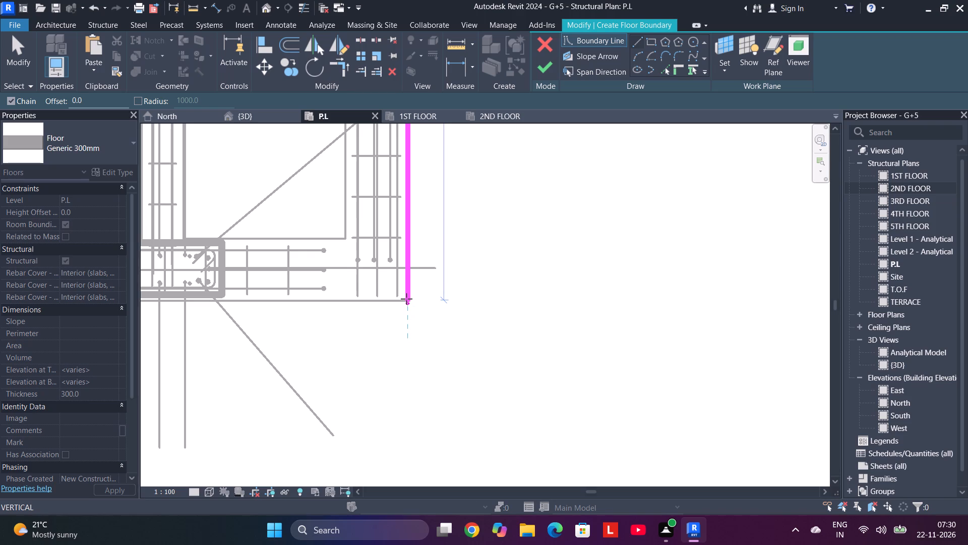
click(406, 299)
Draw the floor's south boundary line along the outer face of the south beams, from the southeast to the southwest corner.
middle_drag(297, 306, 830, 306)
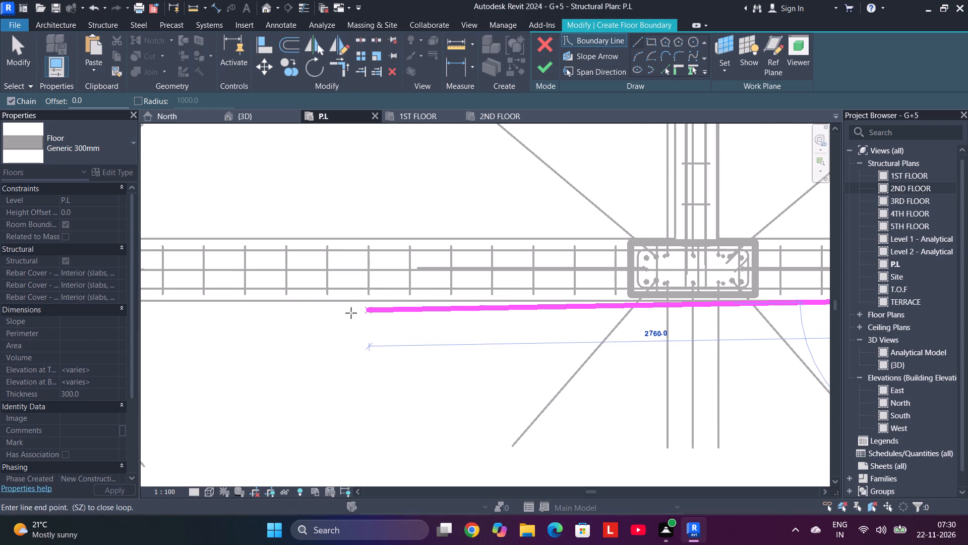
middle_drag(126, 309, 885, 309)
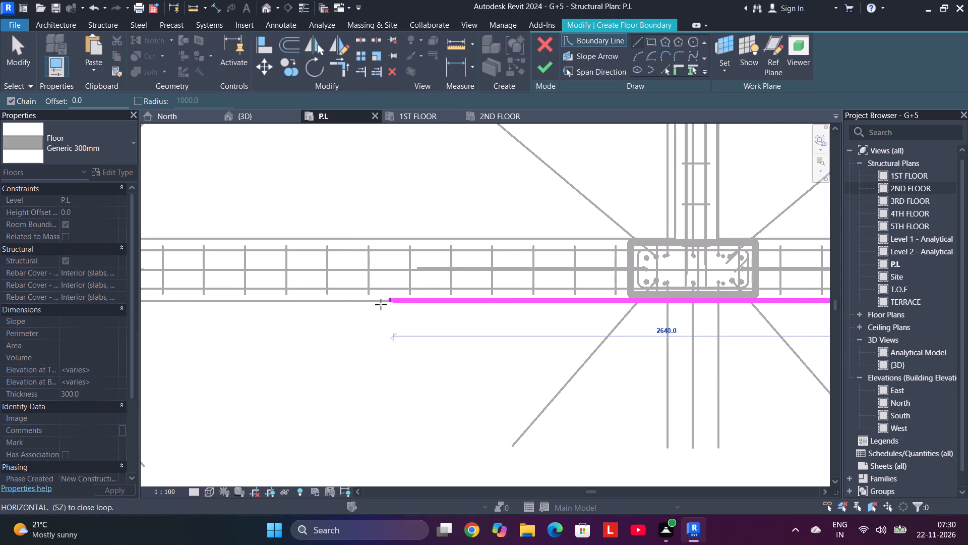
middle_drag(380, 304, 851, 270)
middle_drag(404, 275, 937, 294)
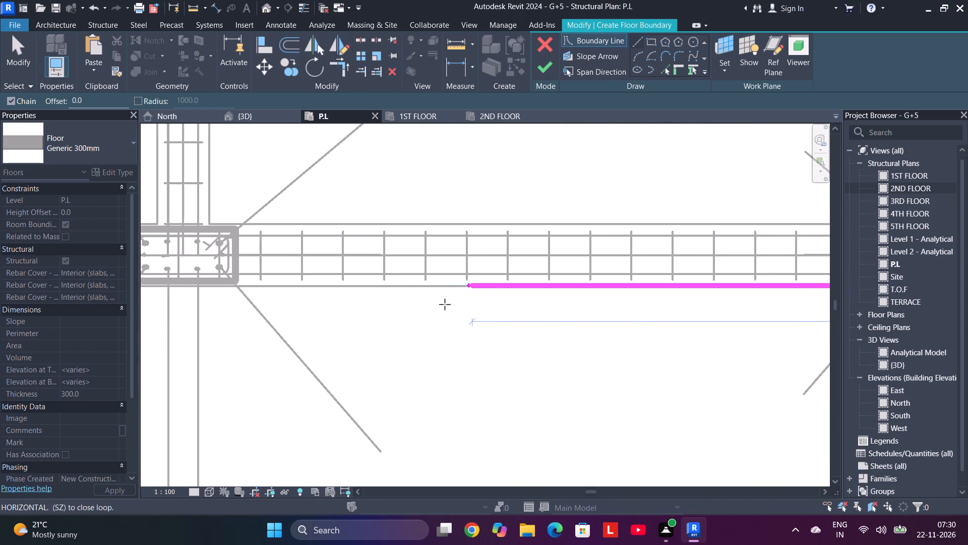
middle_drag(445, 304, 869, 299)
middle_drag(422, 298, 845, 305)
middle_drag(424, 312, 623, 312)
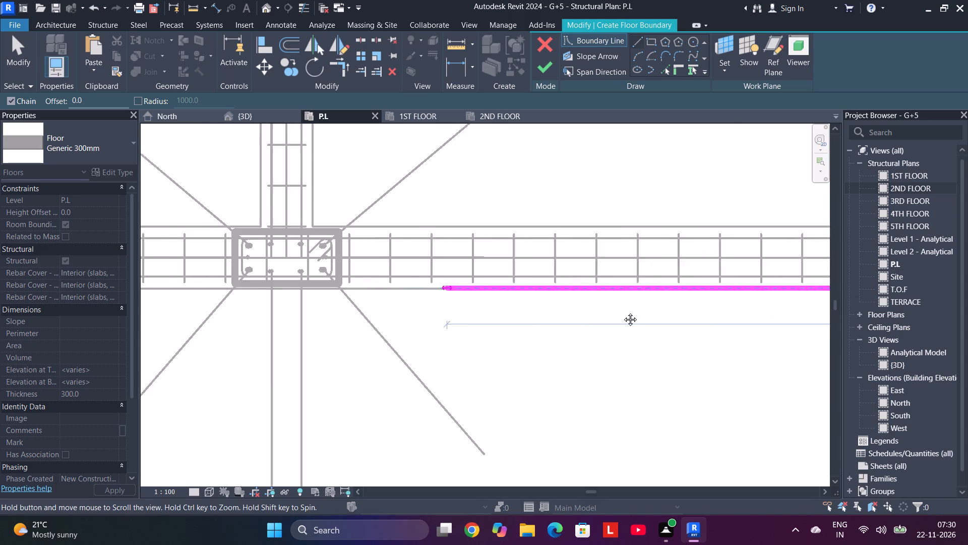
middle_drag(623, 312, 949, 328)
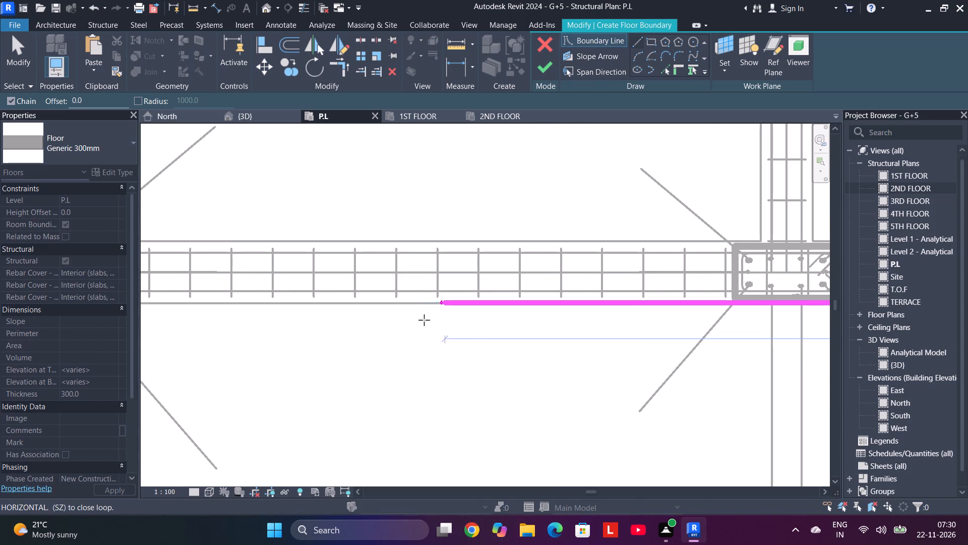
middle_drag(368, 321, 778, 301)
scroll(310, 302, up, 1)
middle_drag(310, 302, 764, 311)
scroll(375, 311, down, 4)
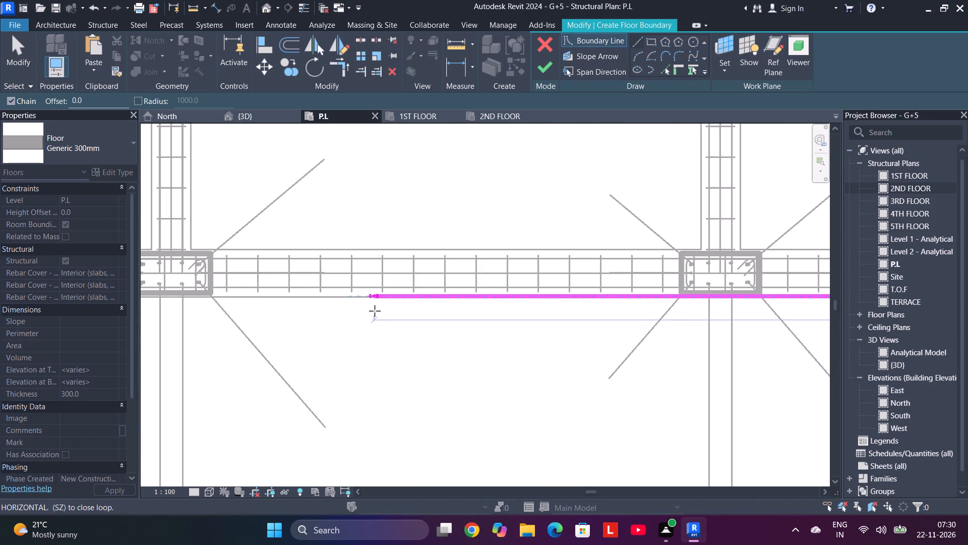
scroll(375, 311, down, 1)
middle_drag(375, 311, 794, 321)
middle_drag(286, 331, 764, 331)
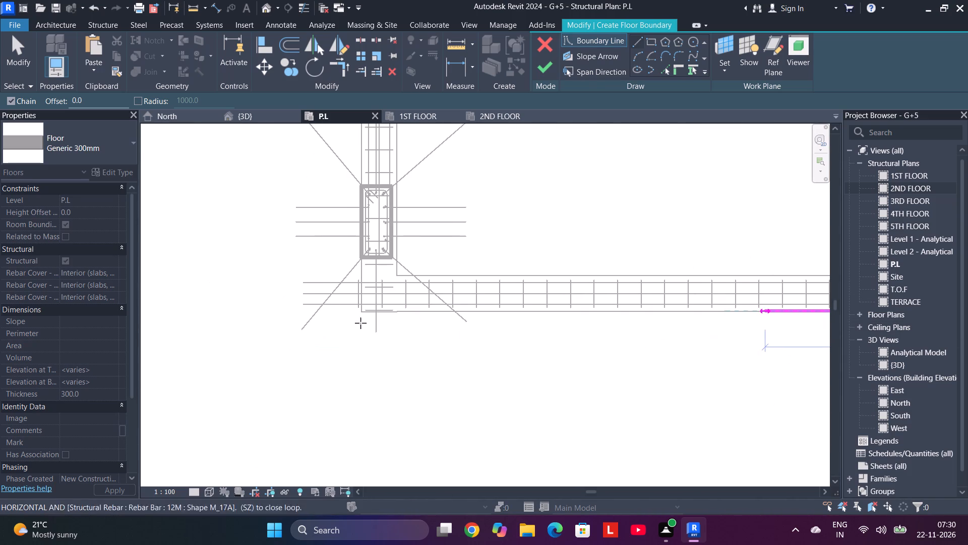
scroll(353, 315, up, 4)
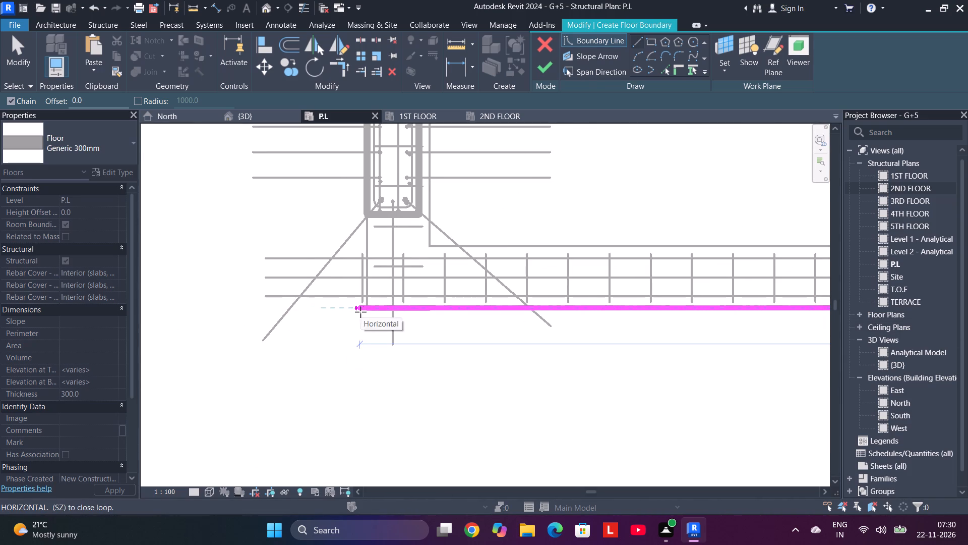
scroll(368, 309, up, 5)
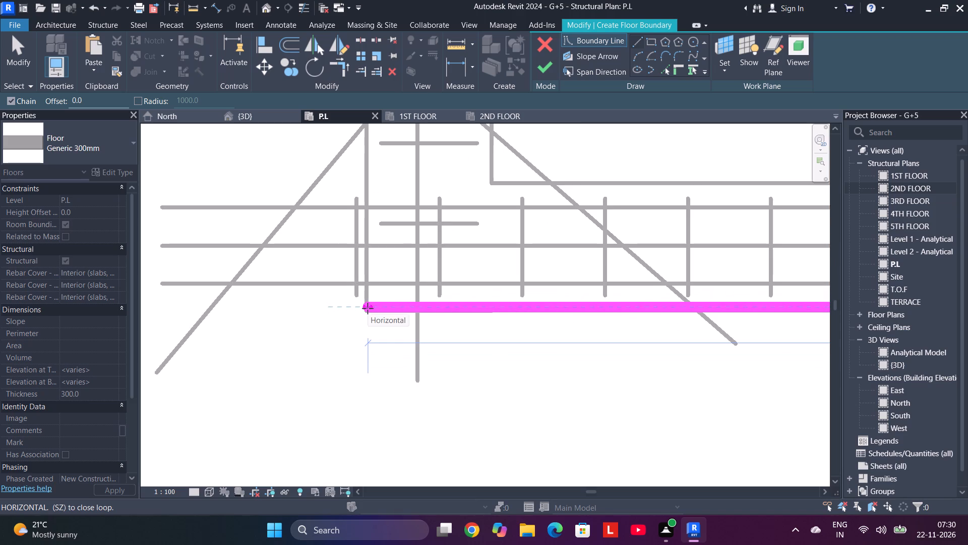
click(368, 308)
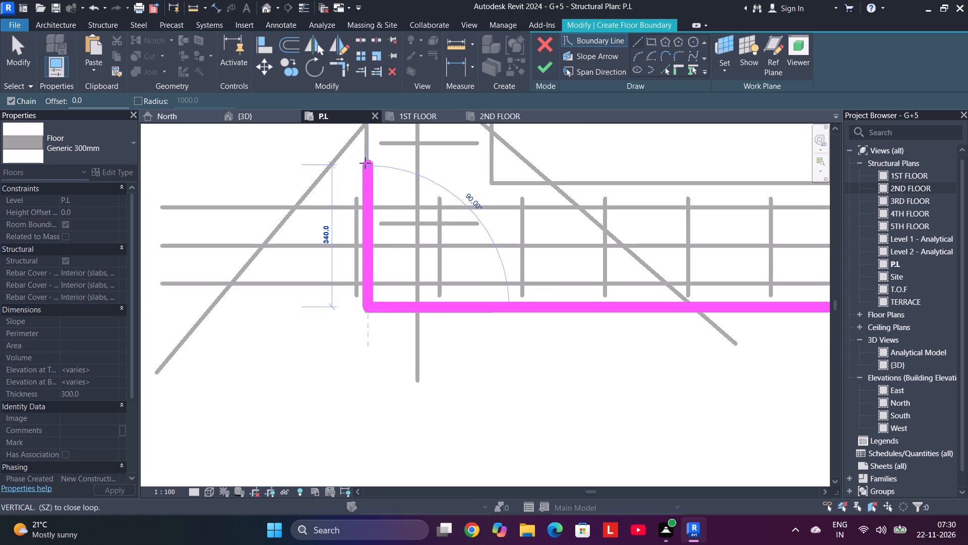
Continue the floor boundary north along the outer face of the southwest beam to the south face of the projecting wall.
middle_drag(365, 163, 343, 486)
scroll(342, 266, down, 8)
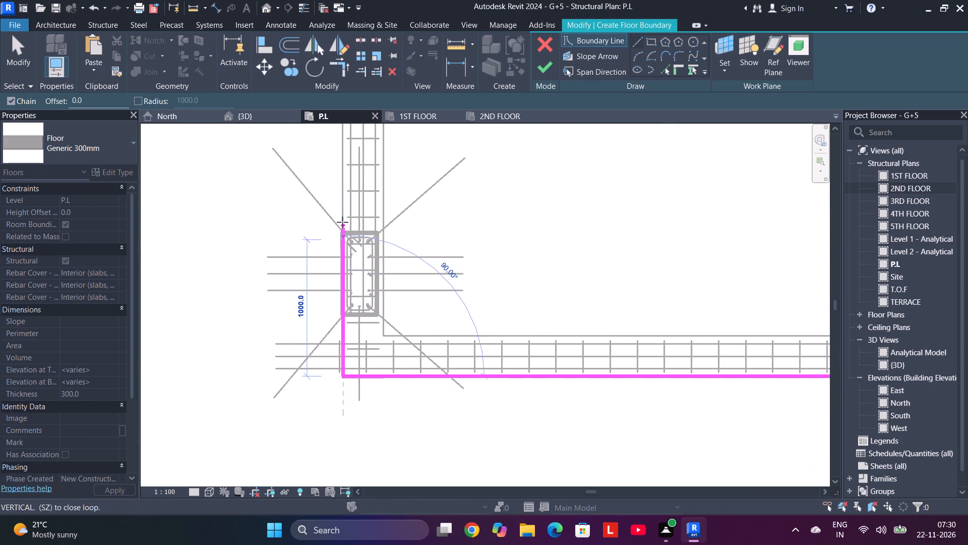
middle_drag(343, 221, 310, 518)
middle_drag(312, 229, 282, 498)
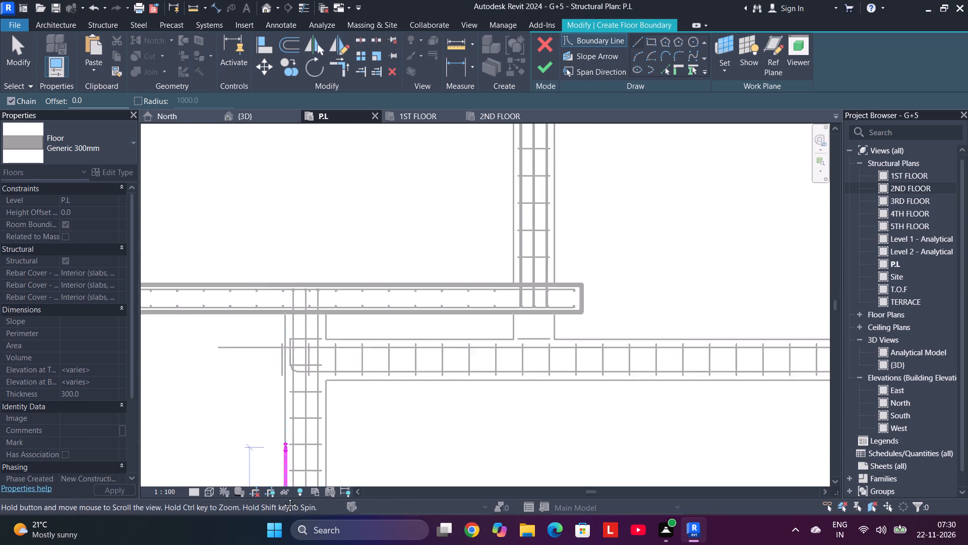
middle_drag(282, 498, 282, 502)
scroll(272, 365, up, 3)
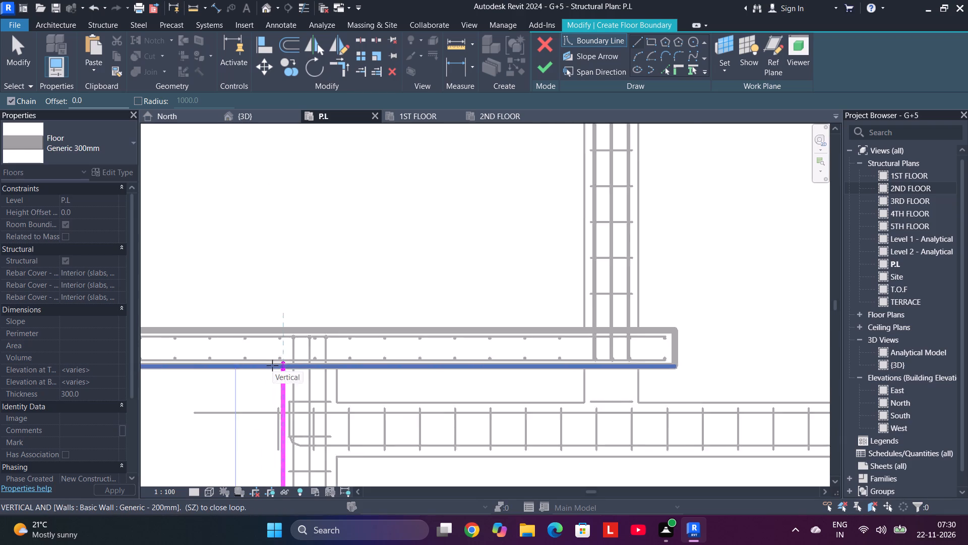
scroll(272, 365, up, 5)
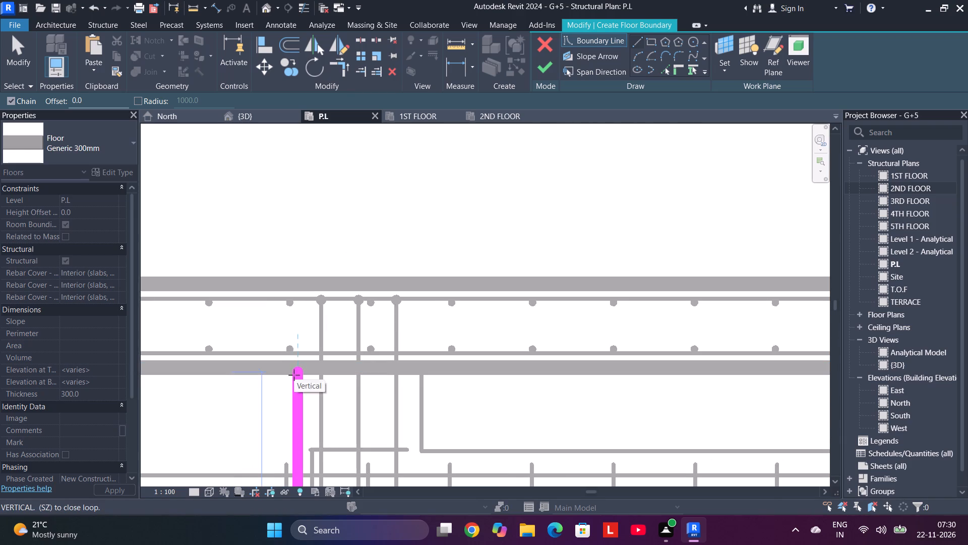
click(297, 375)
Draw the boundary about 1440 mm west along the south face of the projecting wall to its west end.
scroll(240, 380, down, 2)
middle_drag(240, 380, 482, 386)
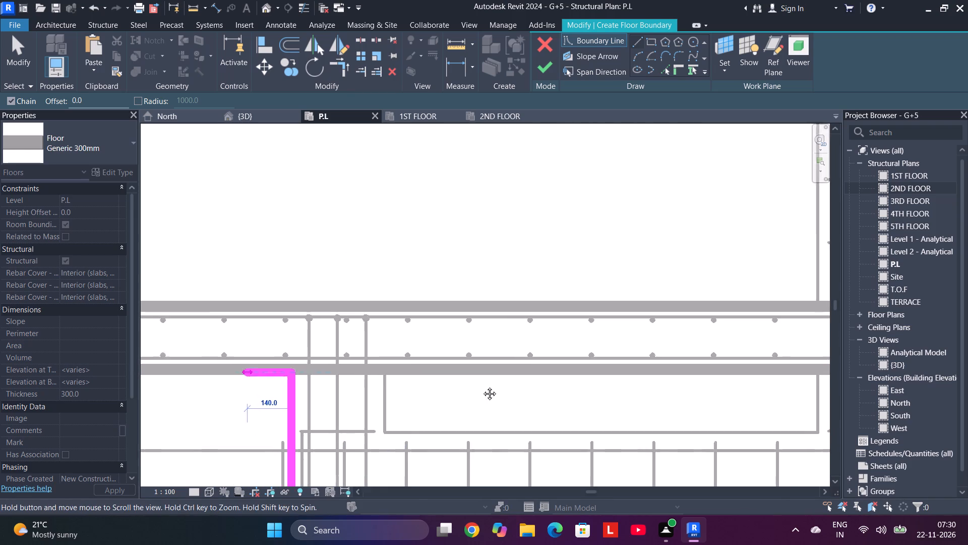
middle_drag(482, 386, 963, 409)
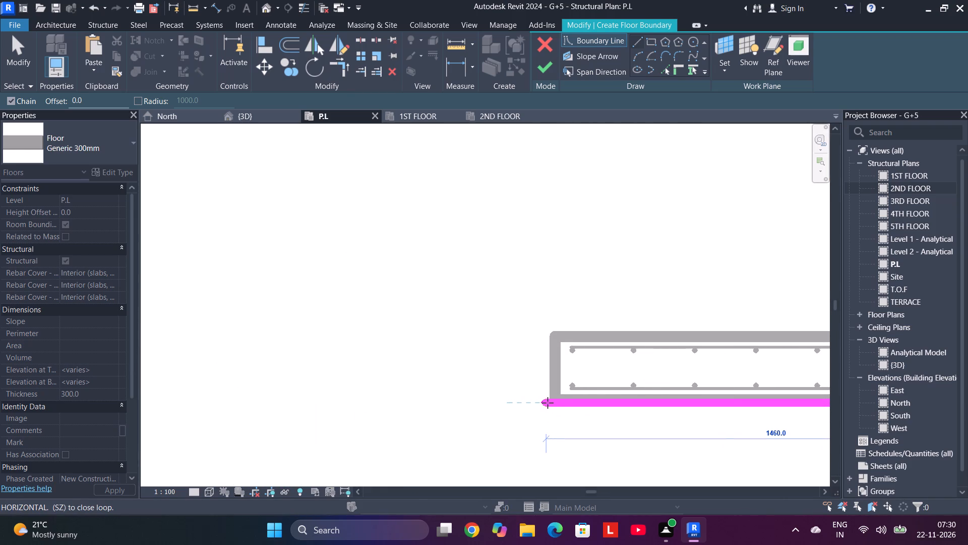
click(555, 403)
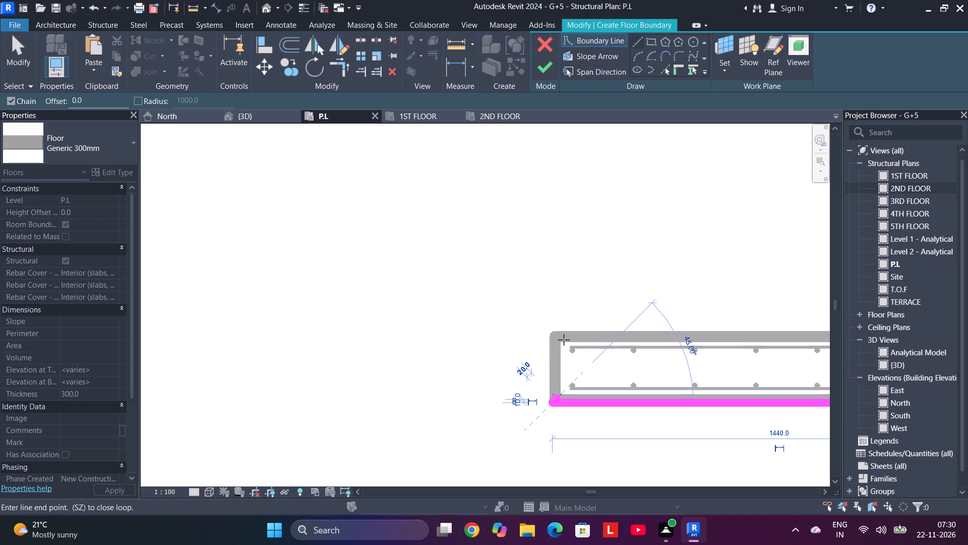
Draw the boundary about 3300 mm north, across the recess, to the west end of the northern projecting wall.
scroll(560, 206, down, 1)
middle_drag(559, 208, 493, 544)
scroll(503, 301, down, 3)
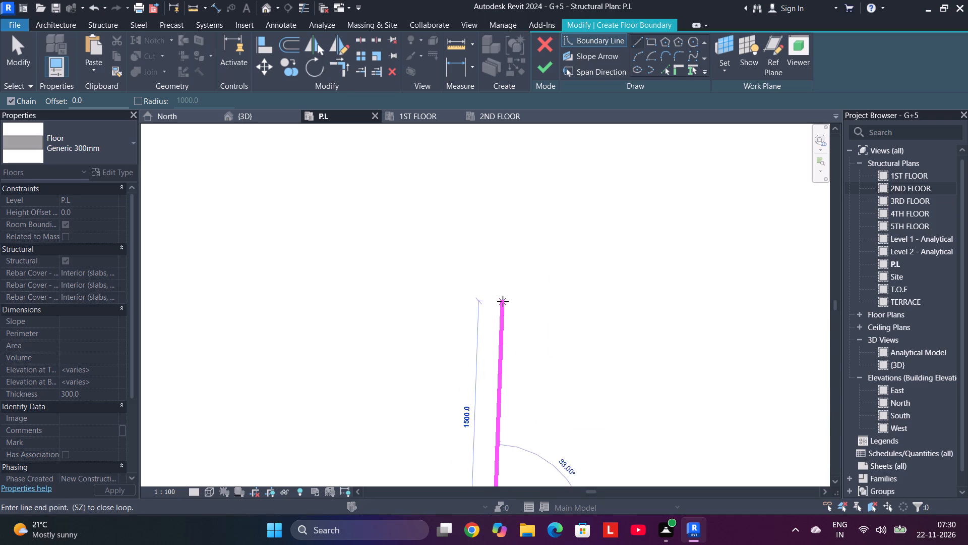
scroll(503, 301, down, 6)
middle_drag(503, 300, 471, 484)
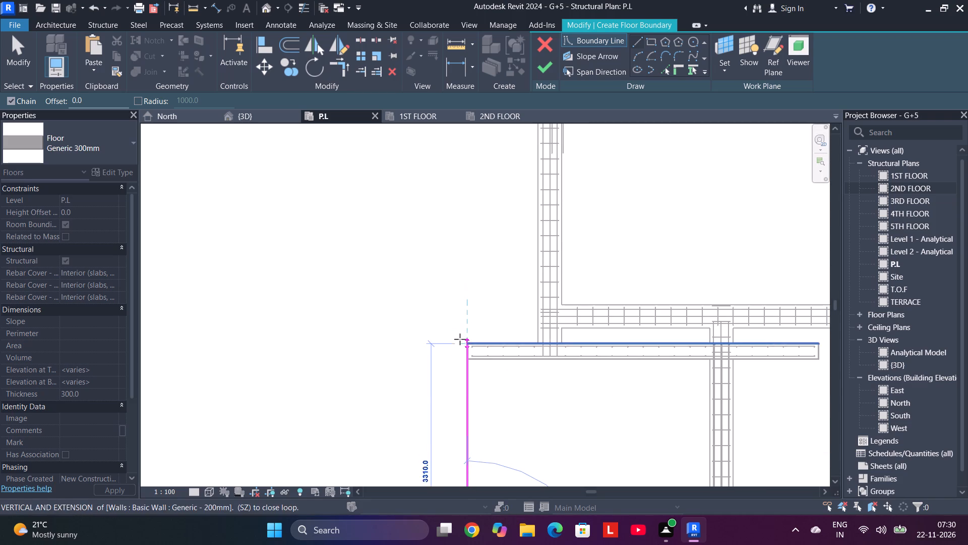
scroll(460, 340, up, 10)
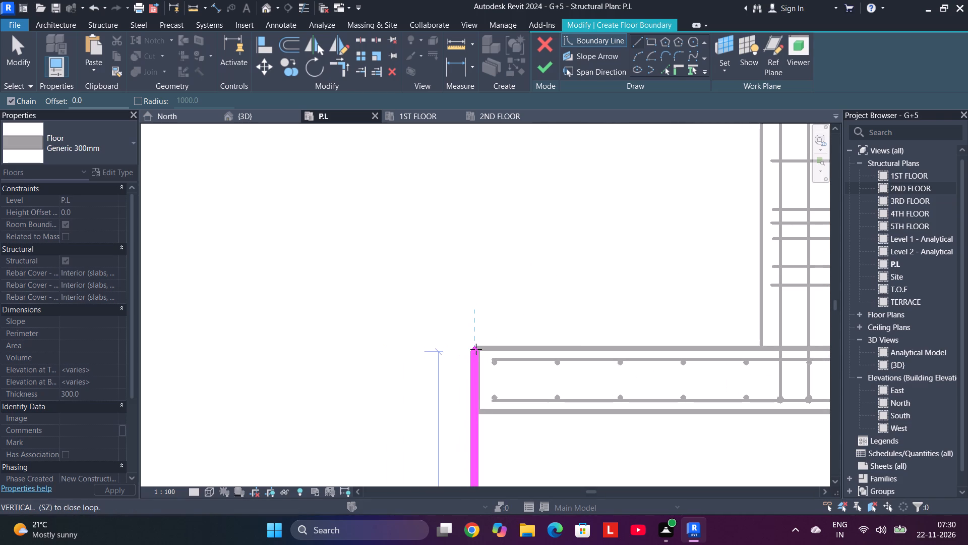
click(477, 351)
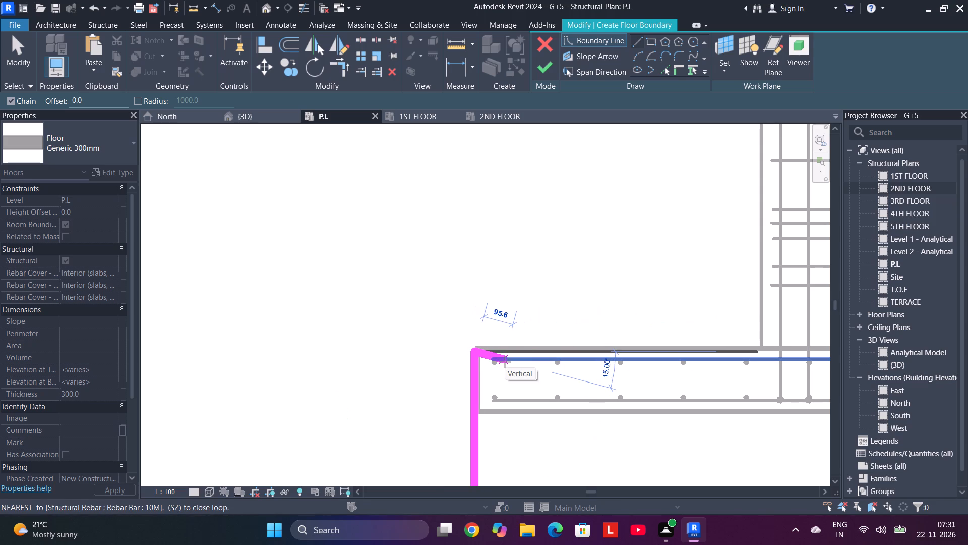
key(ctrl+z)
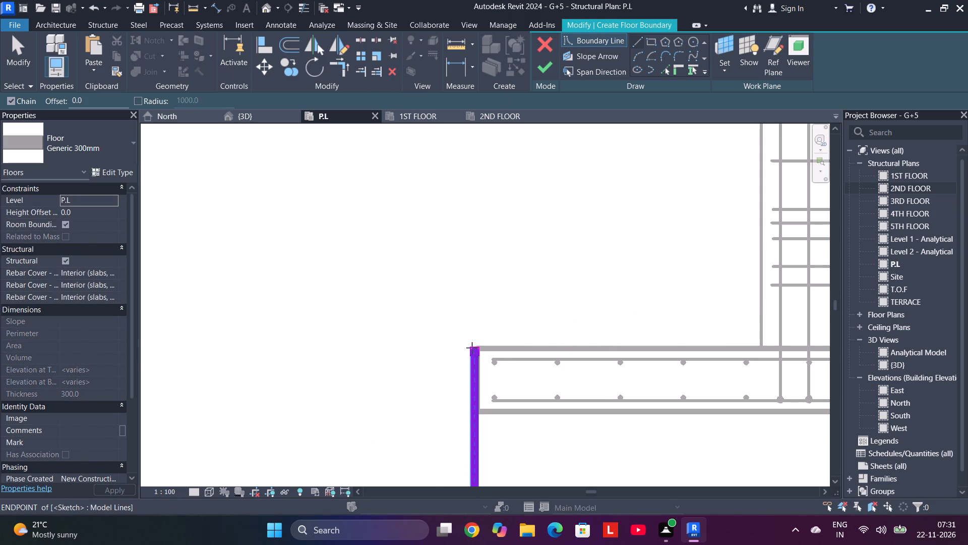
Draw the boundary east along the north face of the northern projecting wall to the outer face of the west beam.
scroll(472, 348, up, 3)
scroll(572, 347, down, 2)
middle_drag(572, 347, 489, 353)
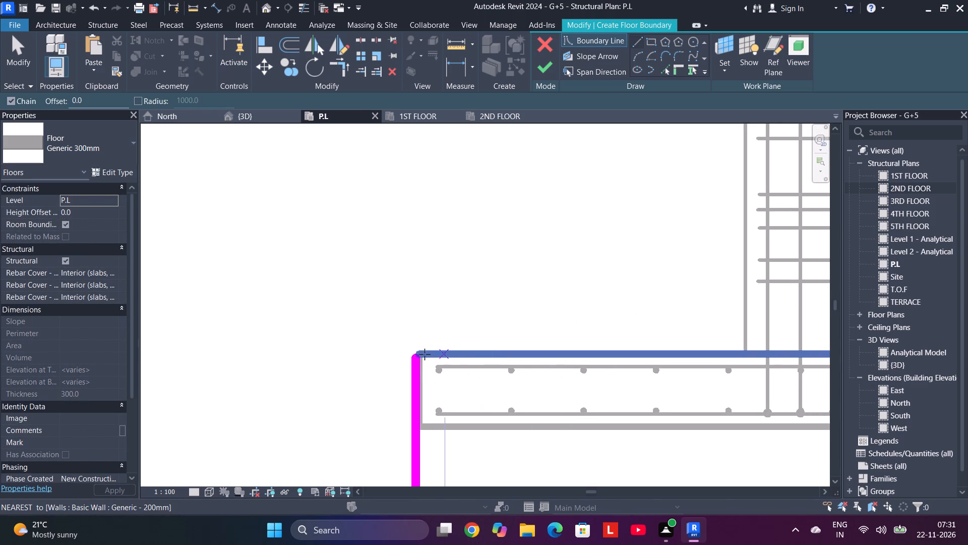
click(423, 352)
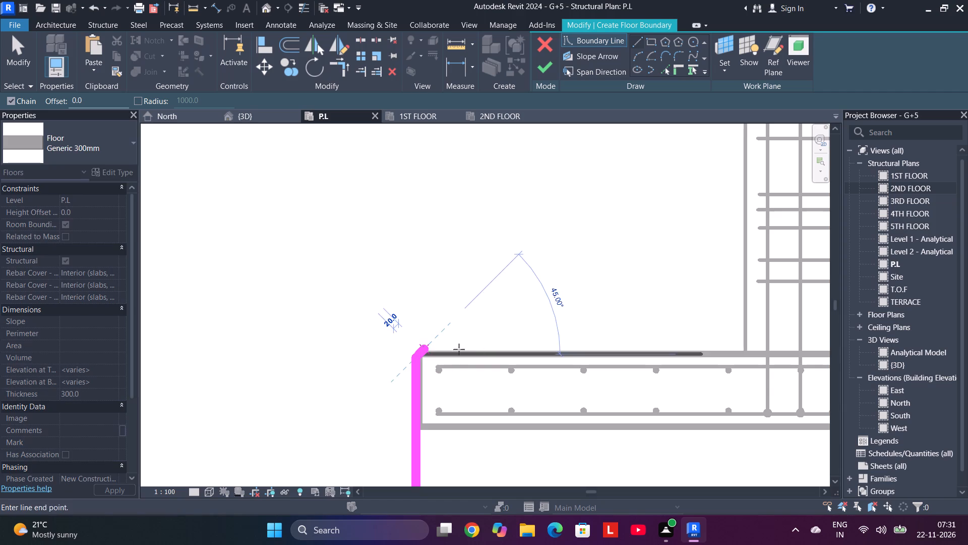
click(743, 353)
Continue the boundary north along the west beam's outer face and close it at the northwest corner.
scroll(746, 309, down, 1)
middle_drag(746, 309, 708, 484)
scroll(715, 358, down, 2)
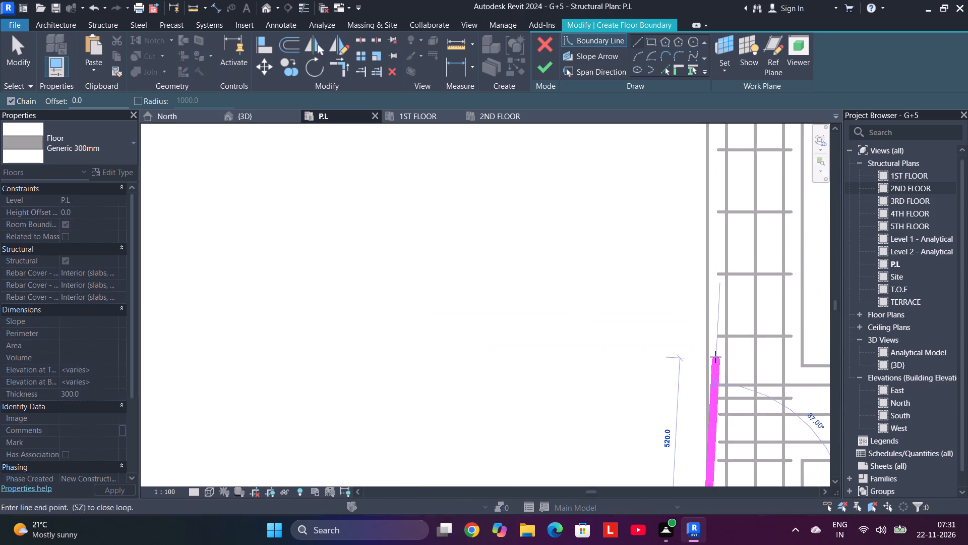
scroll(715, 357, down, 4)
middle_drag(712, 350, 658, 544)
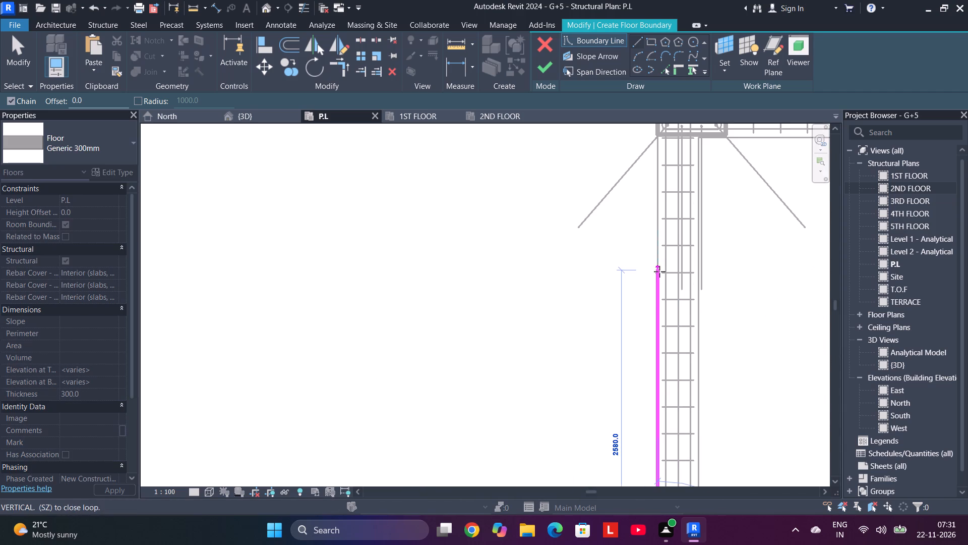
middle_drag(659, 271, 638, 449)
scroll(627, 292, up, 4)
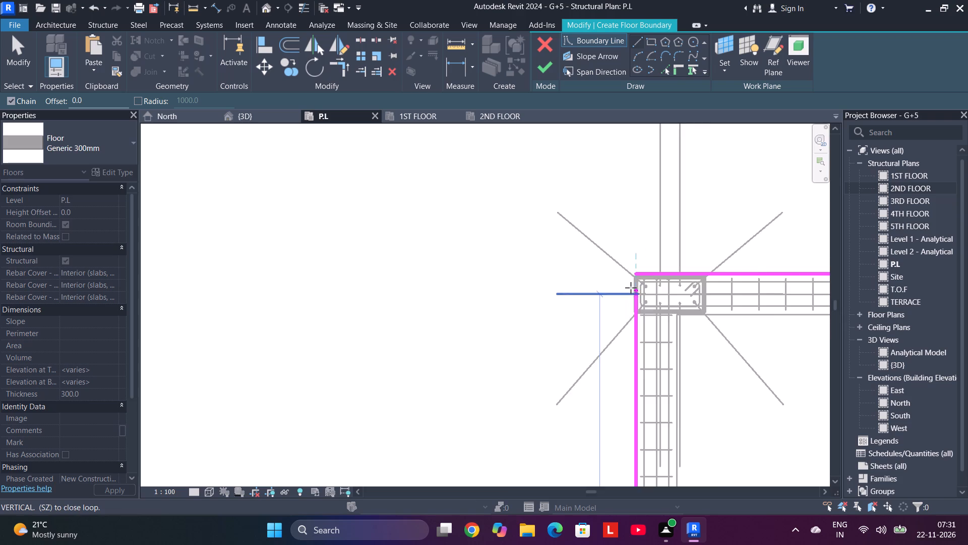
scroll(660, 257, up, 1)
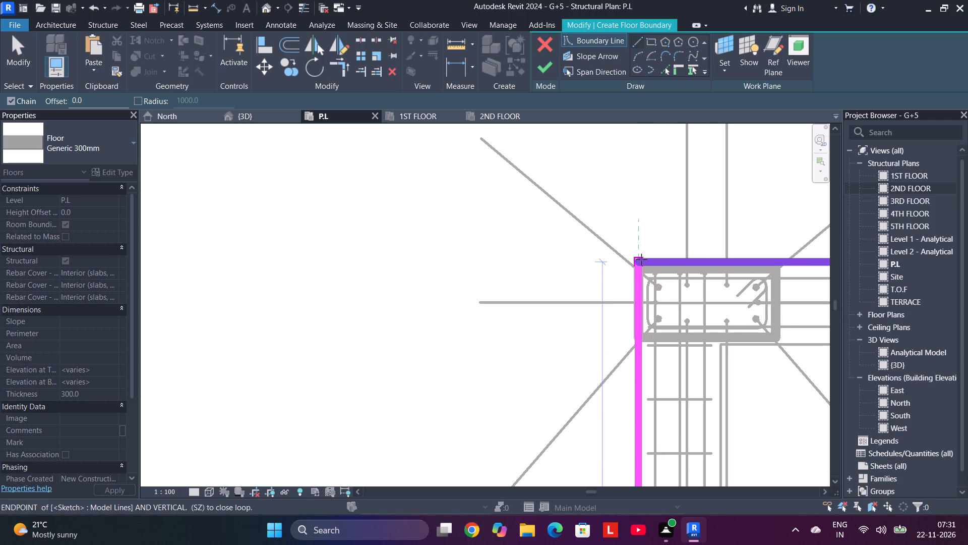
click(641, 259)
Trim/extend the vertical and horizontal boundary lines to a corner at the west end of the northern projecting wall.
scroll(641, 259, down, 10)
scroll(624, 345, down, 2)
middle_drag(611, 404, 615, 103)
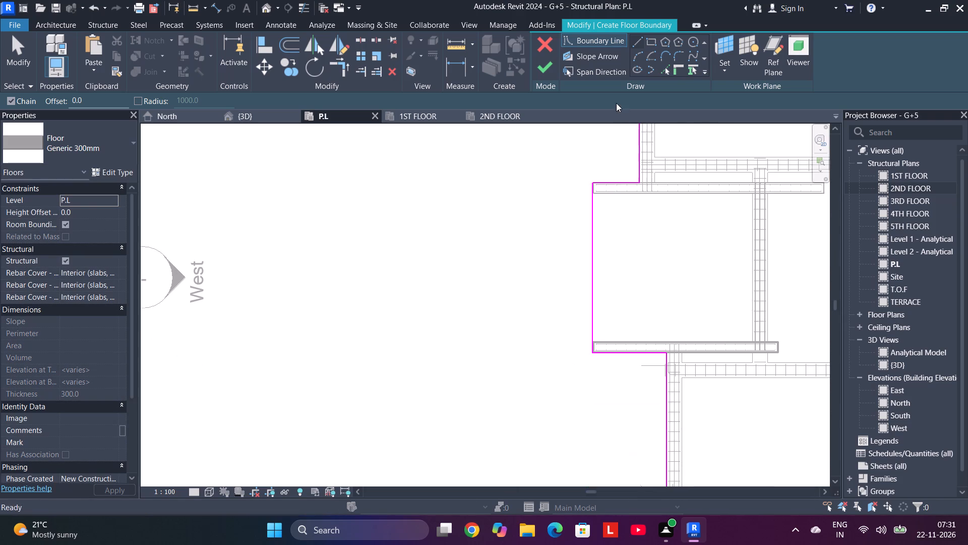
scroll(599, 194, up, 6)
middle_drag(600, 163, 534, 220)
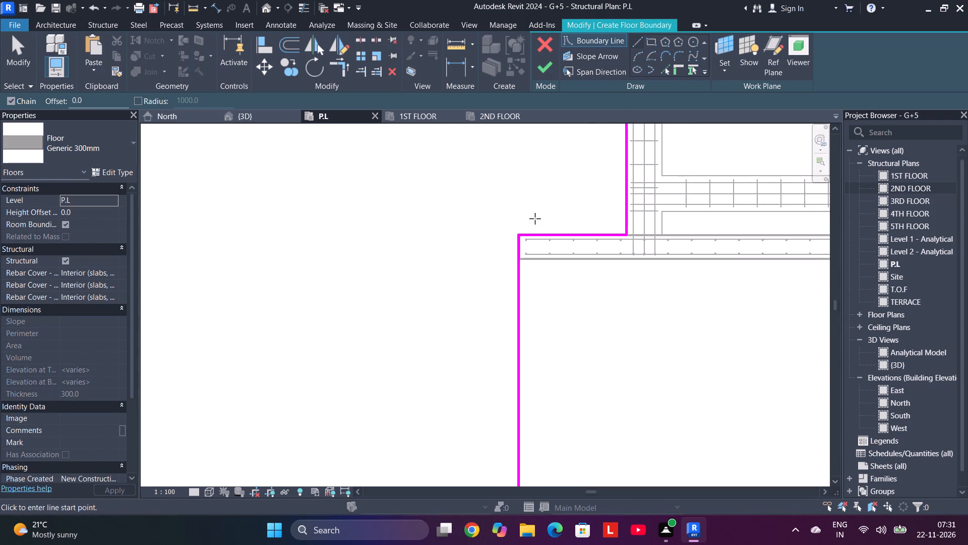
scroll(535, 218, up, 10)
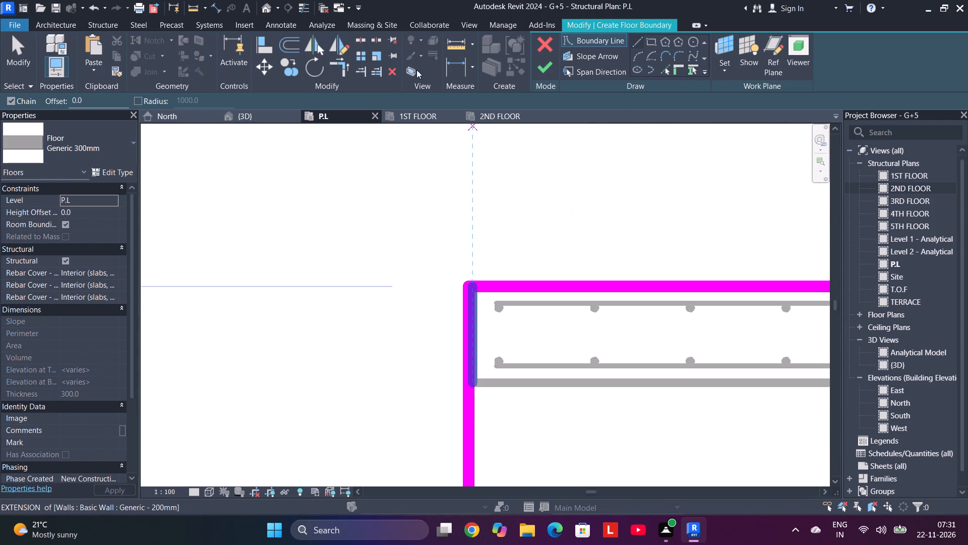
click(337, 62)
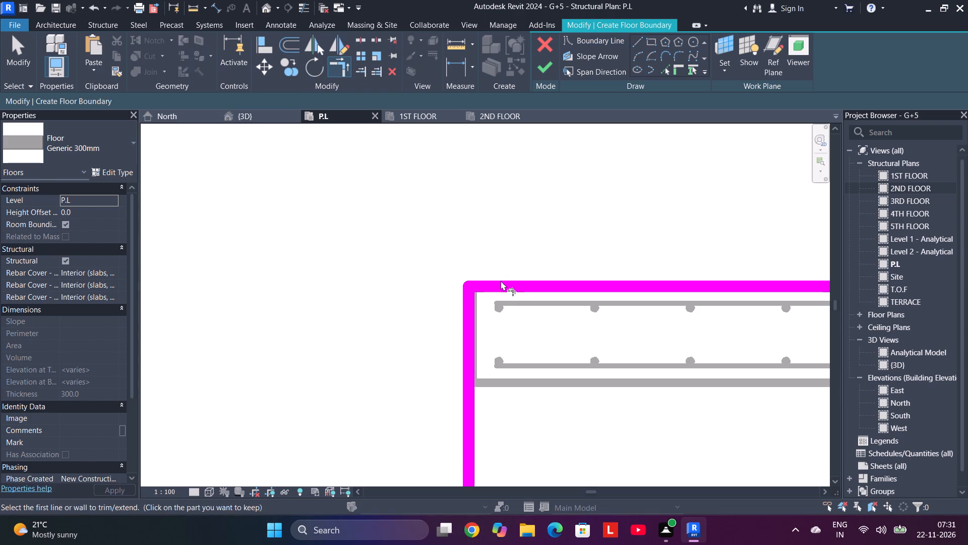
click(503, 285)
click(469, 305)
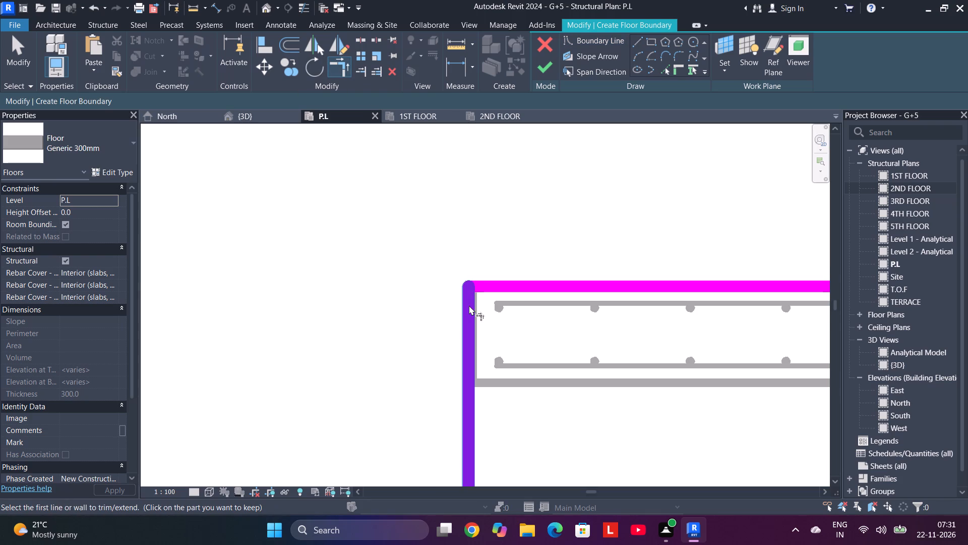
click(469, 305)
click(487, 282)
Finish the closed boundary sketch to create the Generic 300mm structural floor at P.L.
scroll(504, 248, down, 5)
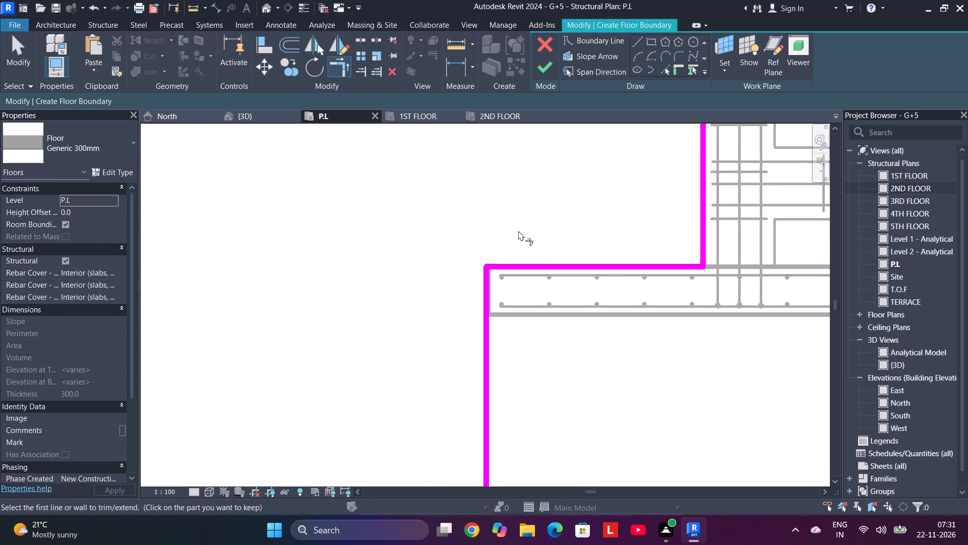
scroll(522, 229, down, 15)
scroll(614, 271, down, 2)
middle_drag(673, 276, 505, 284)
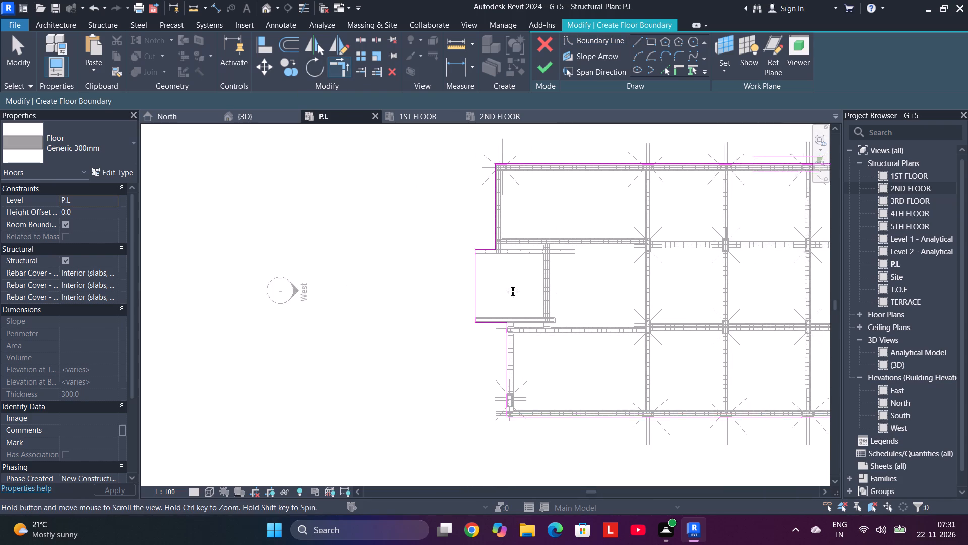
middle_drag(505, 284, 472, 284)
scroll(472, 284, down, 3)
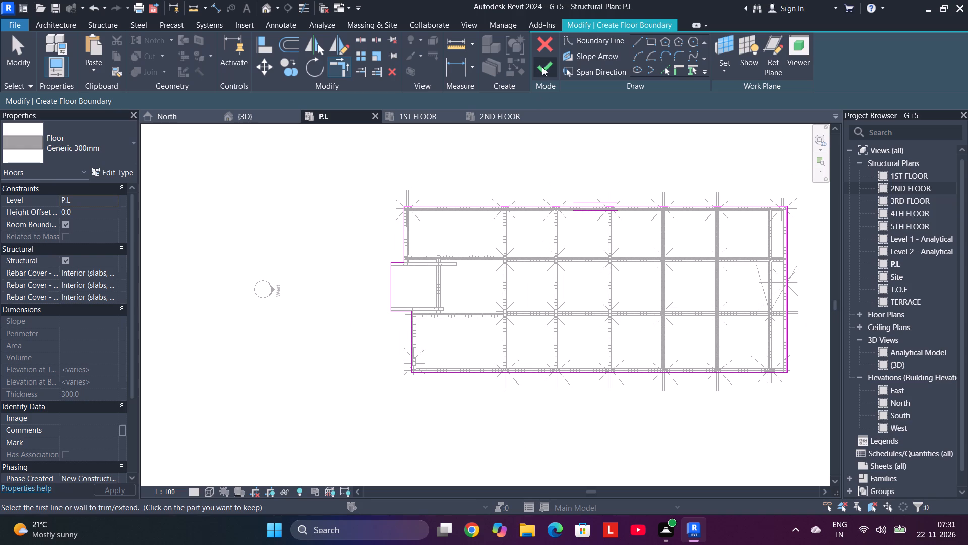
click(543, 67)
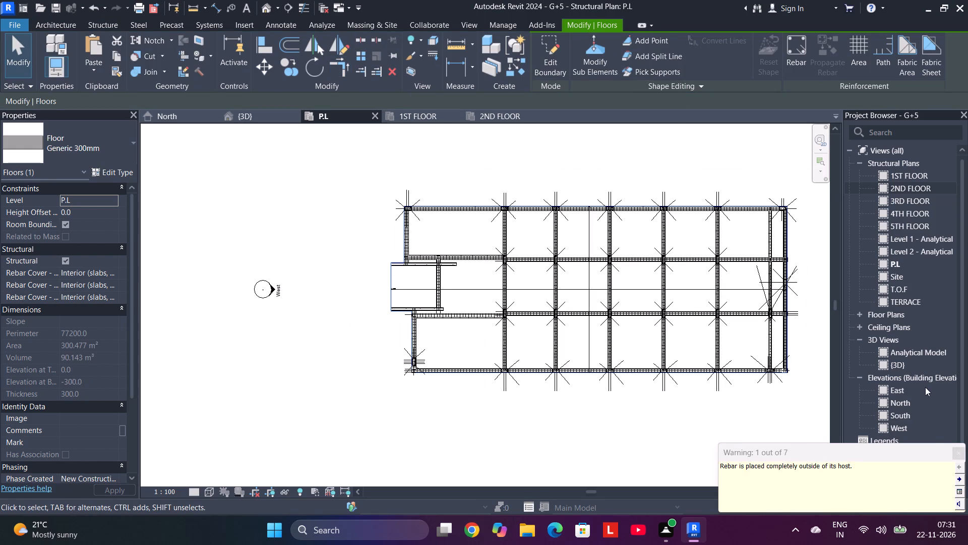
click(963, 455)
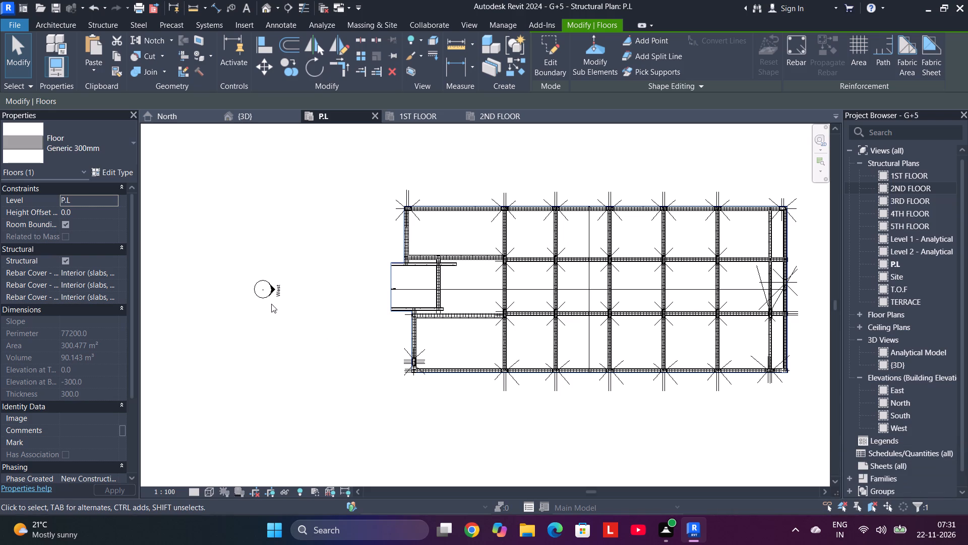
Change the P.L floor's type to 160mm Concrete With 50mm Metal Deck.
click(80, 147)
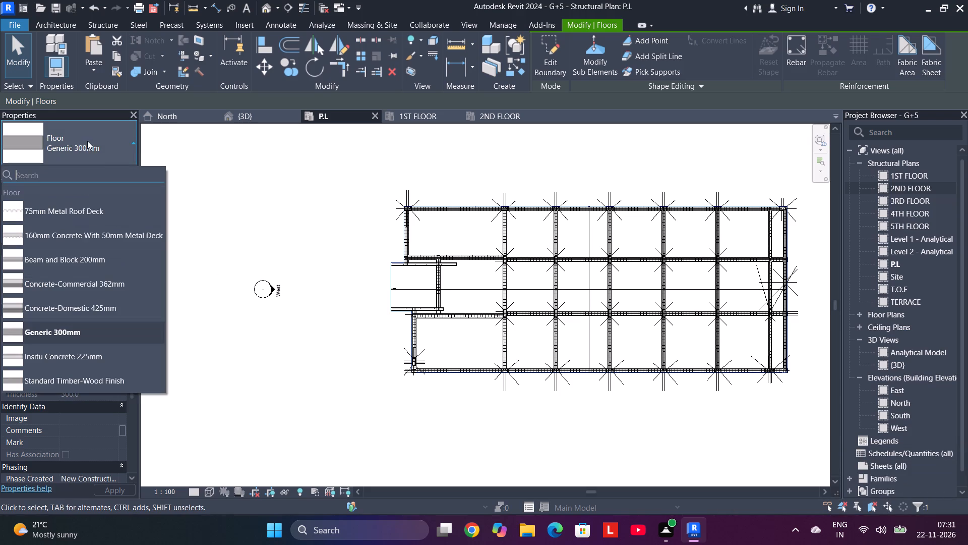
click(108, 241)
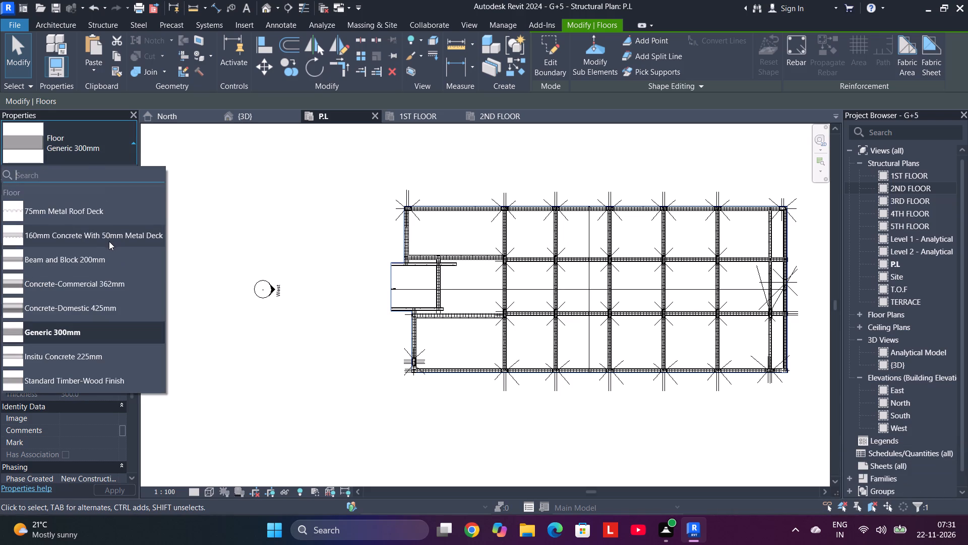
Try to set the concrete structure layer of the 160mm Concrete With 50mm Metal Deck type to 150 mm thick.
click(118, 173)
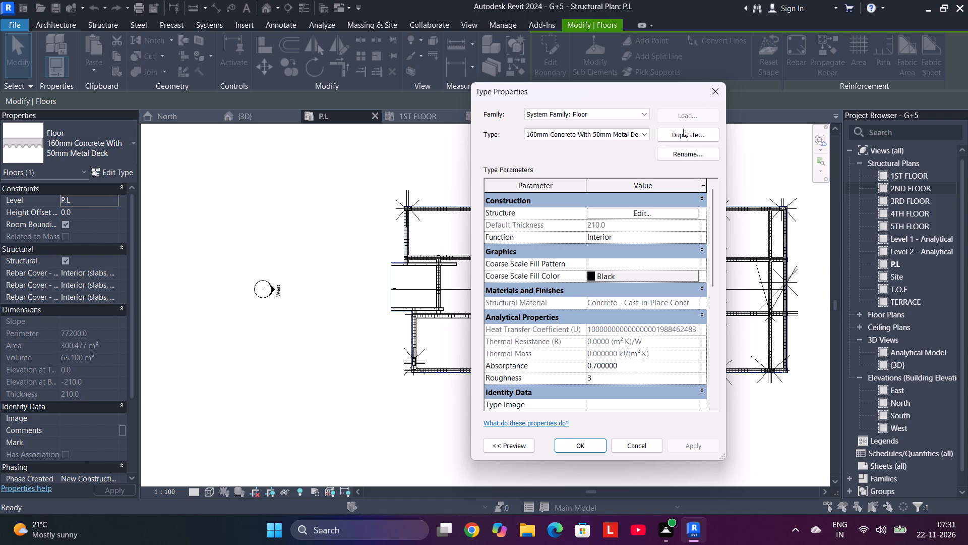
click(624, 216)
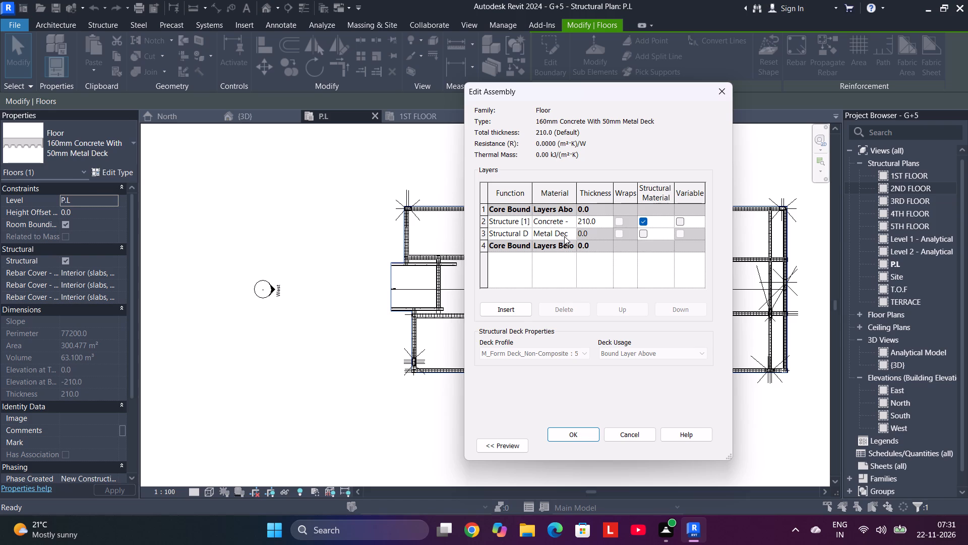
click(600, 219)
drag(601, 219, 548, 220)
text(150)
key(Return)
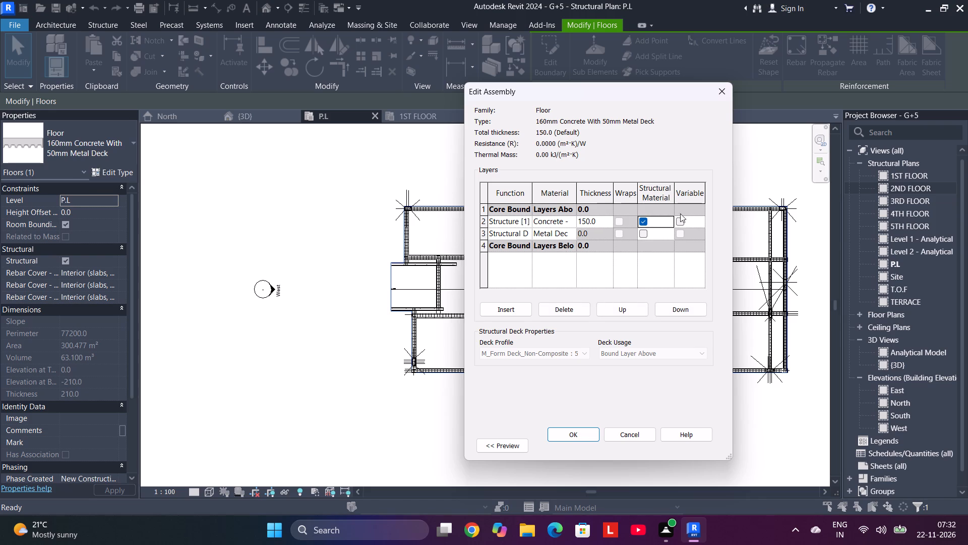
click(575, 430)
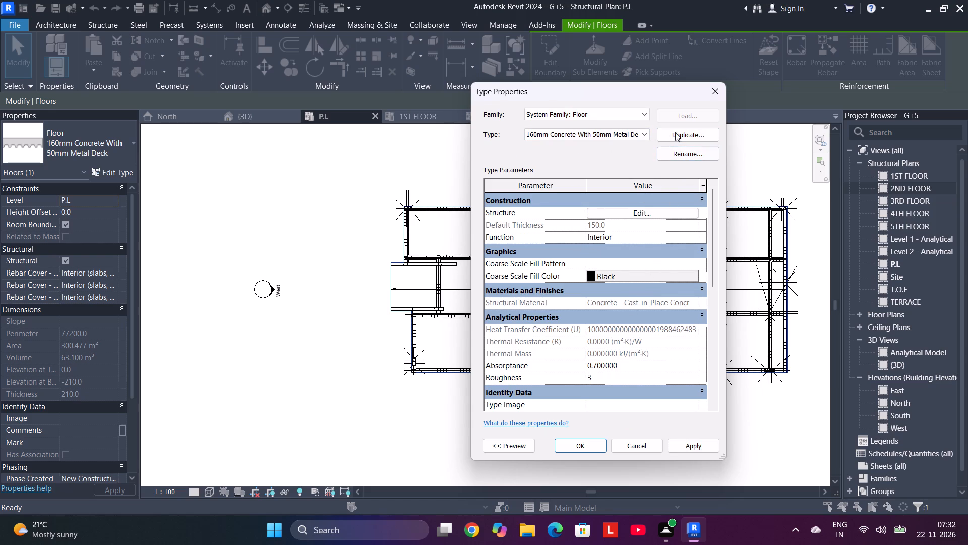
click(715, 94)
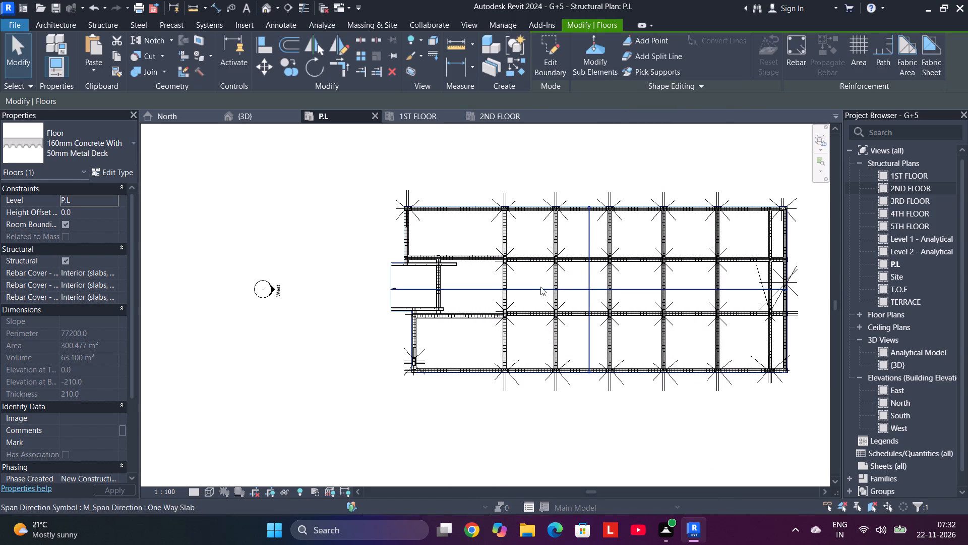
Examine in the 3D view how the P.L slab's edge meets the front perimeter beam and columns.
click(250, 115)
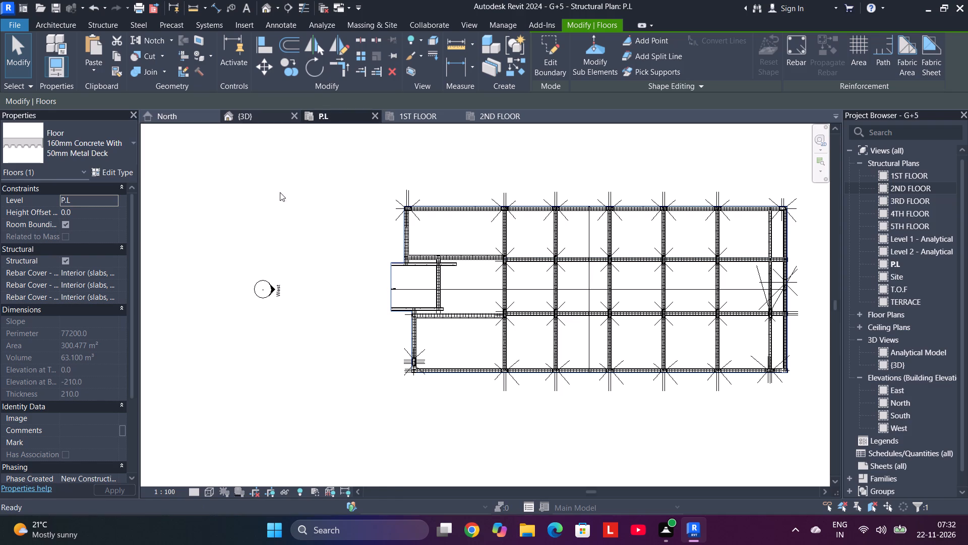
scroll(470, 456, up, 4)
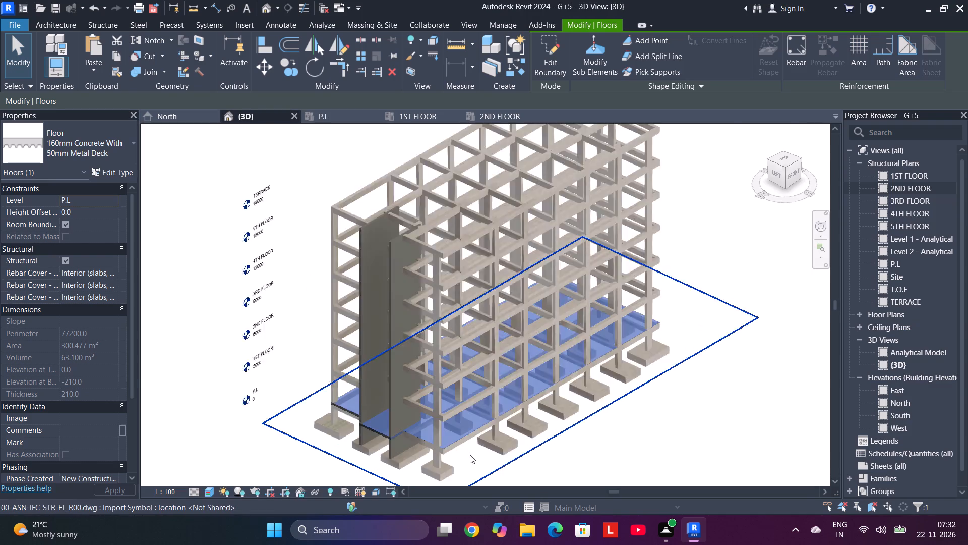
scroll(470, 455, up, 1)
scroll(448, 414, up, 11)
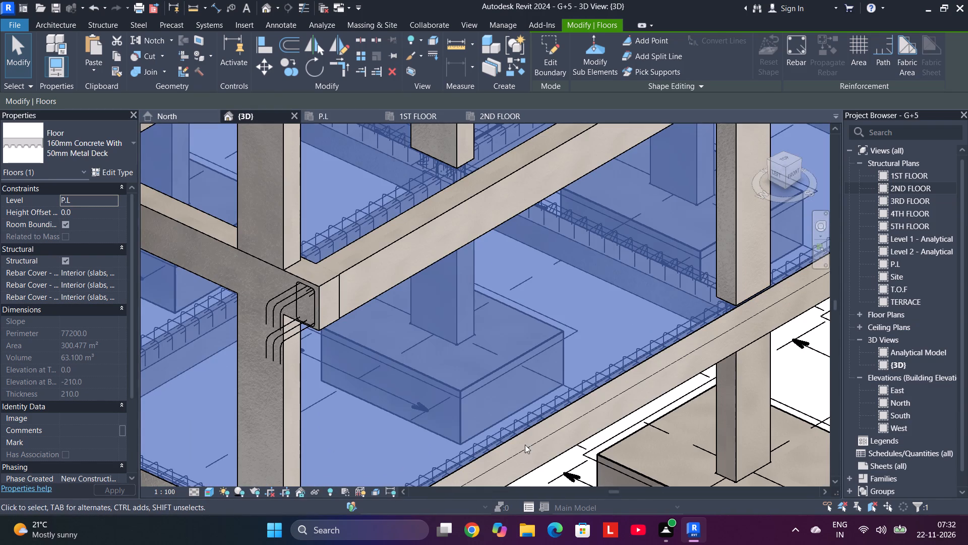
shift+middle_drag(532, 450, 480, 400)
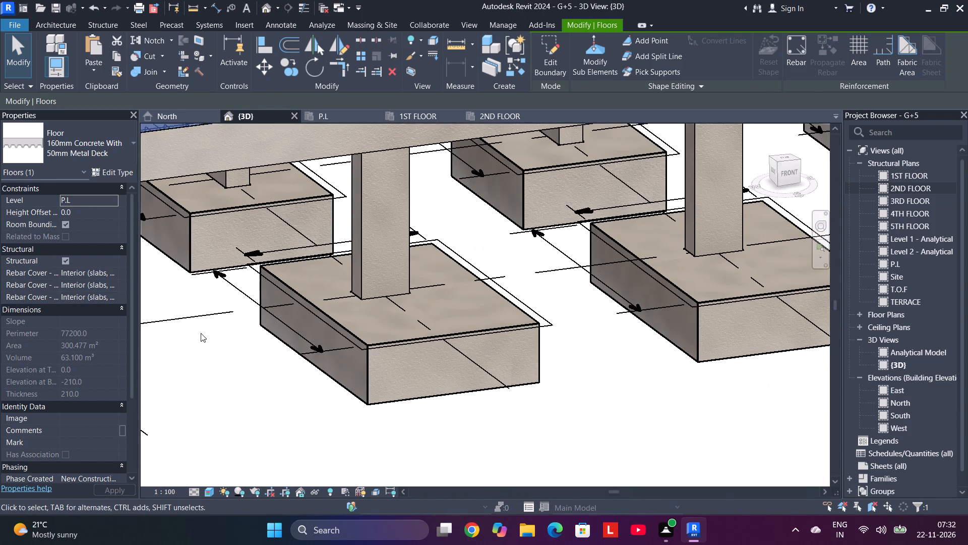
middle_drag(179, 348, 401, 527)
scroll(290, 342, up, 4)
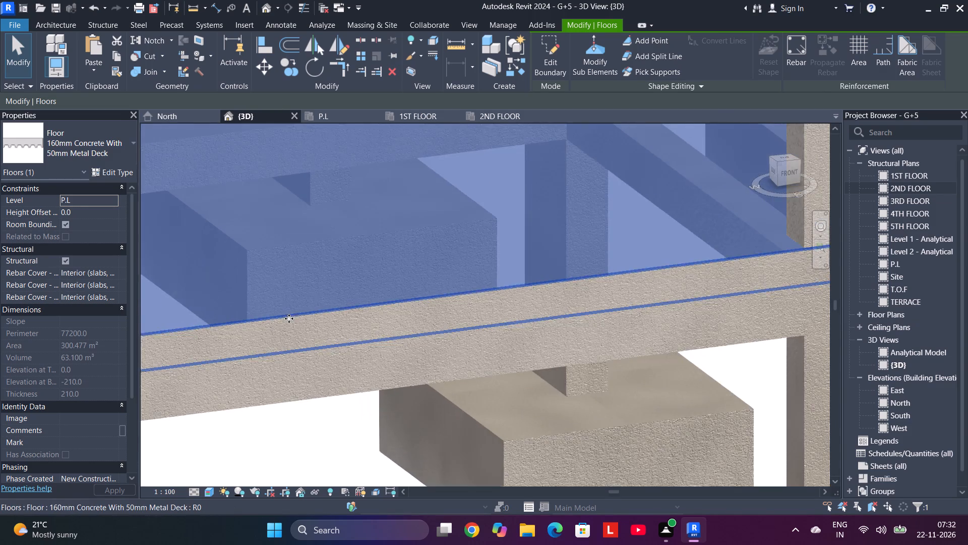
shift+middle_drag(432, 480, 405, 429)
middle_drag(261, 390, 295, 426)
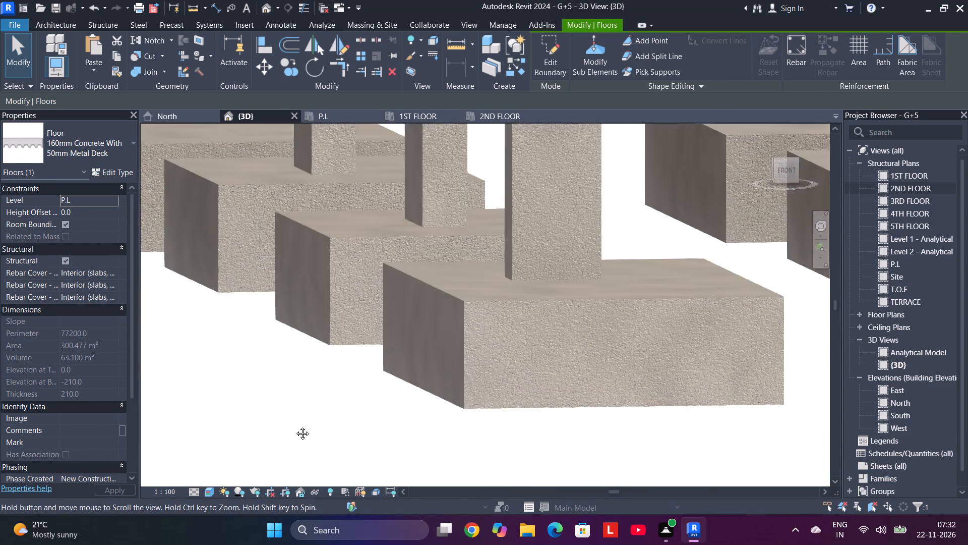
middle_drag(295, 426, 729, 544)
scroll(720, 544, up, 1)
middle_drag(416, 226, 449, 423)
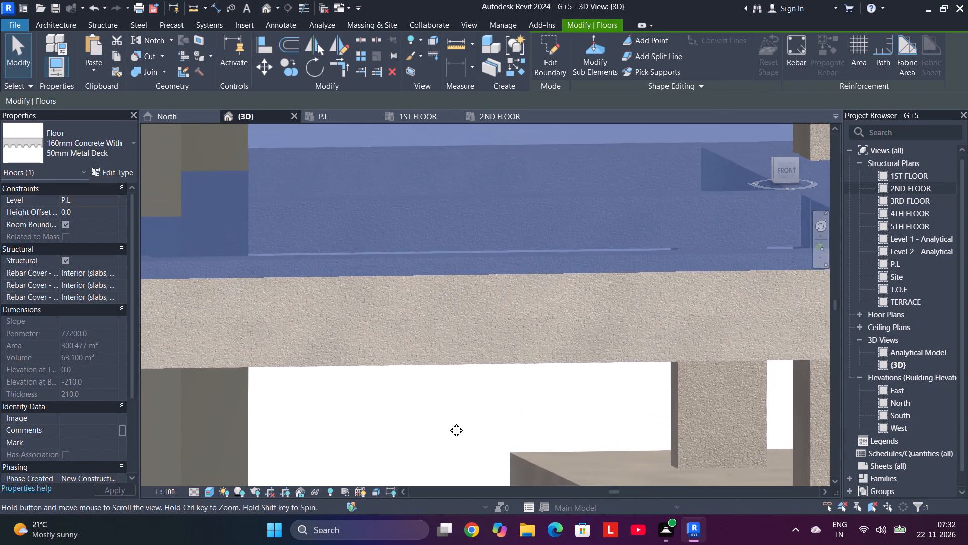
middle_drag(449, 423, 449, 424)
scroll(440, 383, down, 2)
key(Escape)
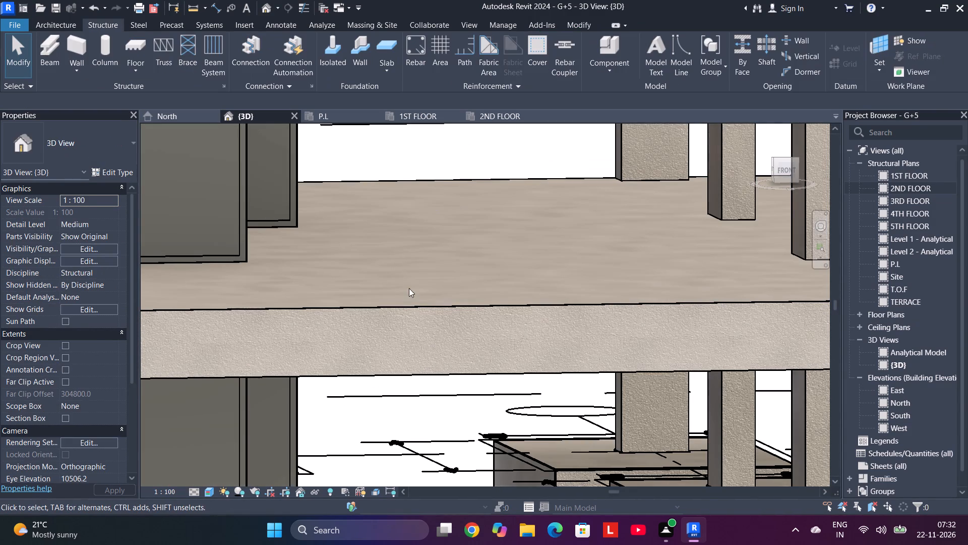
click(412, 308)
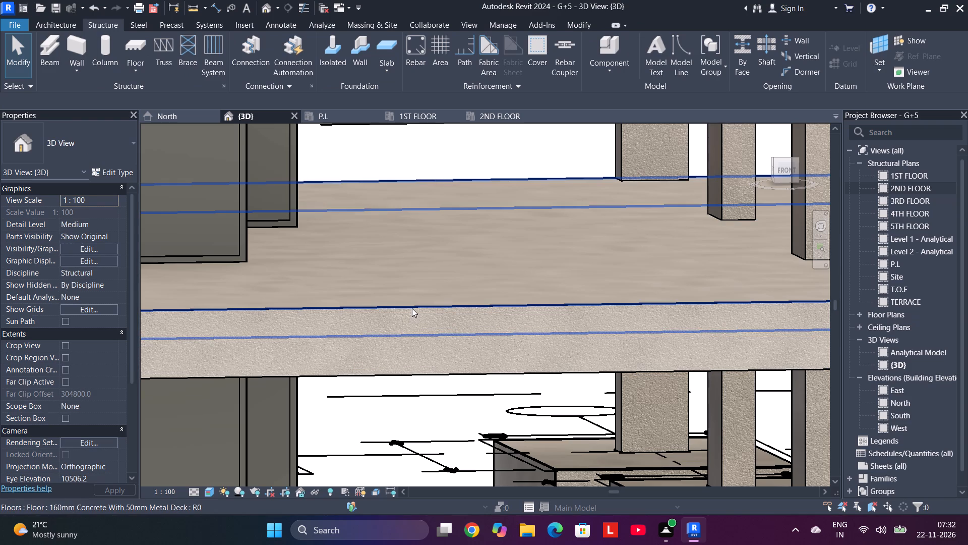
scroll(447, 351, down, 7)
scroll(447, 353, up, 1)
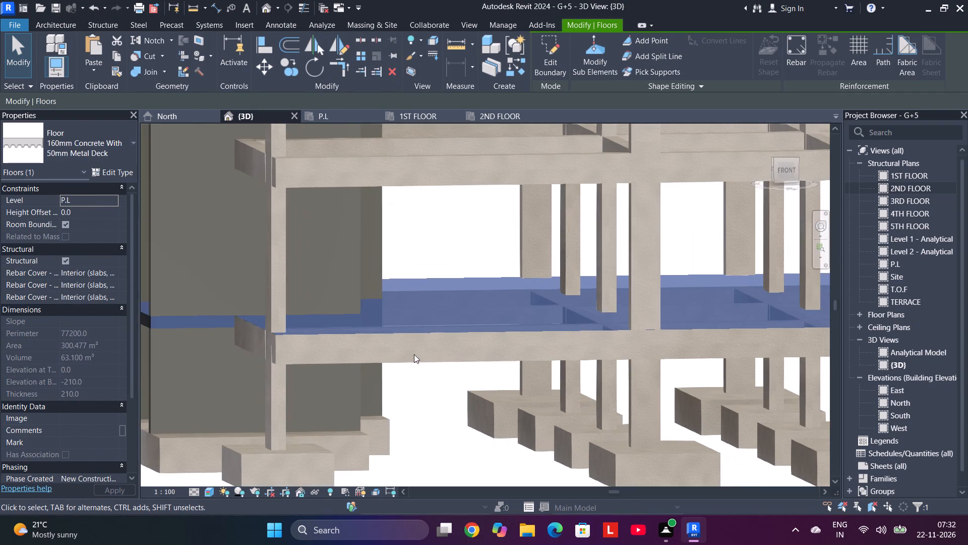
scroll(410, 354, down, 2)
scroll(361, 340, up, 1)
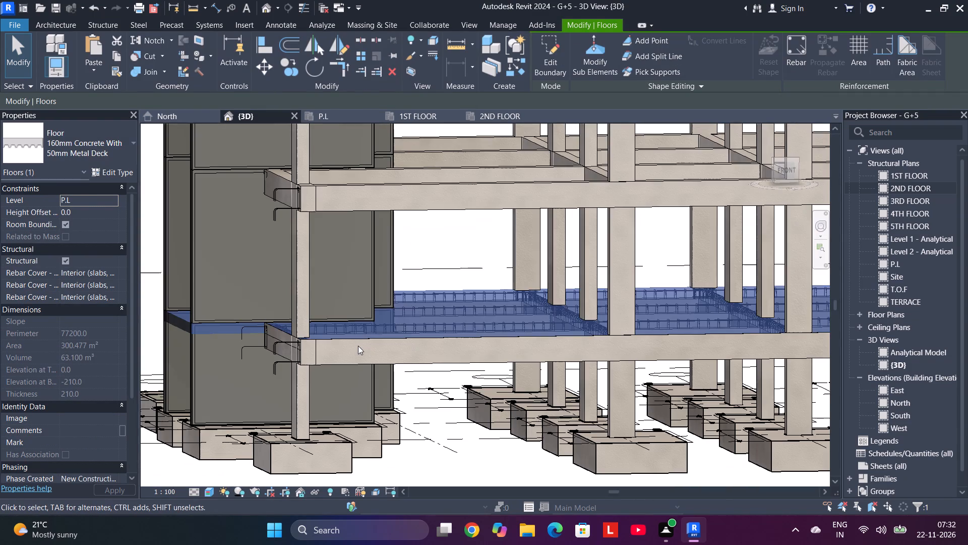
key(Escape)
Examine the P.L slab from the west side and from below, around the projecting walls and footings.
scroll(453, 359, down, 3)
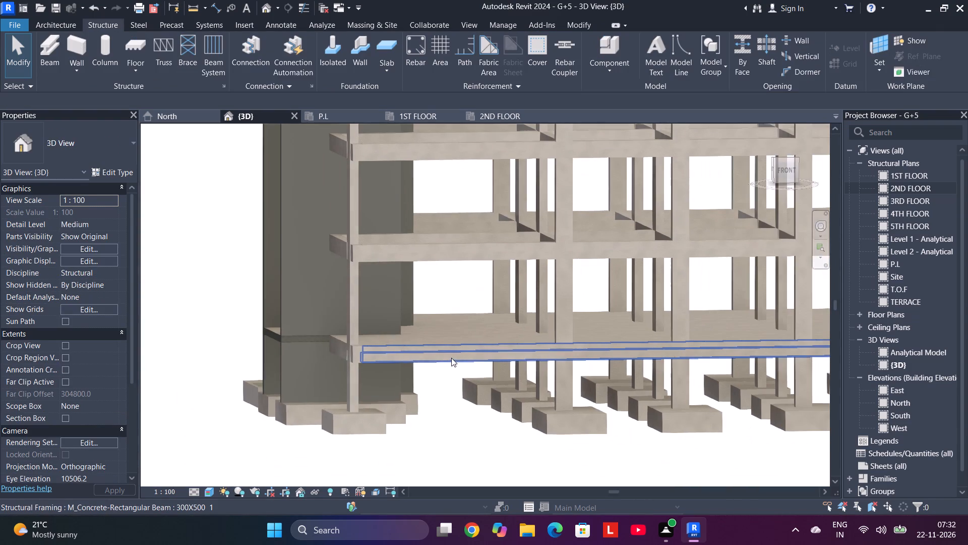
shift+middle_drag(290, 350, 360, 357)
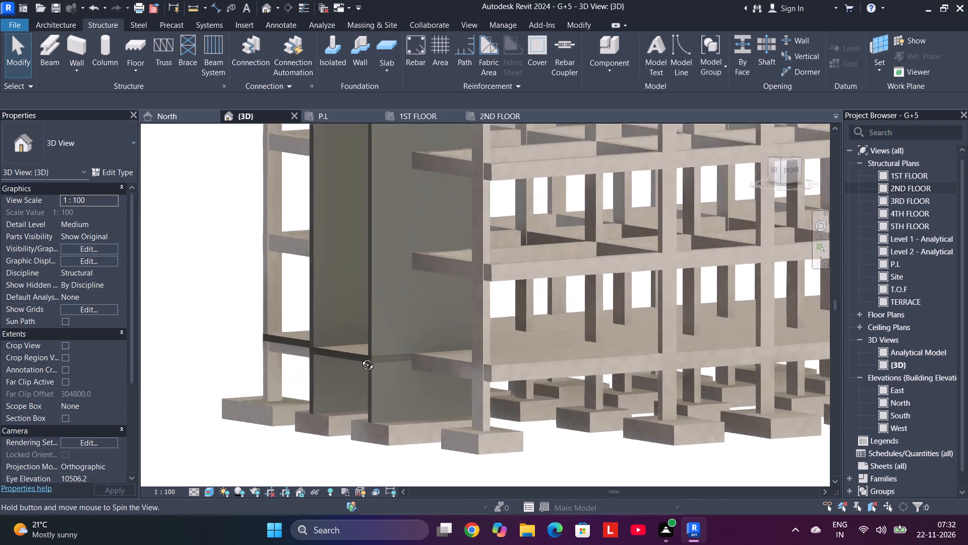
shift+middle_drag(360, 357, 452, 372)
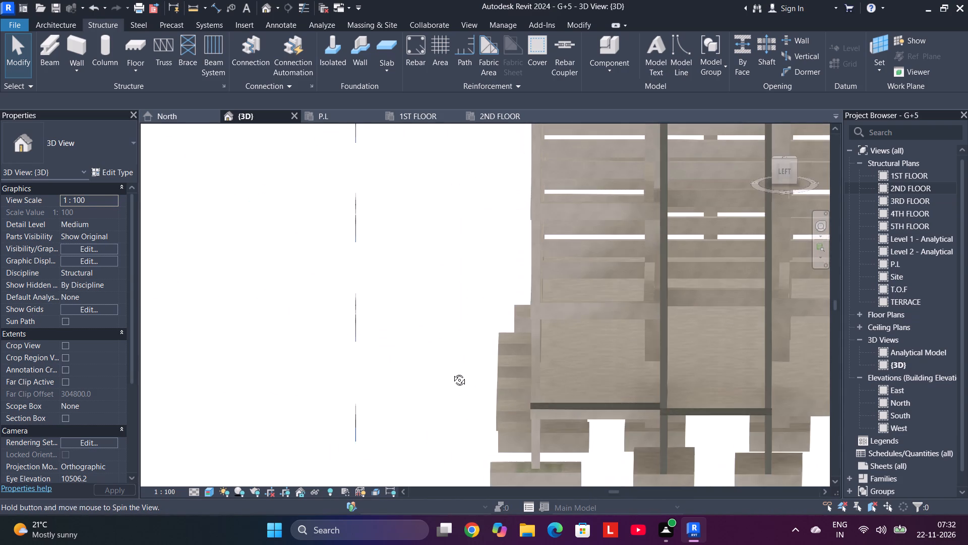
shift+middle_drag(452, 372, 421, 286)
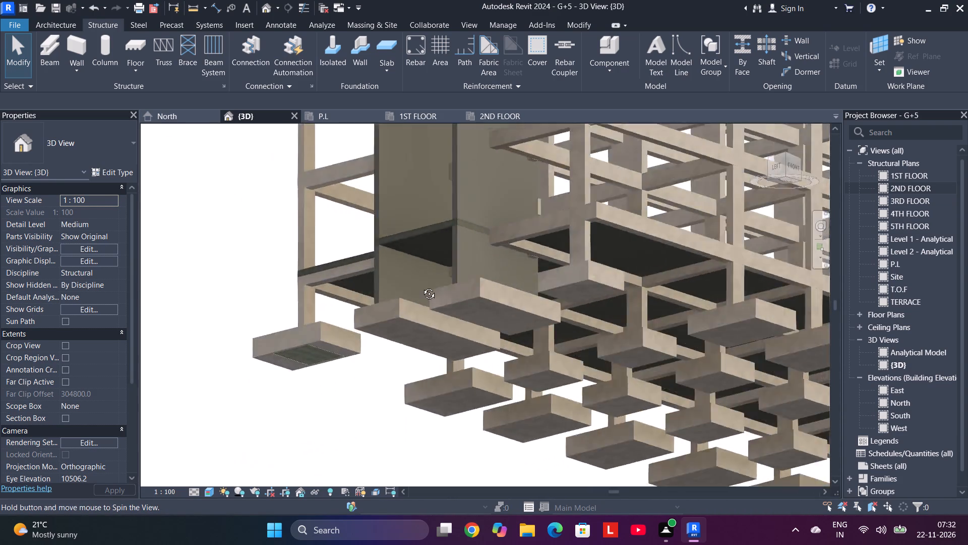
shift+middle_drag(421, 286, 476, 443)
scroll(474, 444, down, 2)
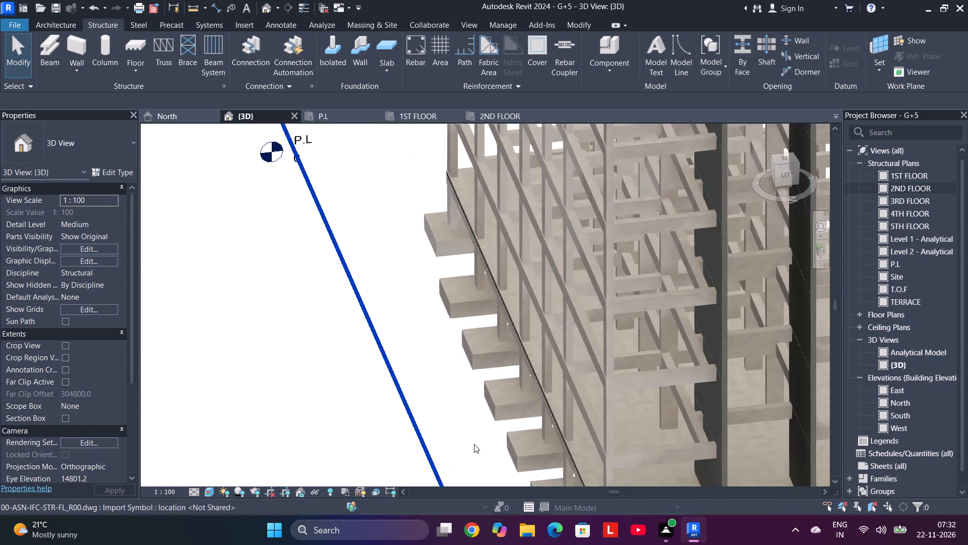
scroll(474, 444, down, 3)
middle_drag(462, 418, 301, 325)
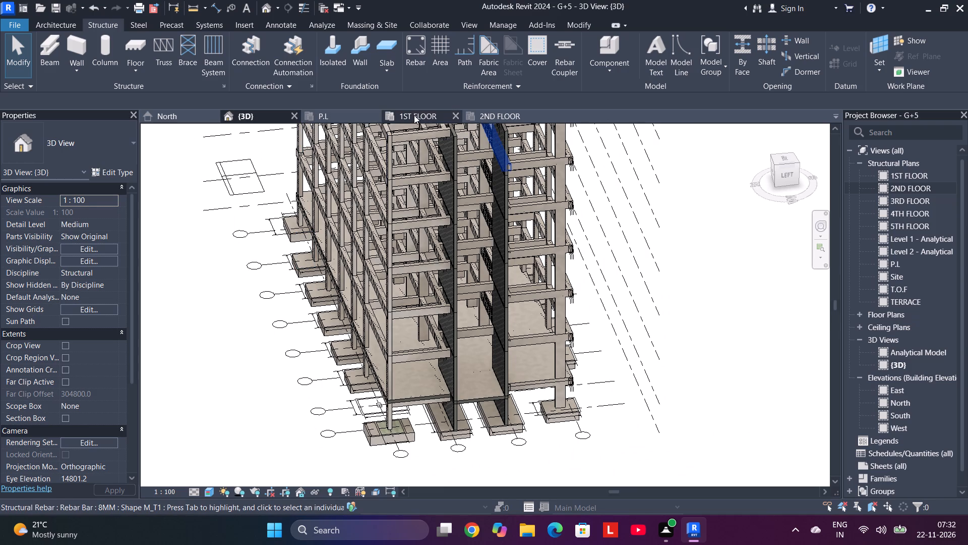
Select the slab in the P.L structural plan and check the options of its first rebar cover setting.
click(347, 118)
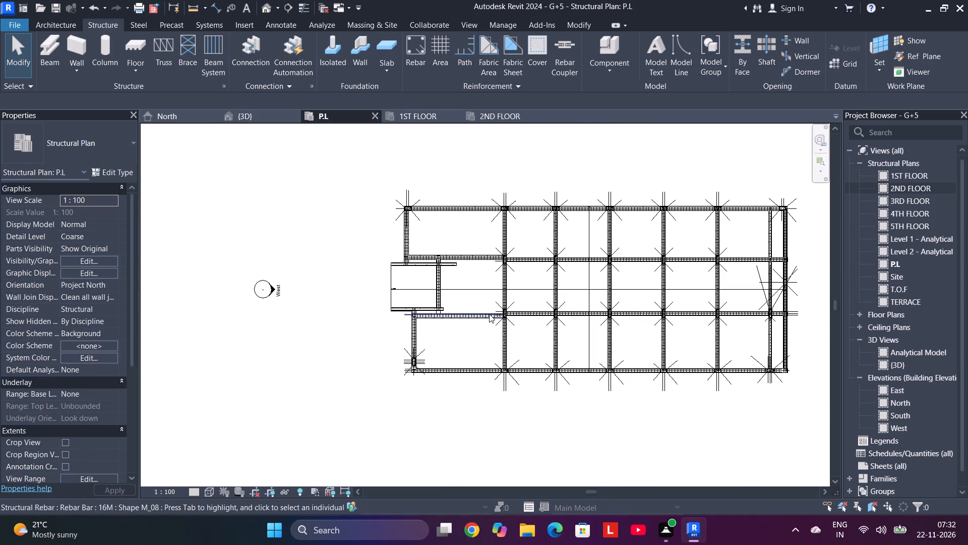
scroll(489, 314, up, 4)
scroll(359, 173, up, 6)
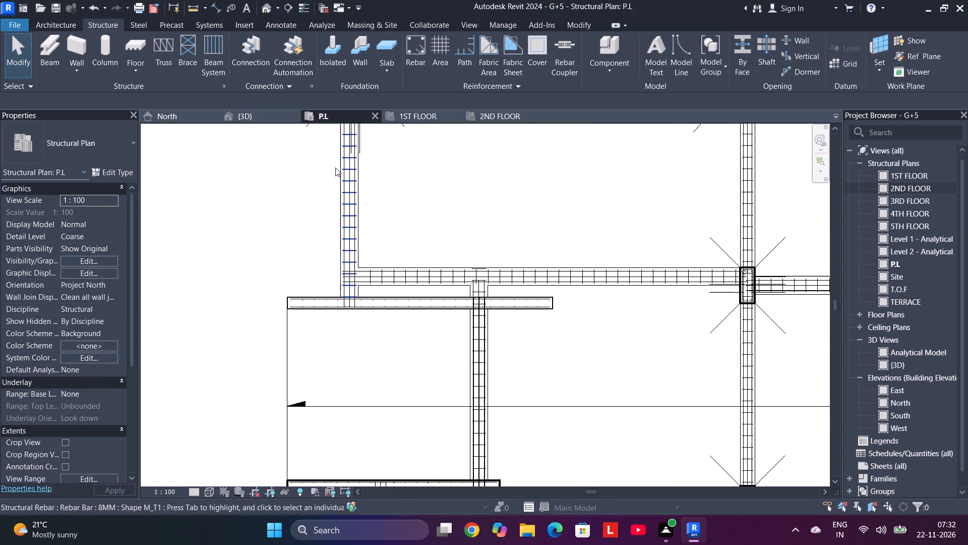
click(283, 338)
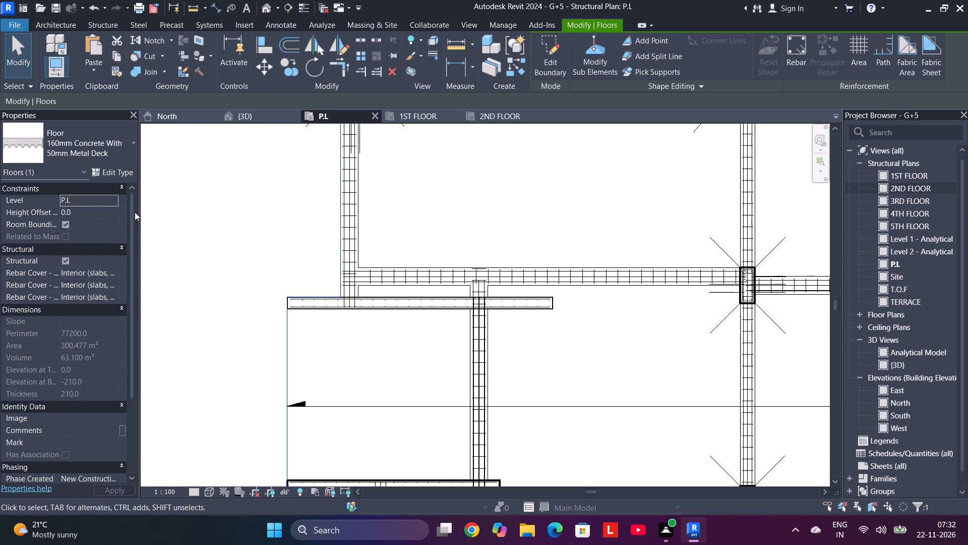
click(111, 270)
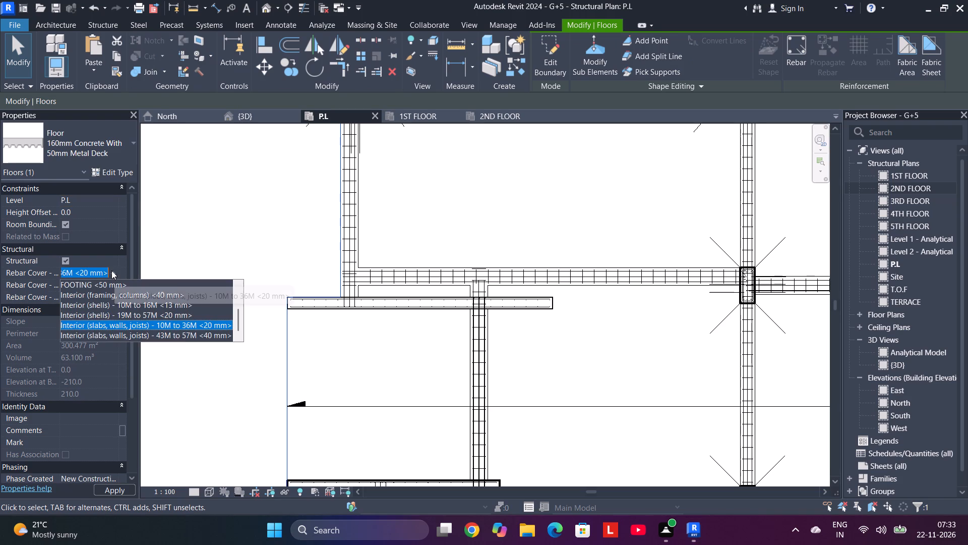
click(111, 270)
scroll(103, 341, down, 2)
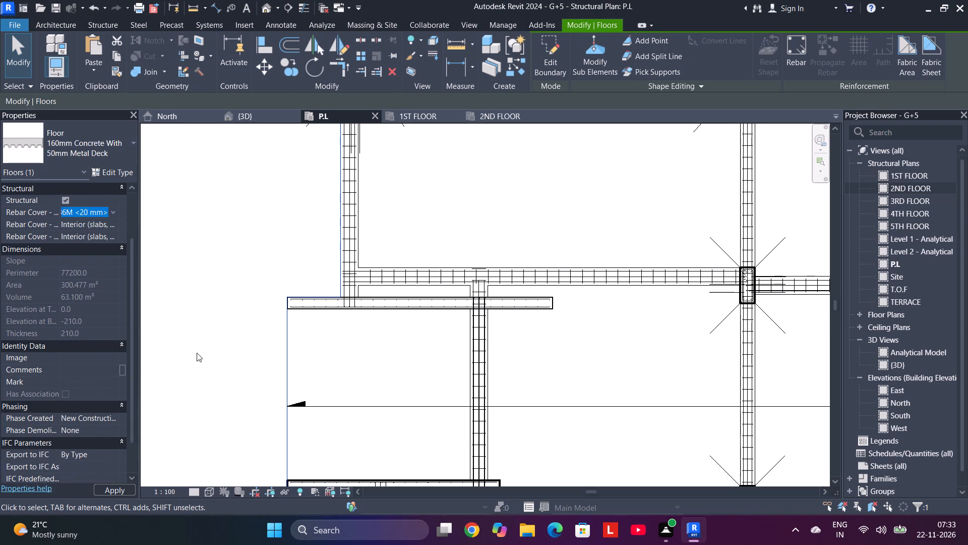
scroll(300, 354, down, 5)
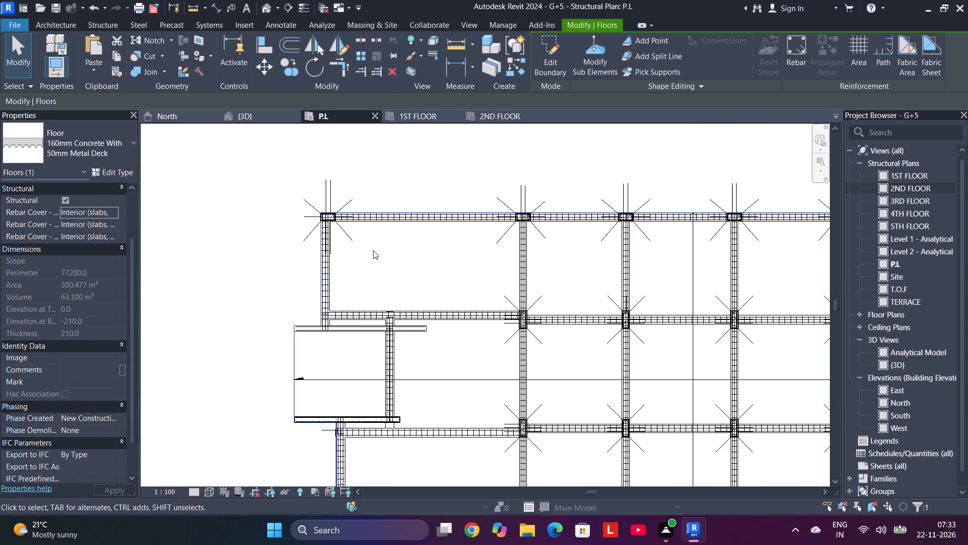
Start area reinforcement on the P.L floor slab and set the boundary line offset to 50 mm.
key(Escape)
scroll(281, 253, down, 1)
middle_drag(282, 255, 86, 222)
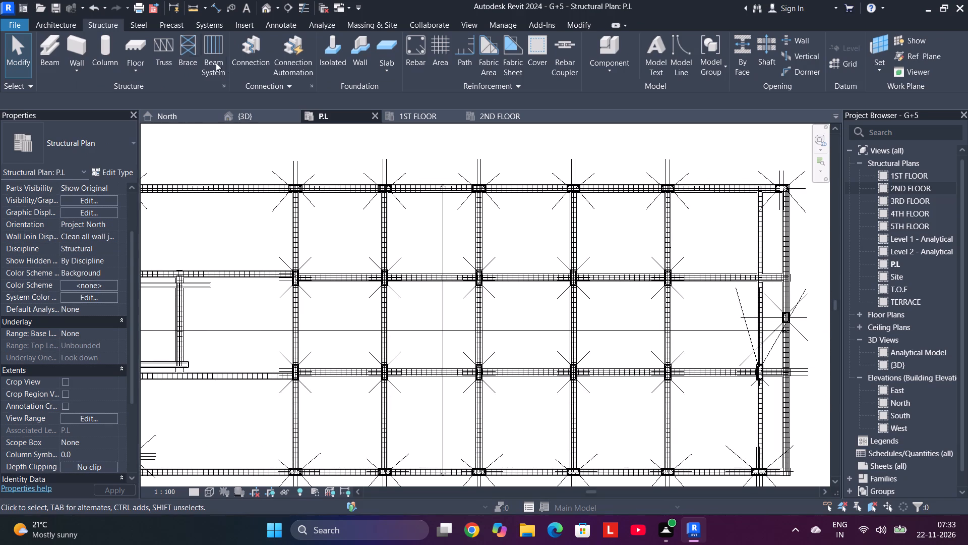
click(436, 47)
middle_drag(244, 154, 416, 155)
scroll(287, 183, up, 3)
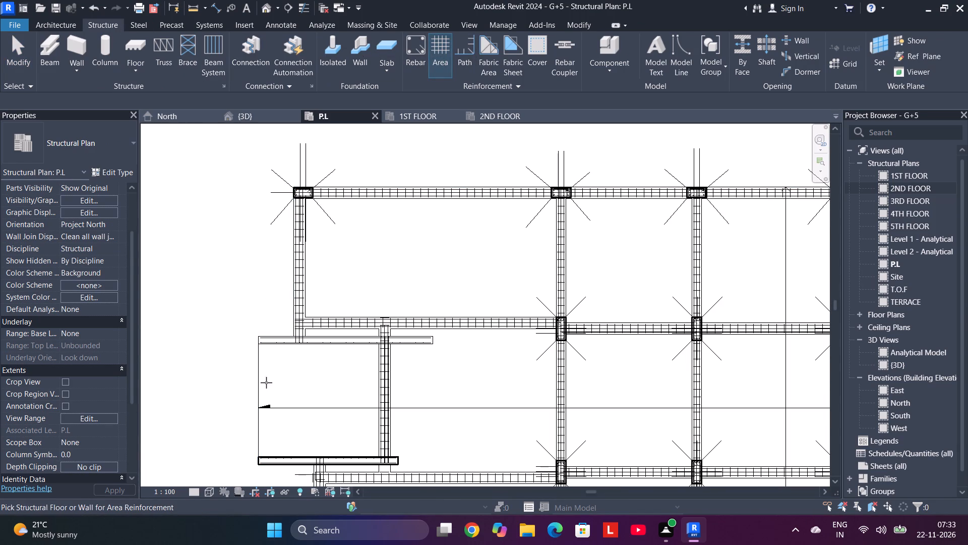
click(259, 380)
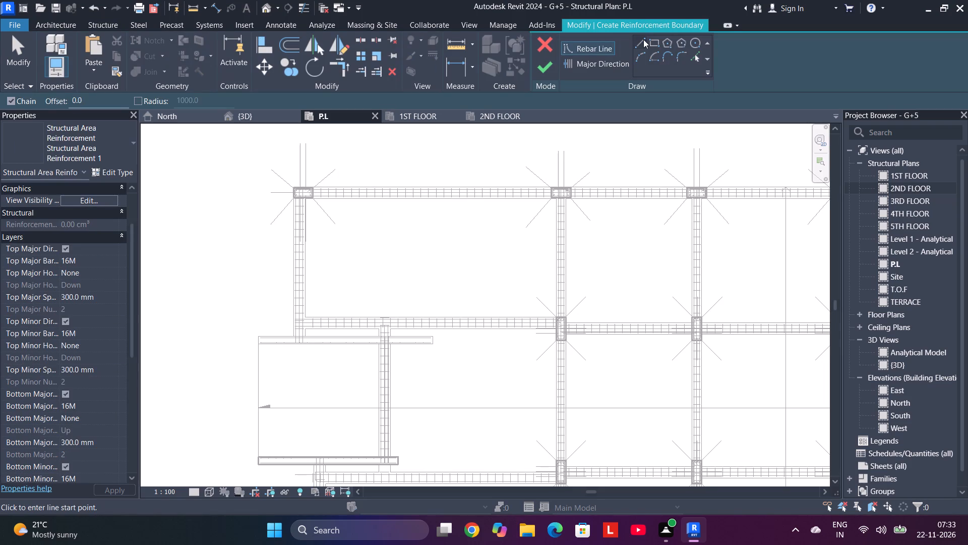
click(643, 39)
scroll(286, 194, up, 5)
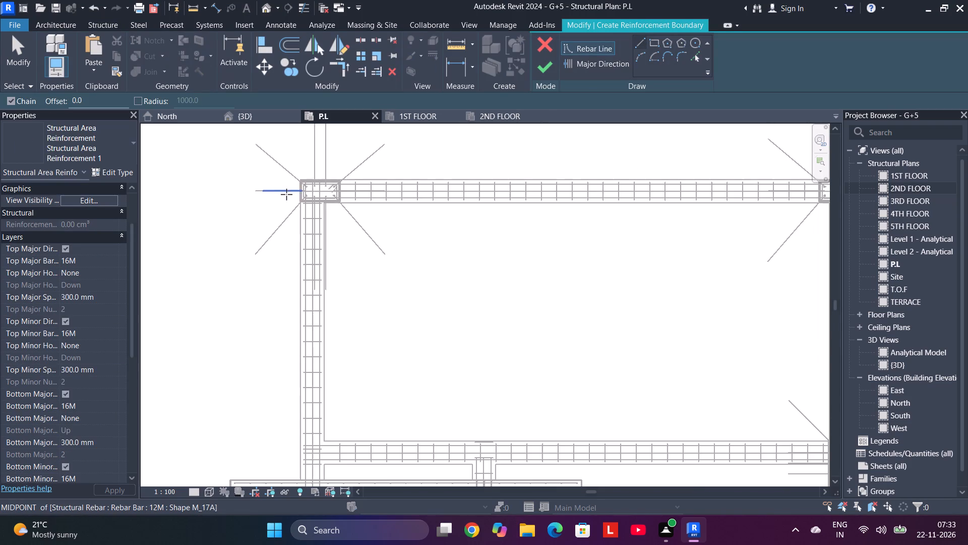
scroll(310, 177, up, 3)
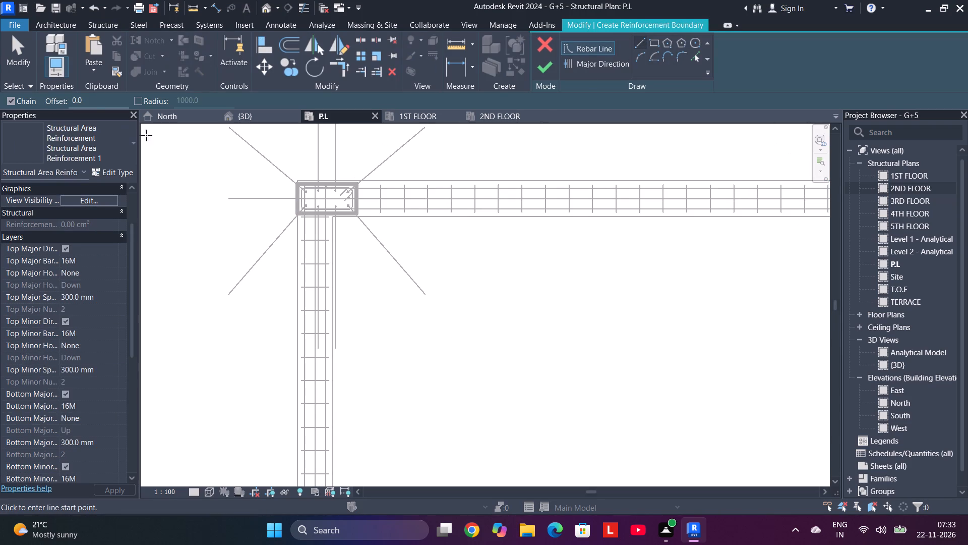
click(89, 95)
drag(89, 98, 55, 102)
key(5)
key(0)
key(Return)
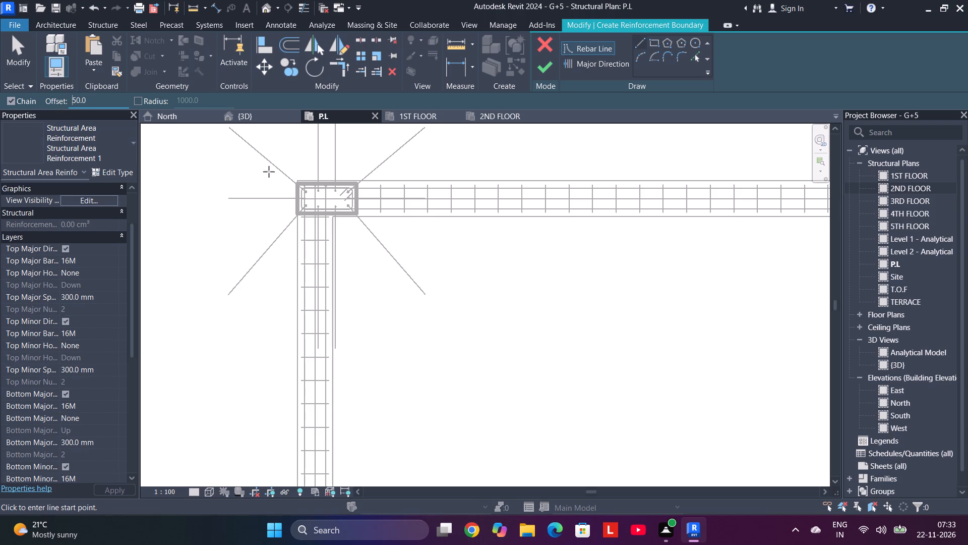
Draw the reinforcement boundary line along the slab's north edge, offset inward, from the northwest column corner to the northeast beam corner.
click(296, 182)
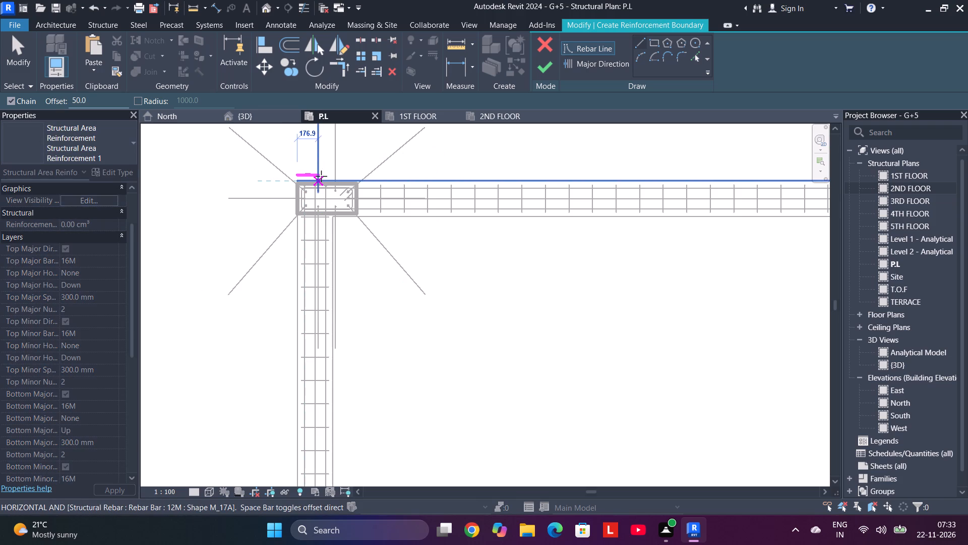
key(space)
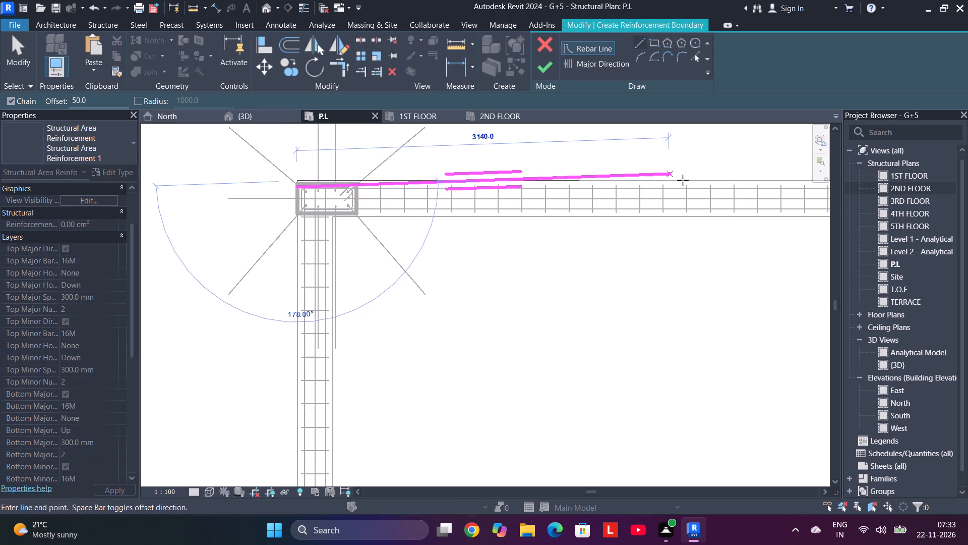
middle_drag(685, 181, 228, 197)
scroll(612, 191, down, 3)
middle_drag(637, 191, 242, 217)
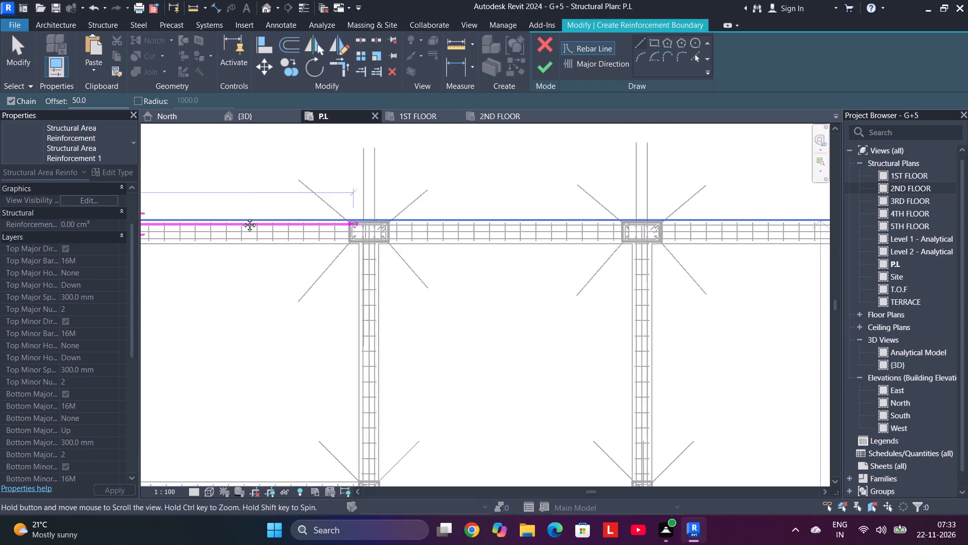
middle_drag(242, 217, 241, 217)
middle_drag(554, 231, 120, 220)
middle_drag(572, 202, 560, 199)
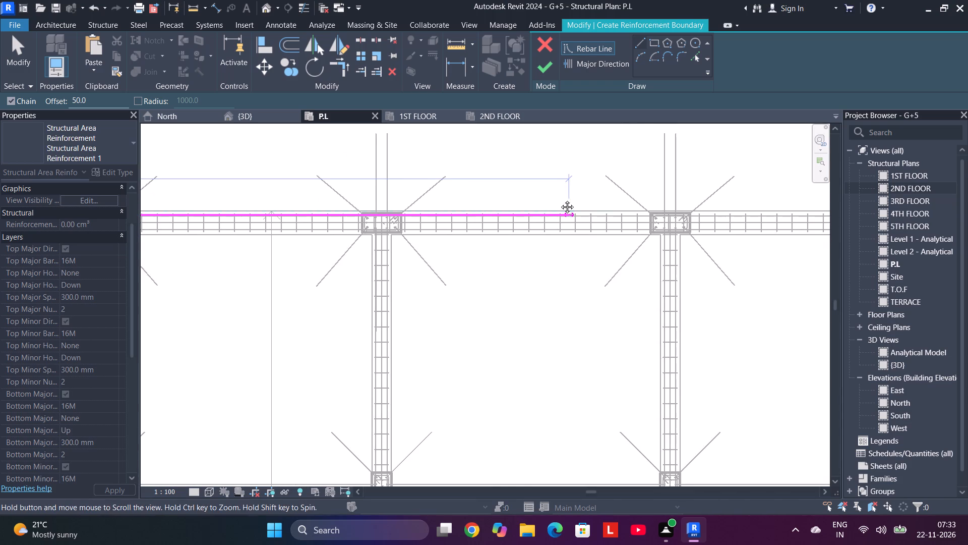
middle_drag(560, 199, 164, 210)
middle_drag(510, 212, 0, 208)
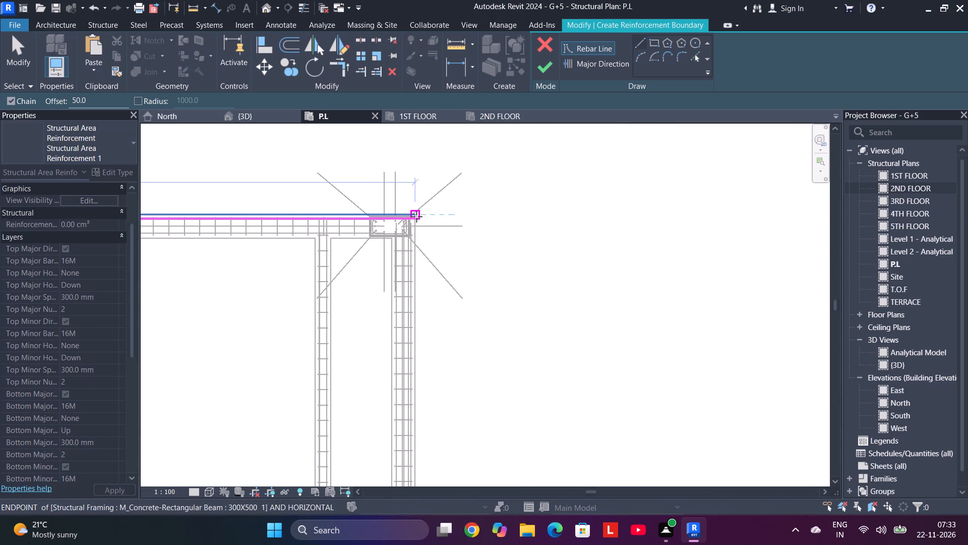
scroll(416, 216, up, 5)
click(416, 216)
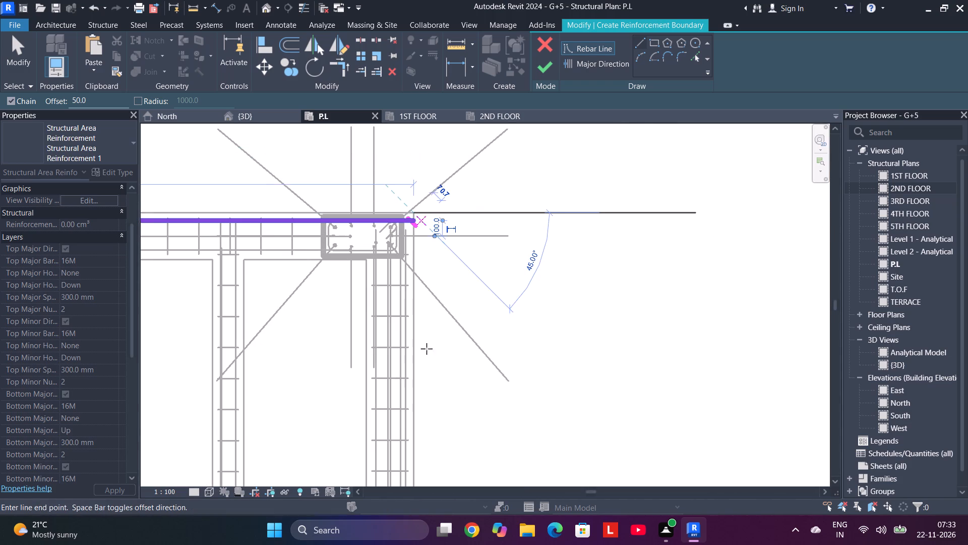
Continue the inward-offset reinforcement boundary down the slab's east edge to the southeast beam corner.
middle_drag(409, 432, 405, 132)
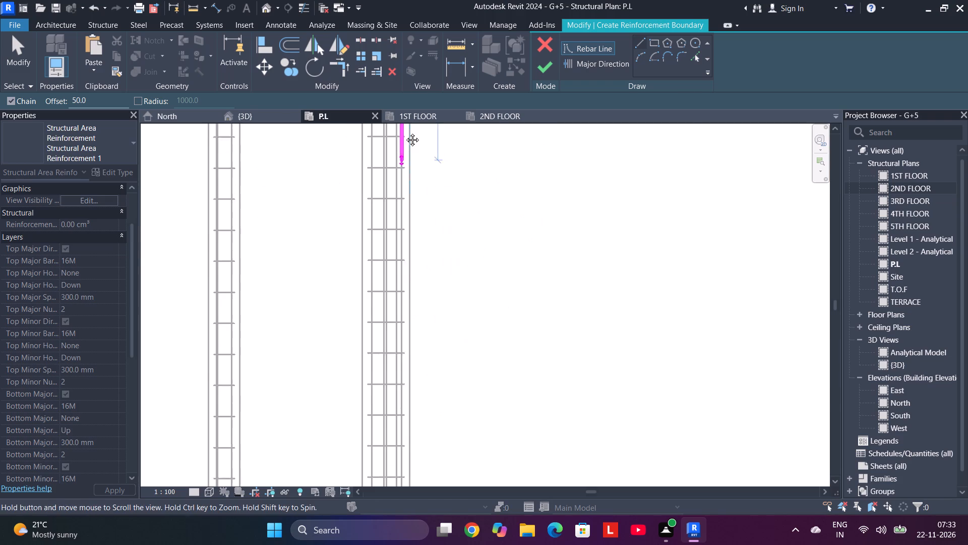
middle_drag(405, 132, 405, 133)
scroll(407, 312, down, 1)
middle_drag(407, 315, 400, 79)
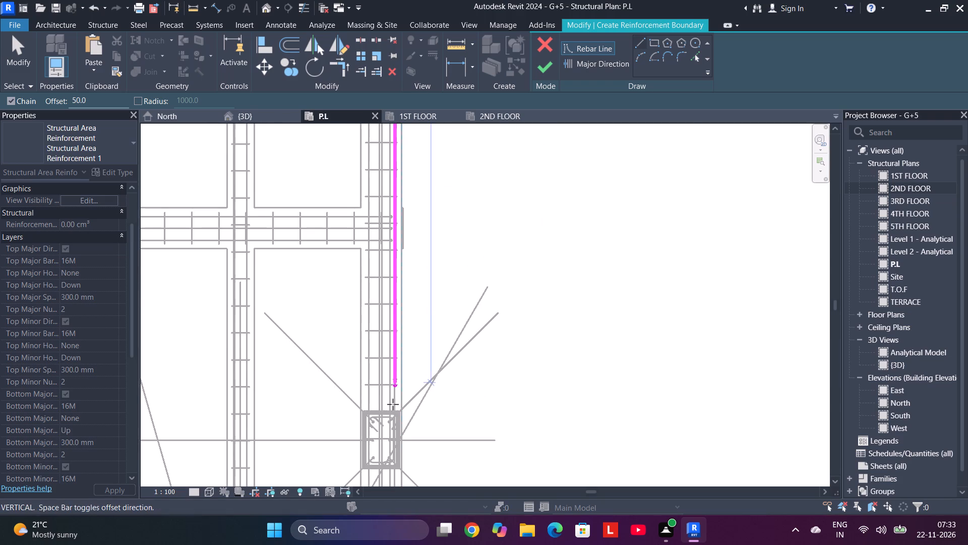
middle_drag(391, 408, 364, 167)
middle_drag(382, 363, 386, 139)
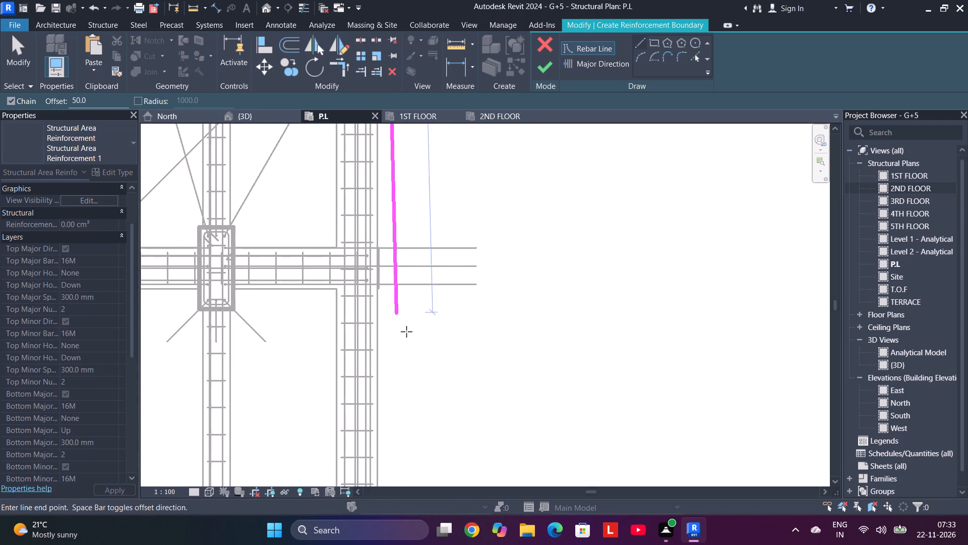
scroll(406, 336, down, 4)
middle_drag(387, 363, 372, 148)
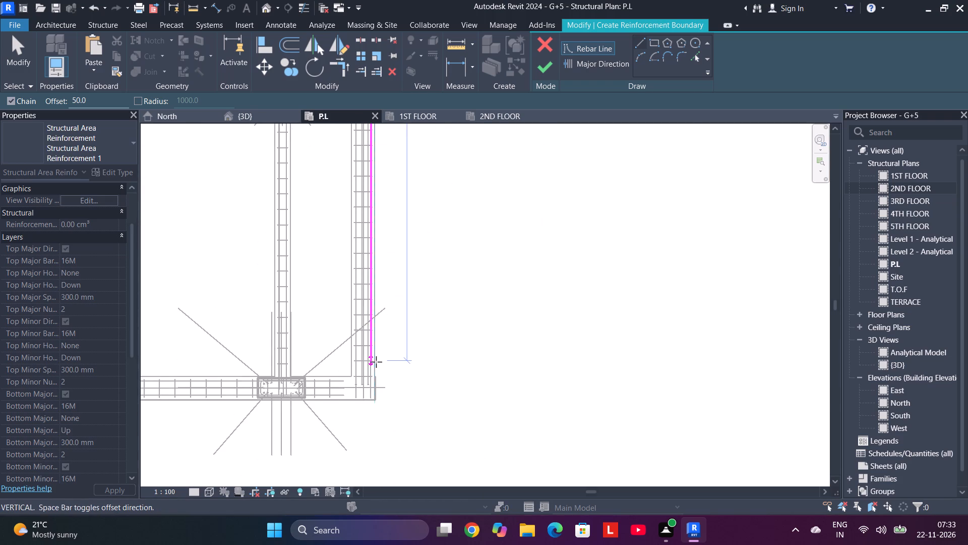
scroll(375, 402, up, 8)
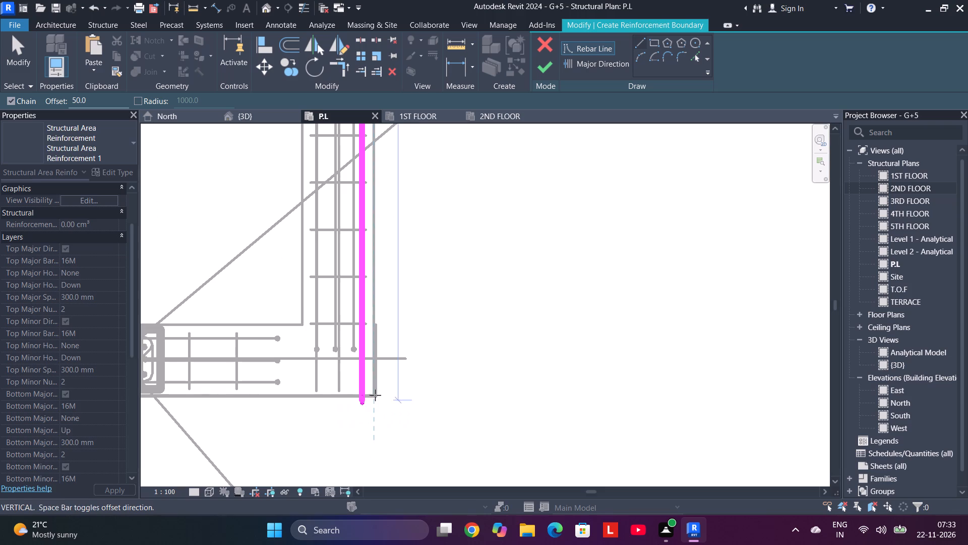
click(375, 394)
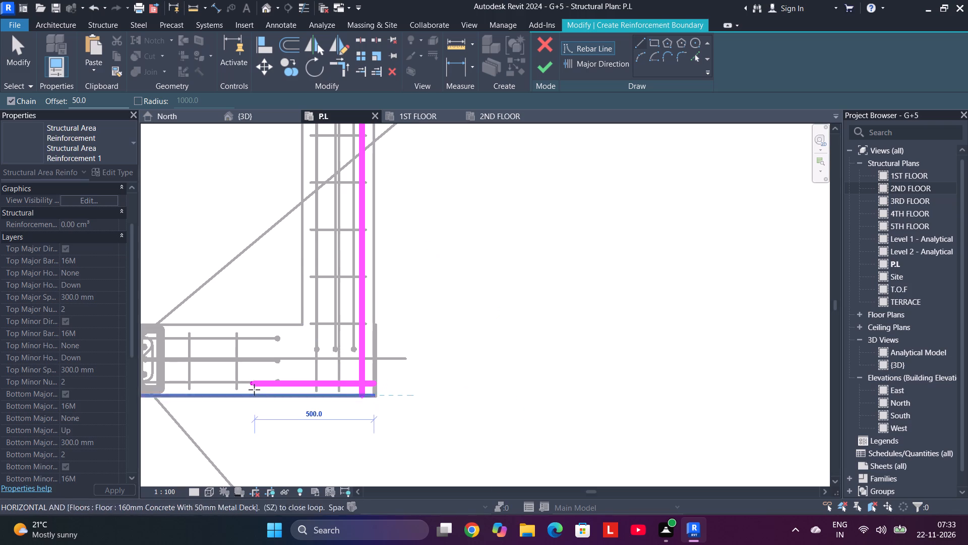
Continue the inward-offset reinforcement boundary along the slab's south edge to the southwest beam corner.
middle_drag(247, 391, 664, 372)
scroll(525, 398, down, 5)
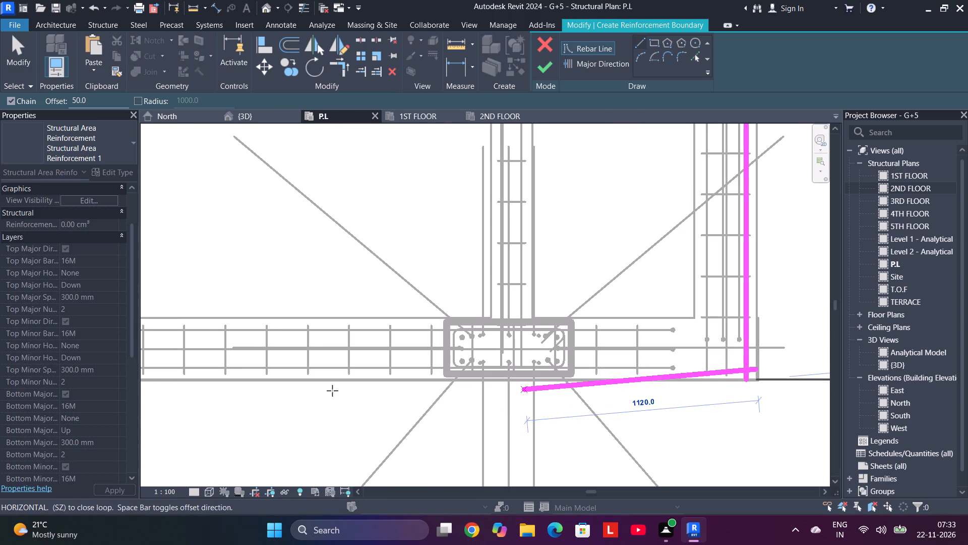
scroll(252, 378, down, 1)
middle_drag(251, 378, 687, 338)
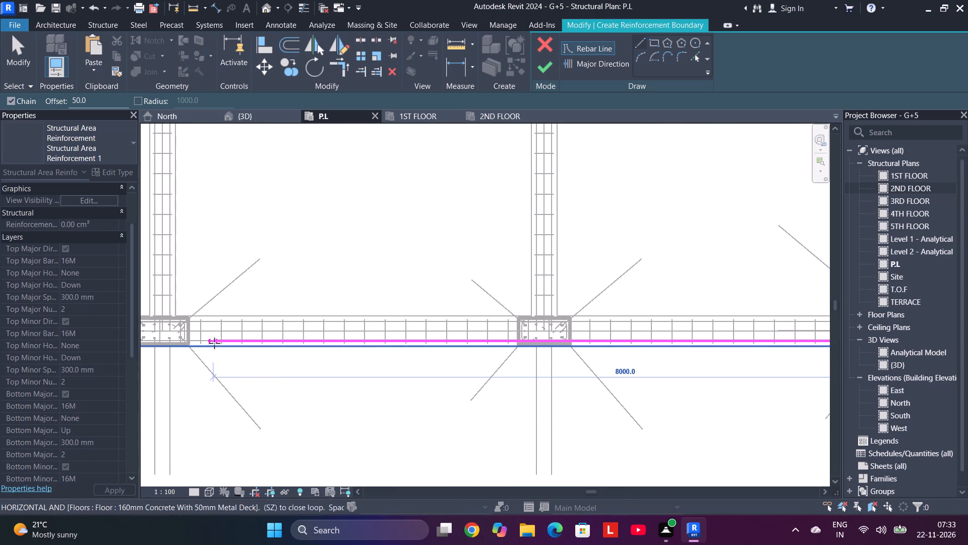
middle_drag(224, 342, 656, 326)
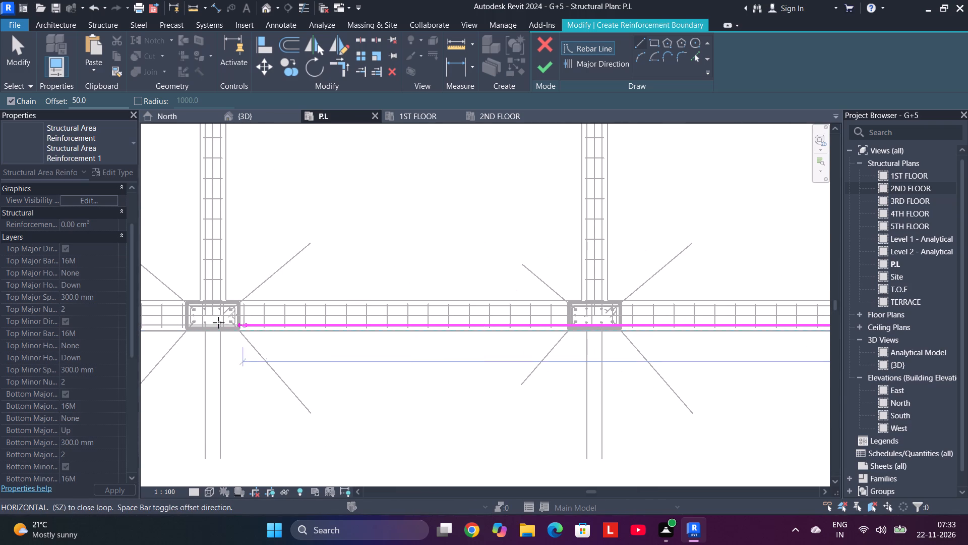
middle_drag(216, 322, 604, 338)
middle_drag(284, 335, 804, 354)
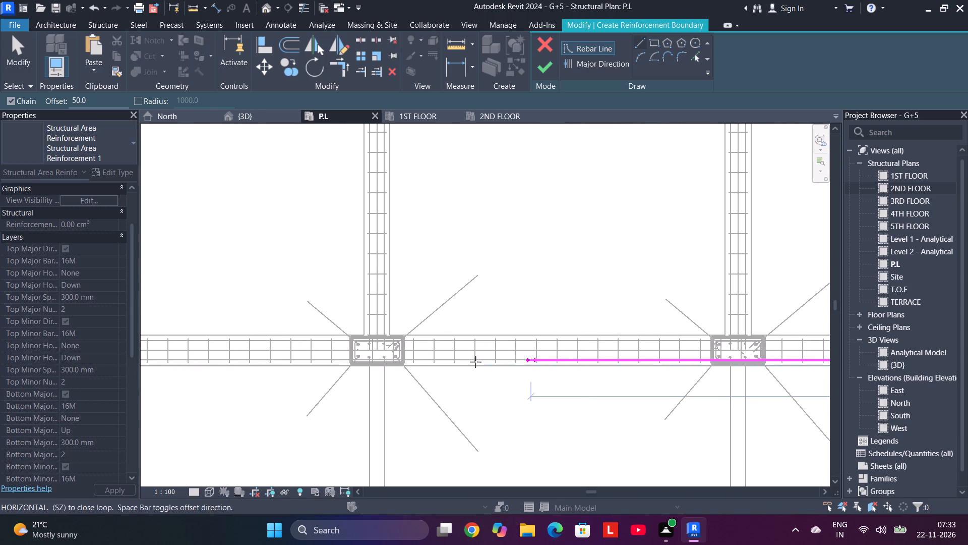
middle_drag(414, 359, 853, 368)
middle_drag(293, 349, 709, 364)
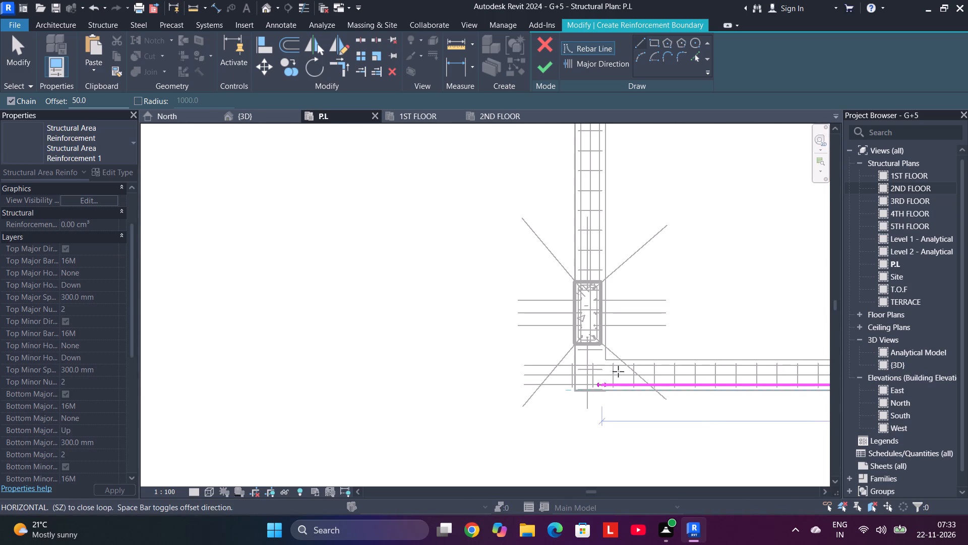
scroll(572, 373, up, 9)
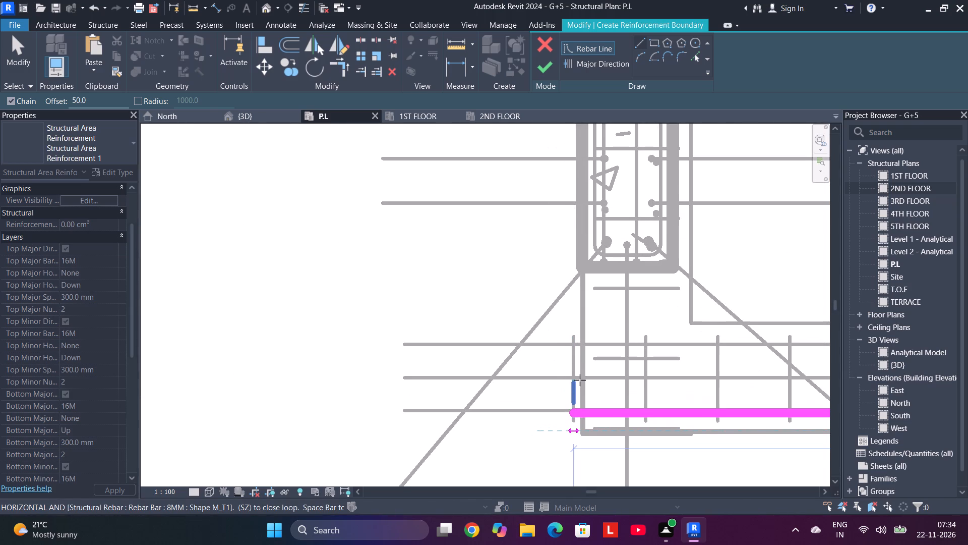
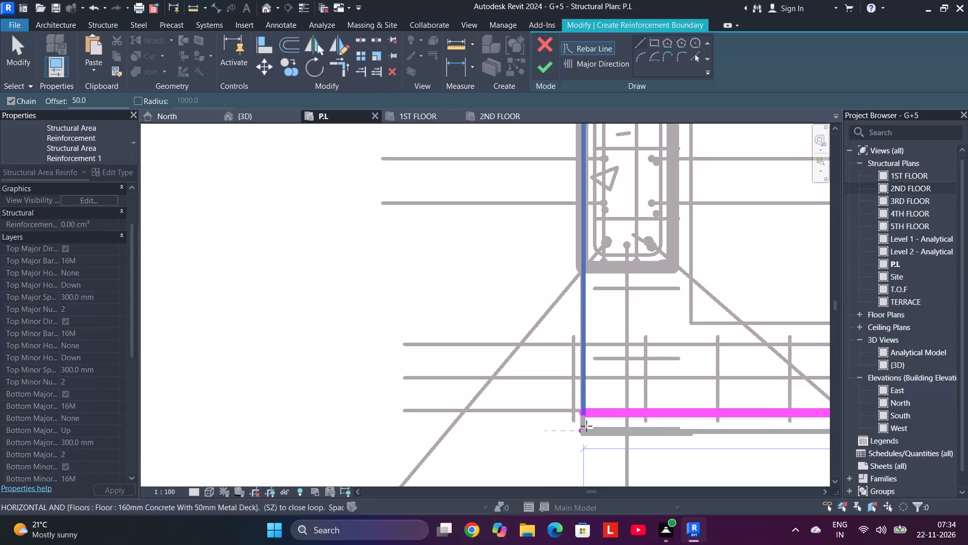
Continue the inward-offset reinforcement boundary up the slab's west edge, from the southwest beam corner to the south wall of the projecting bay.
click(583, 427)
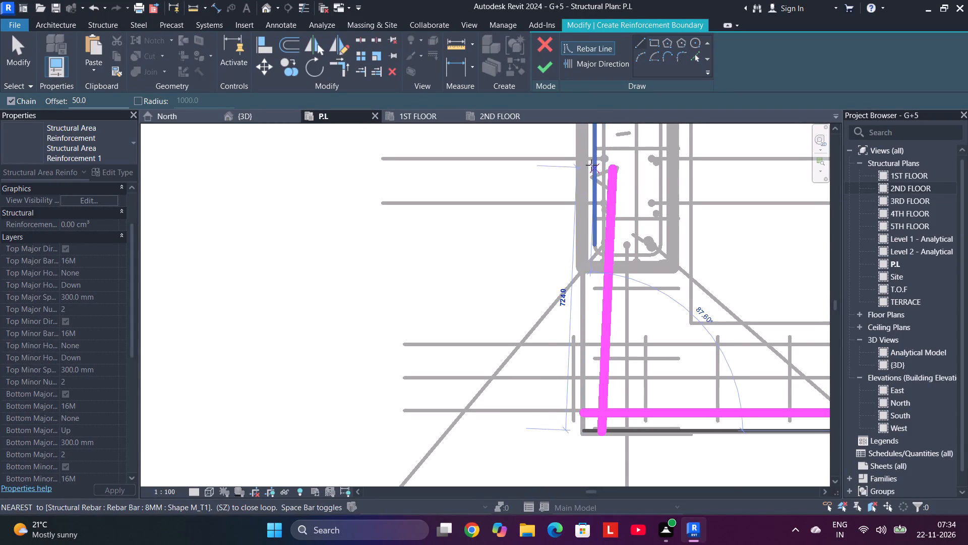
middle_drag(591, 165, 541, 437)
scroll(543, 281, down, 5)
middle_drag(546, 235, 489, 505)
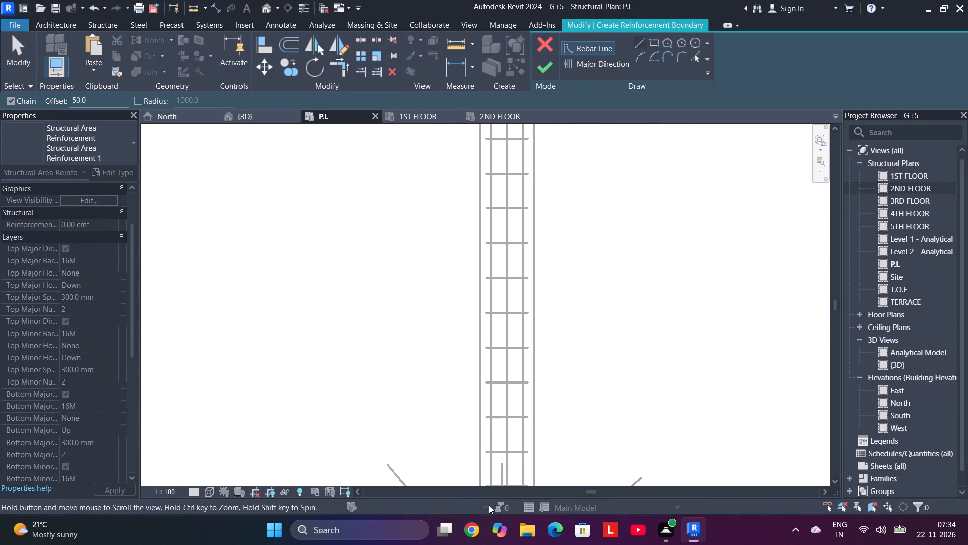
middle_drag(489, 505, 488, 510)
middle_drag(485, 229, 446, 540)
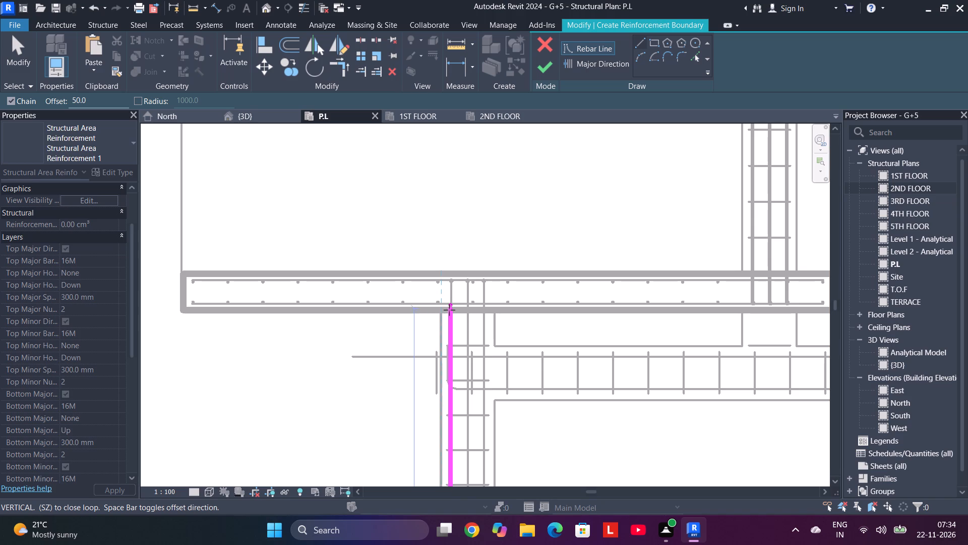
click(442, 313)
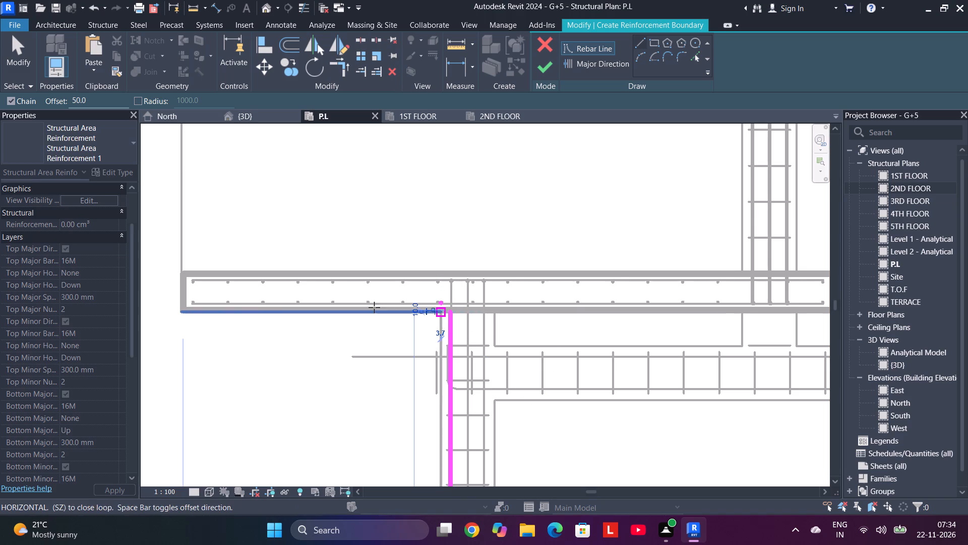
Continue the inward-offset boundary 1440 mm west along the projecting bay's south wall and up its west edge to the bay's northwest corner.
middle_drag(207, 317, 406, 319)
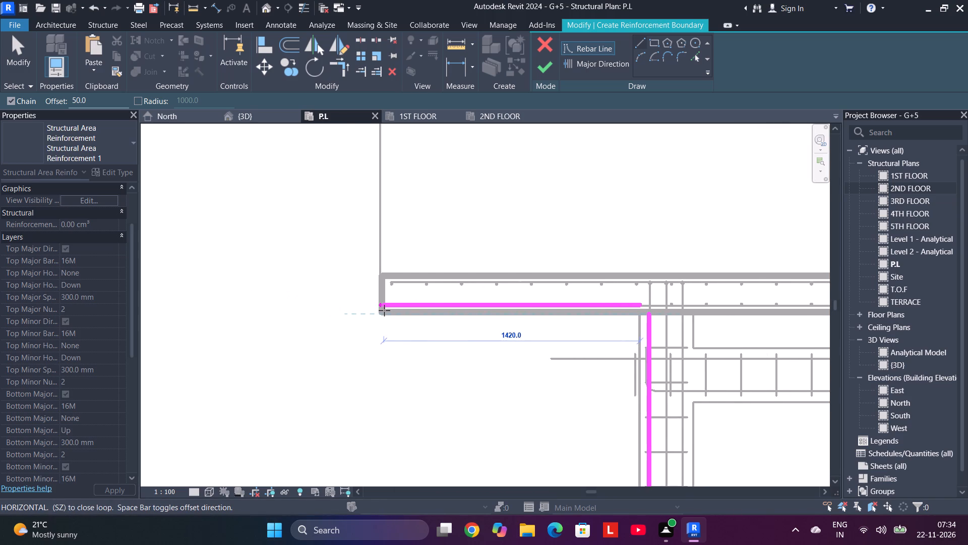
scroll(382, 310, up, 4)
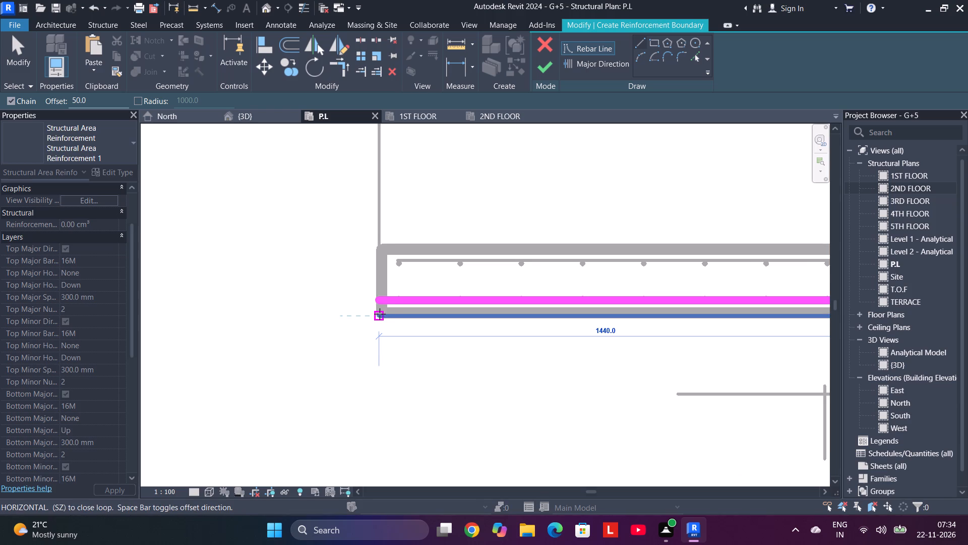
click(380, 314)
middle_drag(384, 219, 384, 247)
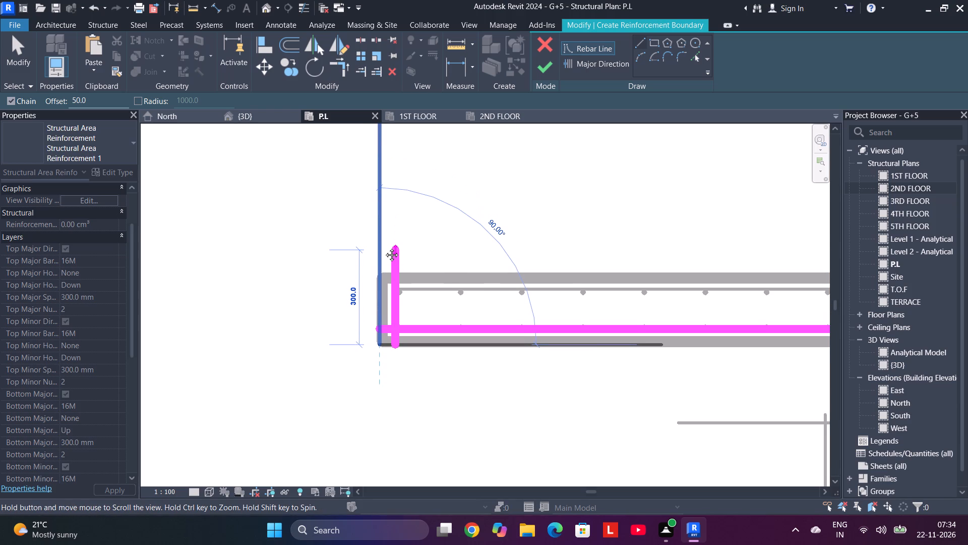
middle_drag(384, 247, 383, 253)
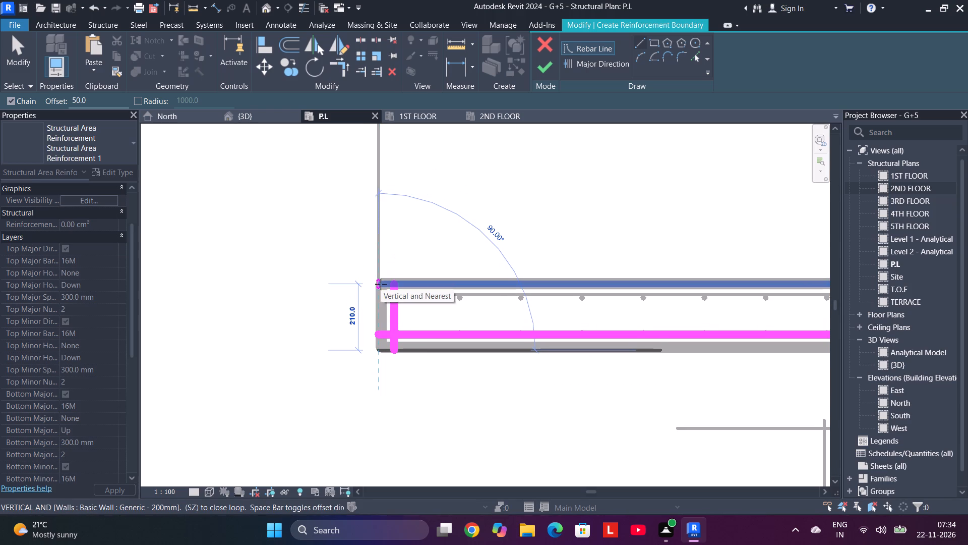
scroll(383, 282, down, 9)
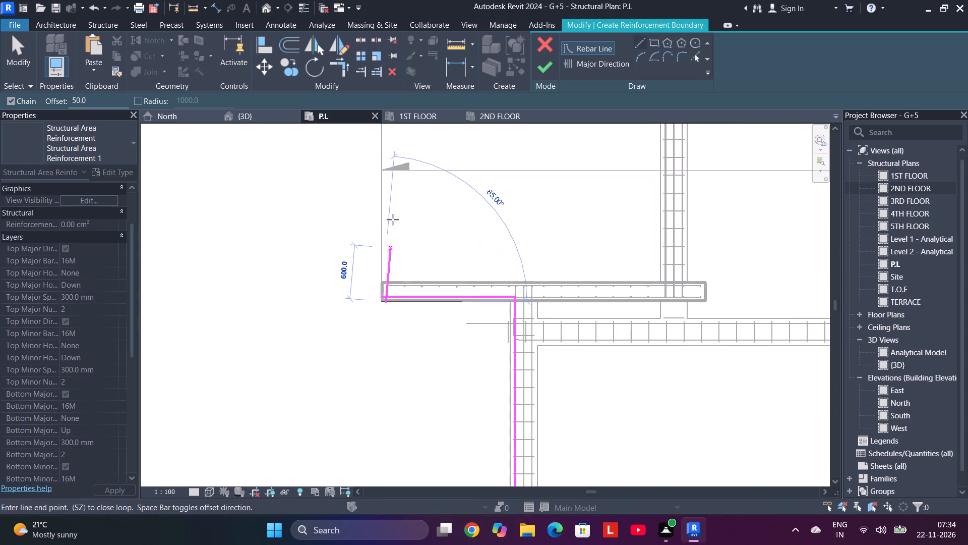
middle_drag(387, 201, 352, 418)
scroll(347, 217, up, 4)
click(347, 217)
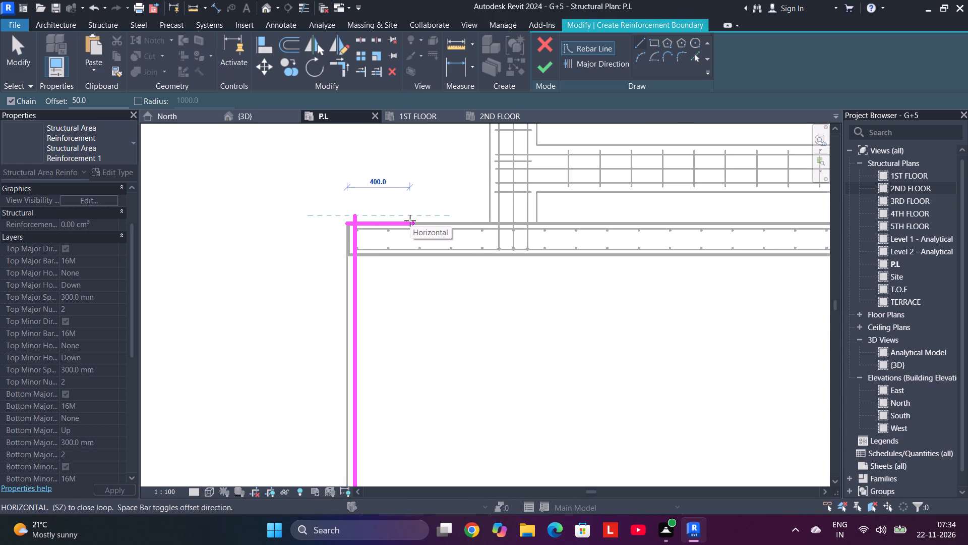
Restart the boundary at the bay's northwest corner and draw a 900 mm line along its north wall, offset to the inner side.
key(ctrl+z)
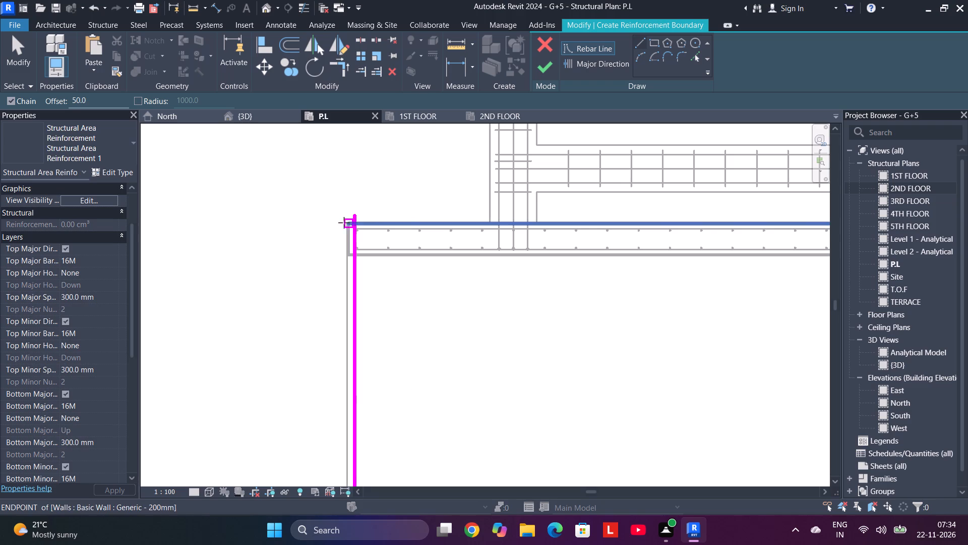
scroll(354, 219, up, 5)
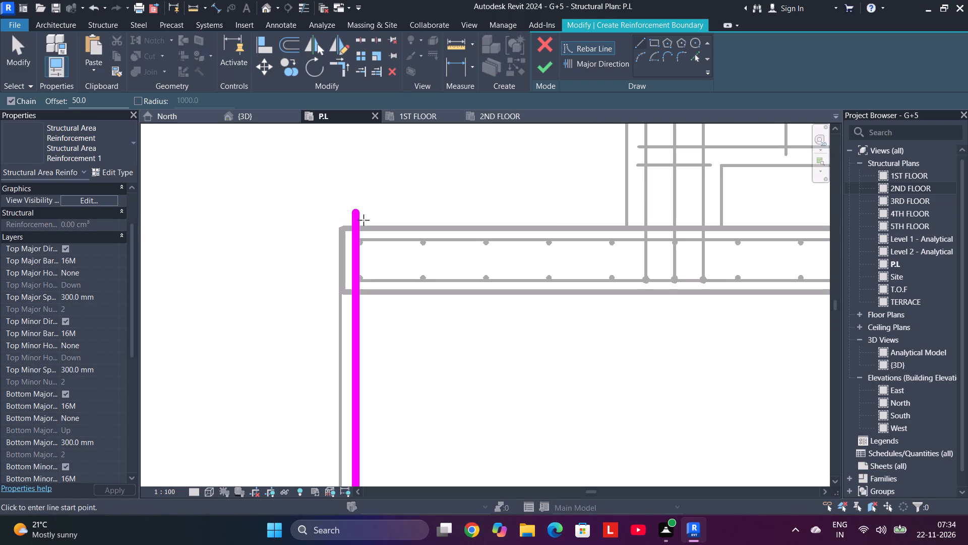
click(344, 229)
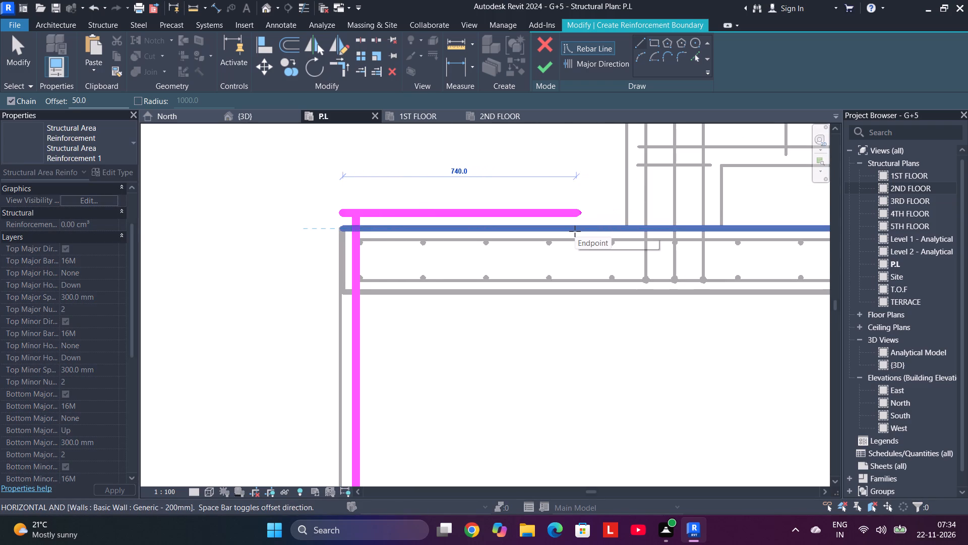
key(space)
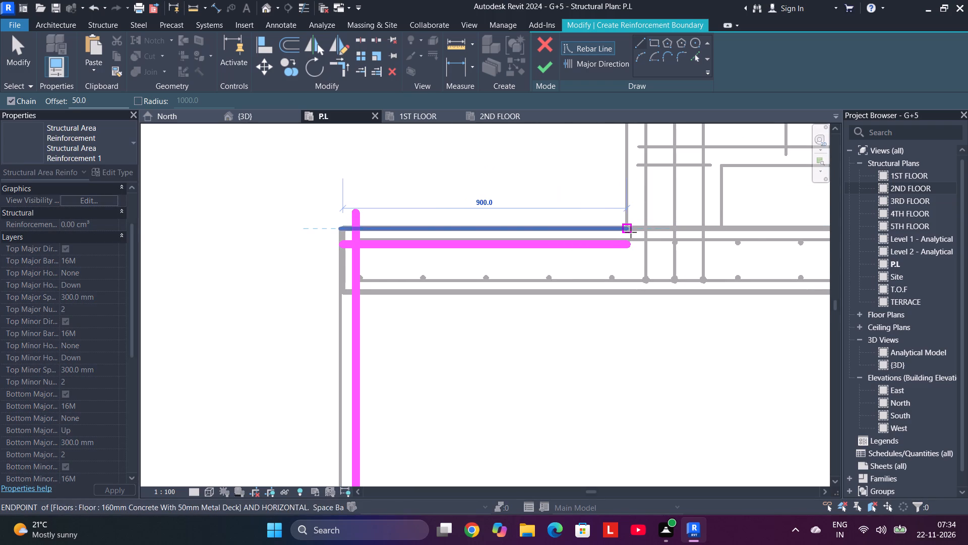
click(631, 232)
Continue the inward-offset boundary up the slab's west edge from the bay's north wall to the northwest column corner.
middle_drag(628, 211, 620, 408)
middle_drag(611, 223, 618, 396)
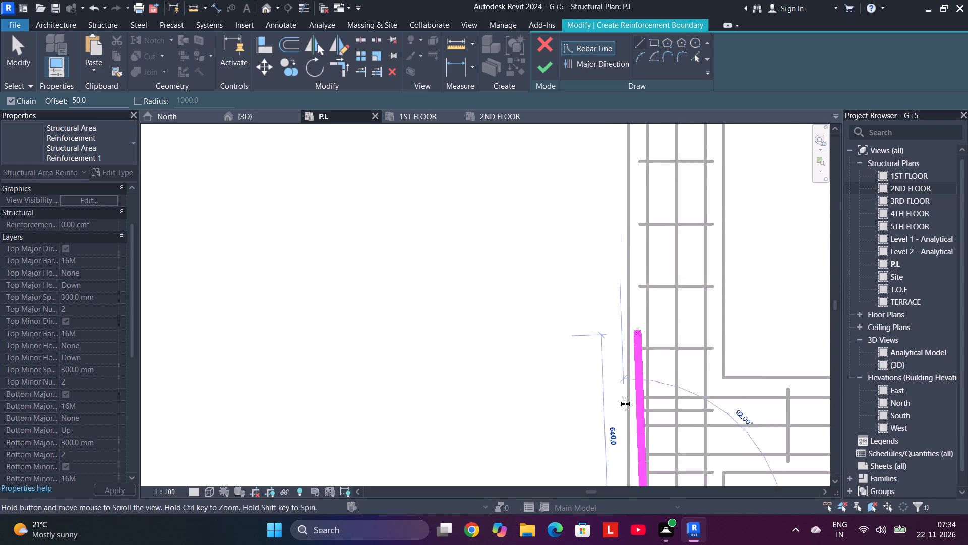
middle_drag(618, 396, 621, 493)
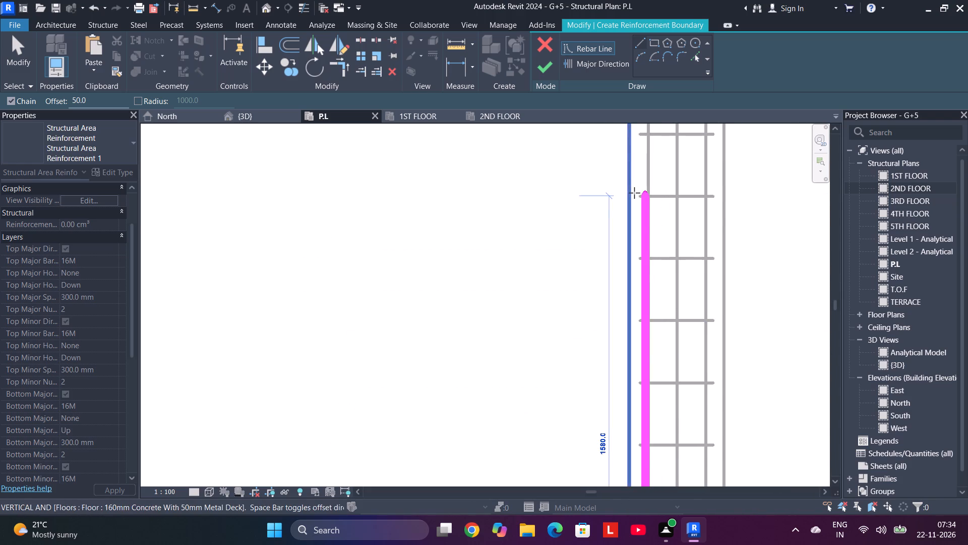
middle_drag(639, 228, 614, 444)
middle_drag(604, 202, 599, 314)
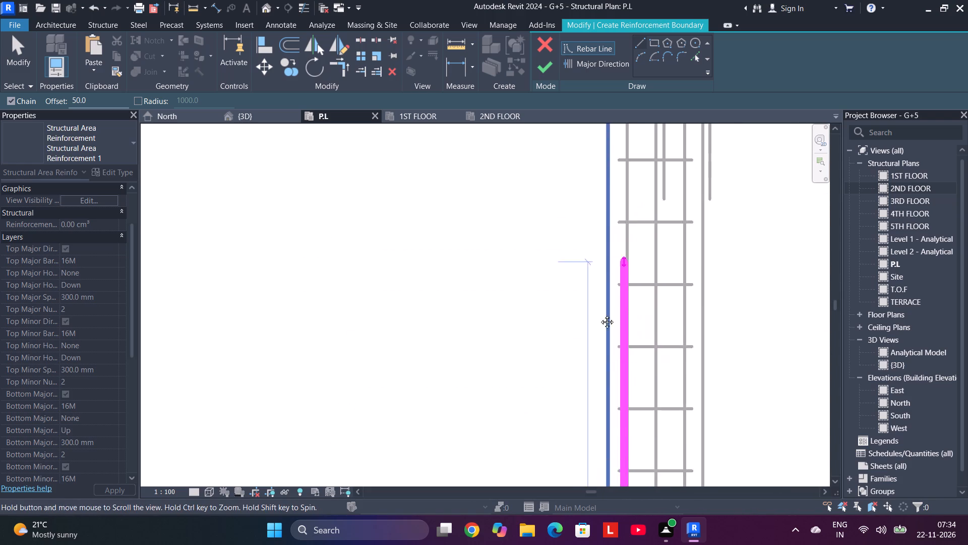
middle_drag(599, 314, 581, 415)
middle_drag(595, 232, 555, 451)
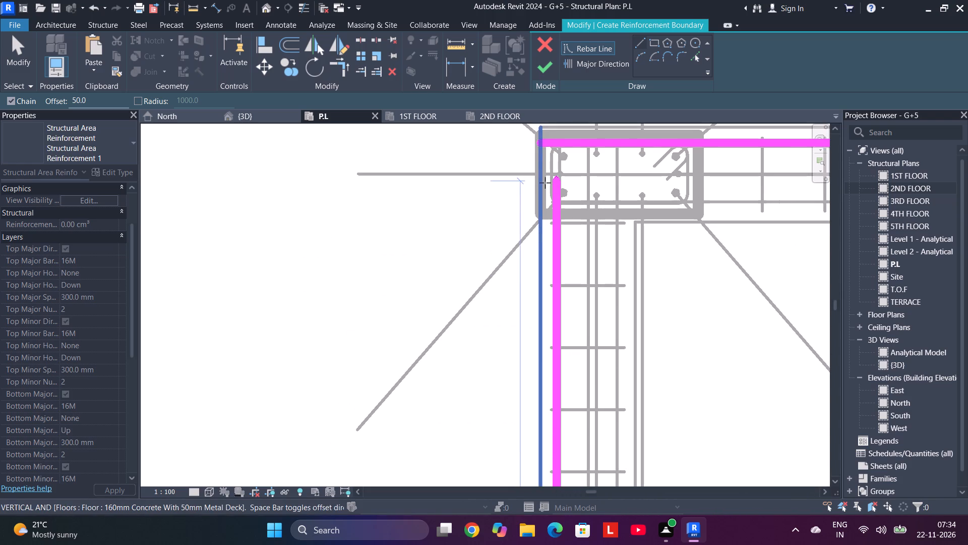
middle_drag(545, 183, 532, 247)
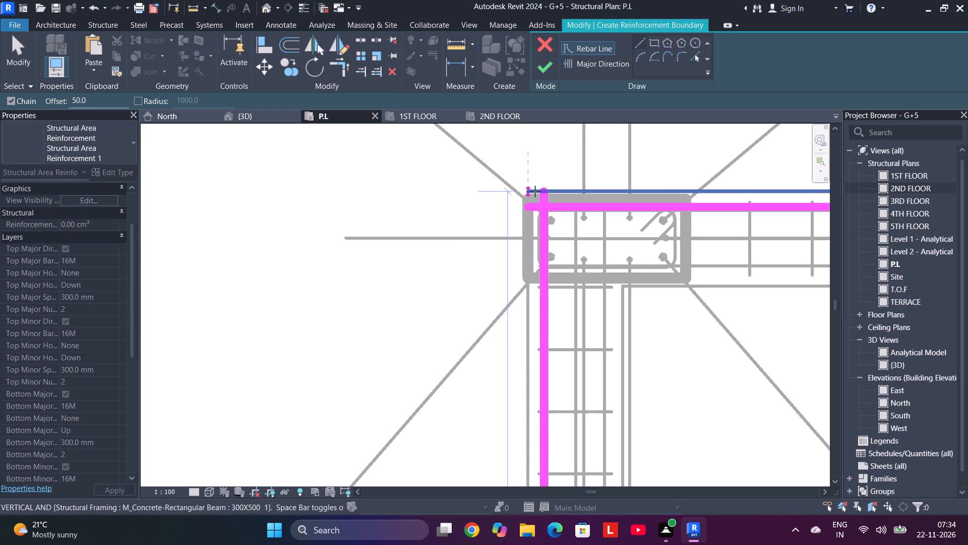
click(535, 191)
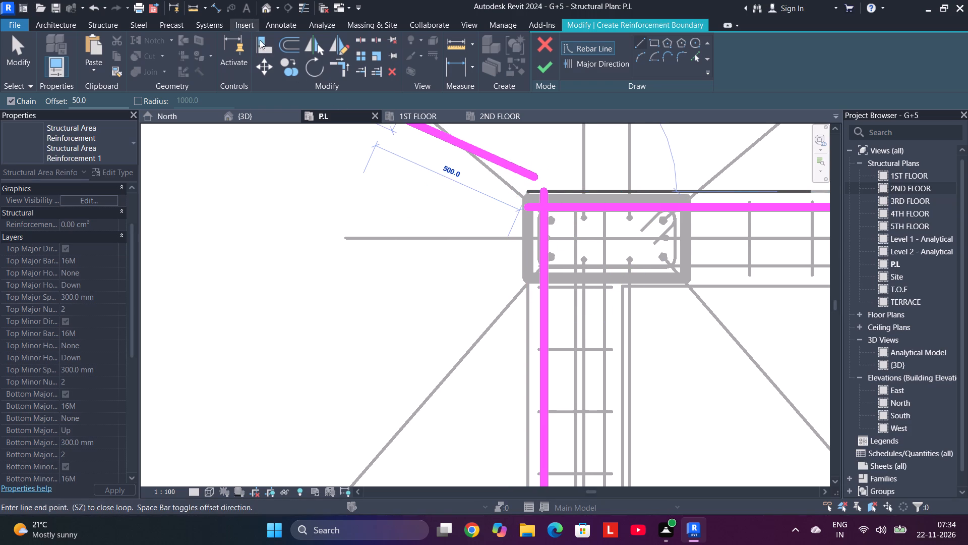
Trim the crossing boundary lines into clean corners at the northwest column and at the projecting bay's northwest corner.
click(338, 68)
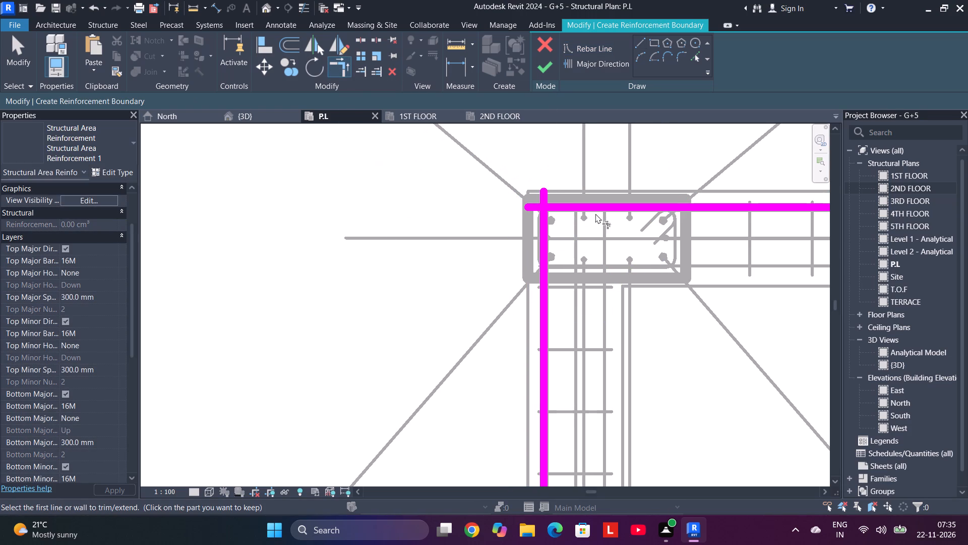
click(594, 208)
click(546, 236)
scroll(658, 259, down, 4)
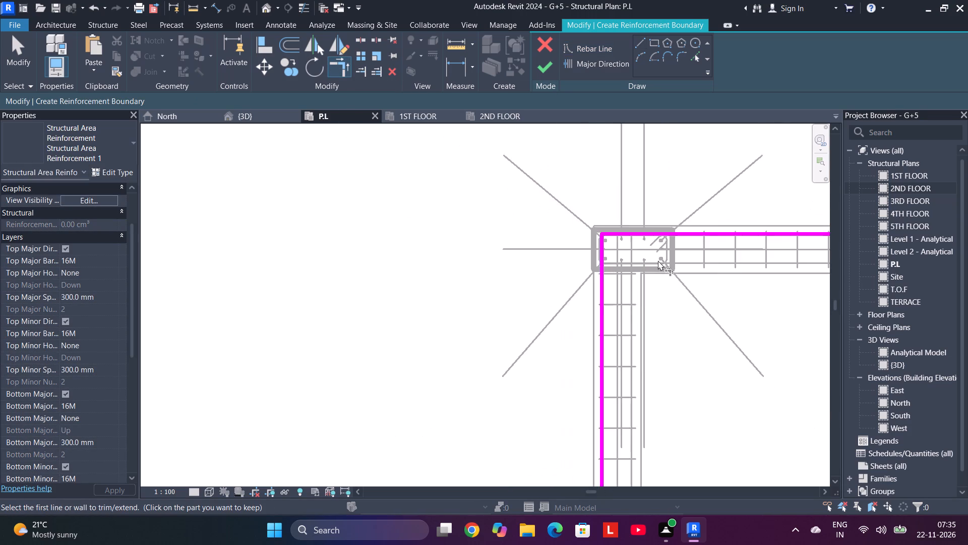
scroll(658, 260, down, 4)
middle_drag(675, 275, 614, 0)
scroll(576, 430, up, 4)
scroll(552, 340, up, 2)
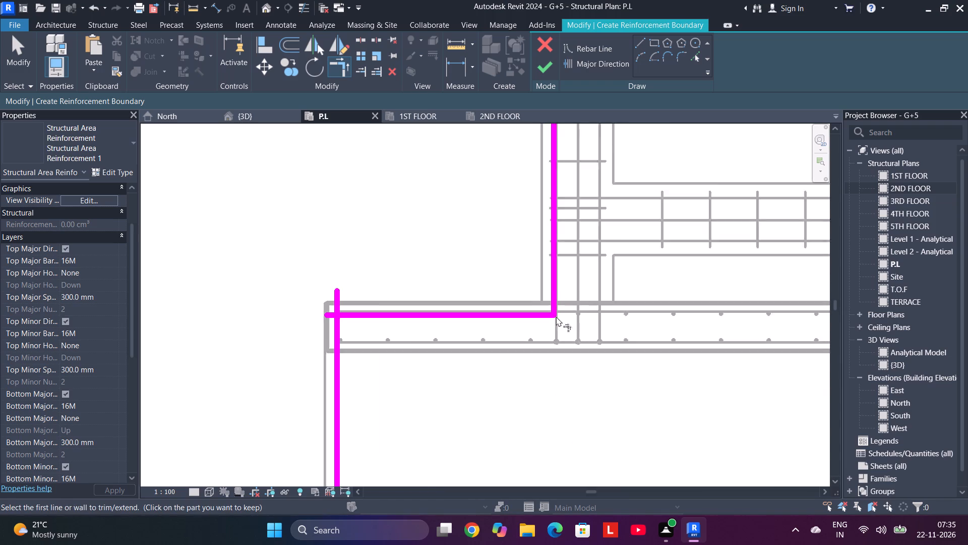
scroll(556, 316, up, 2)
click(270, 327)
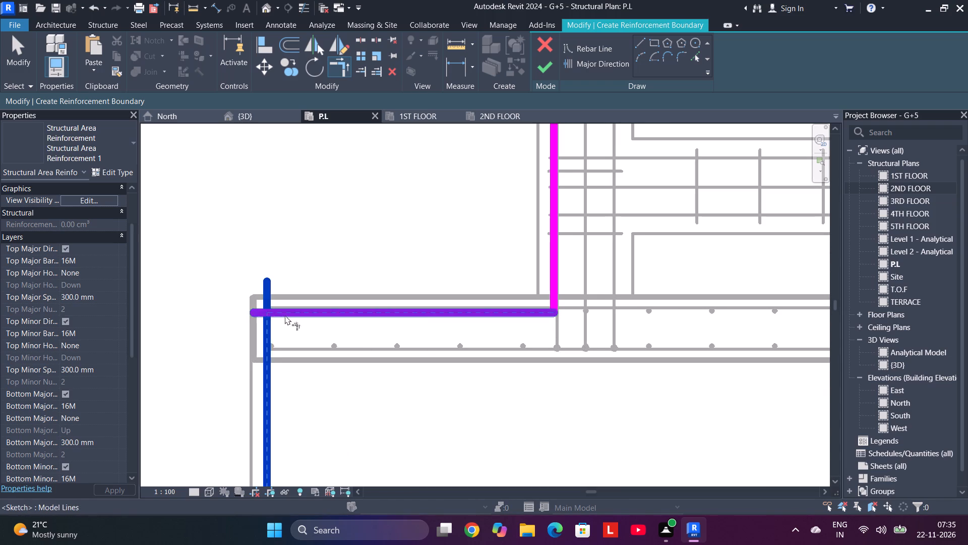
click(286, 314)
Examine the reinforcement boundary around the whole slab perimeter for gaps or overlapping corners.
scroll(317, 342, down, 9)
scroll(367, 398, down, 1)
middle_drag(369, 399, 424, 116)
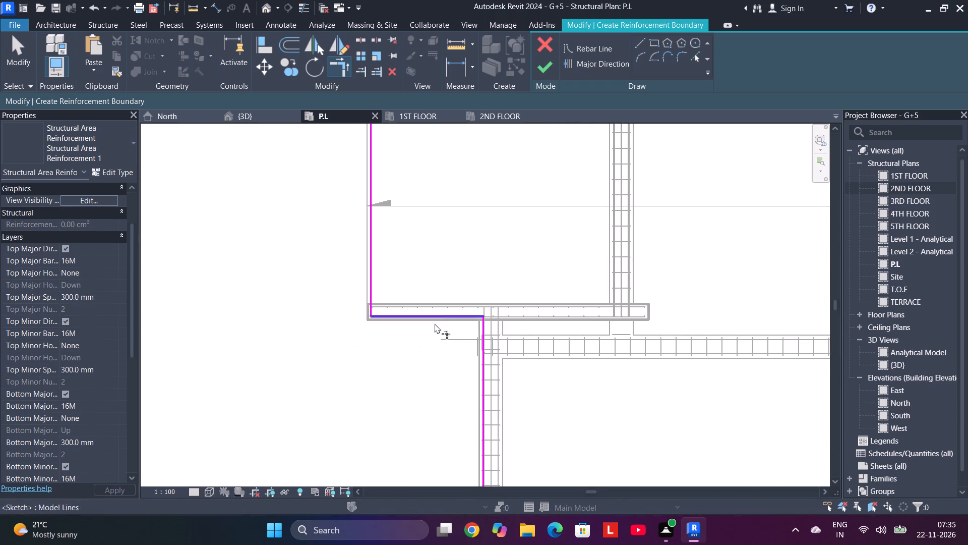
scroll(426, 328, up, 5)
scroll(407, 331, down, 4)
middle_drag(446, 339, 360, 313)
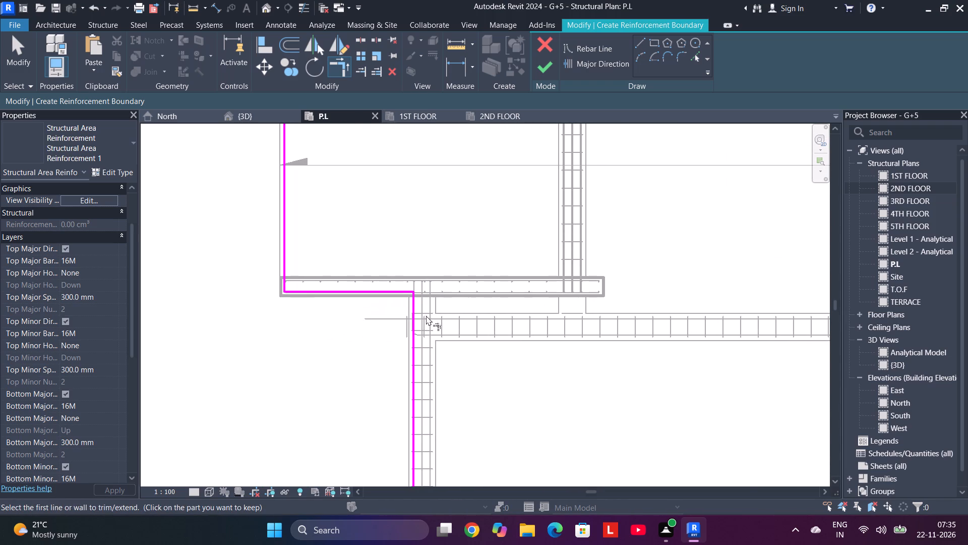
scroll(292, 299, up, 6)
scroll(538, 317, down, 6)
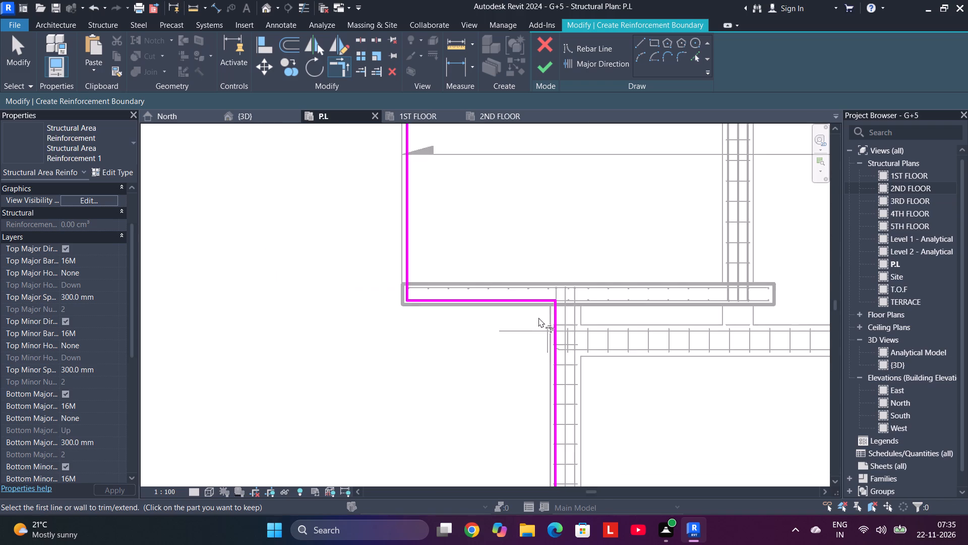
scroll(538, 317, down, 4)
middle_drag(637, 357, 572, 49)
scroll(496, 269, up, 4)
scroll(490, 256, down, 2)
middle_drag(487, 268, 467, 303)
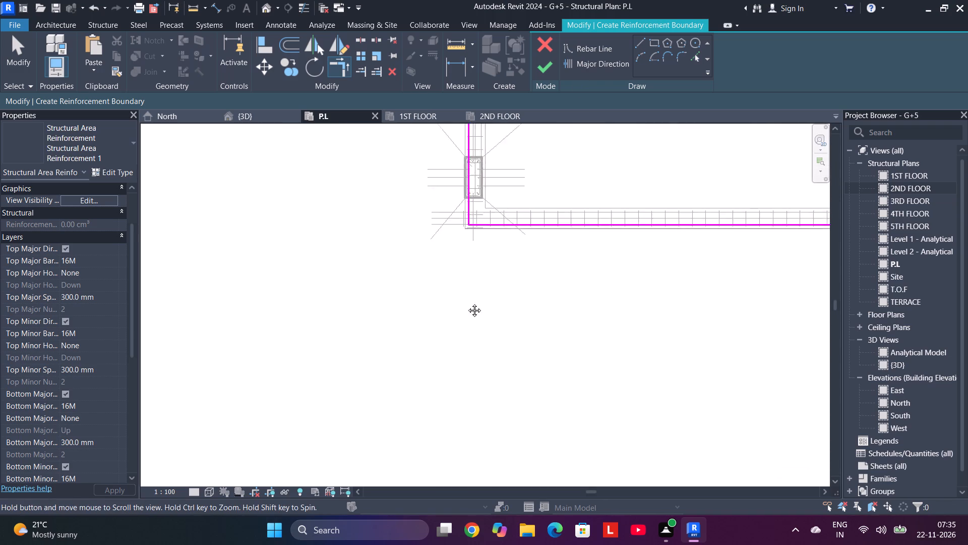
middle_drag(467, 303, 198, 421)
middle_drag(637, 383, 208, 371)
middle_drag(534, 377, 329, 365)
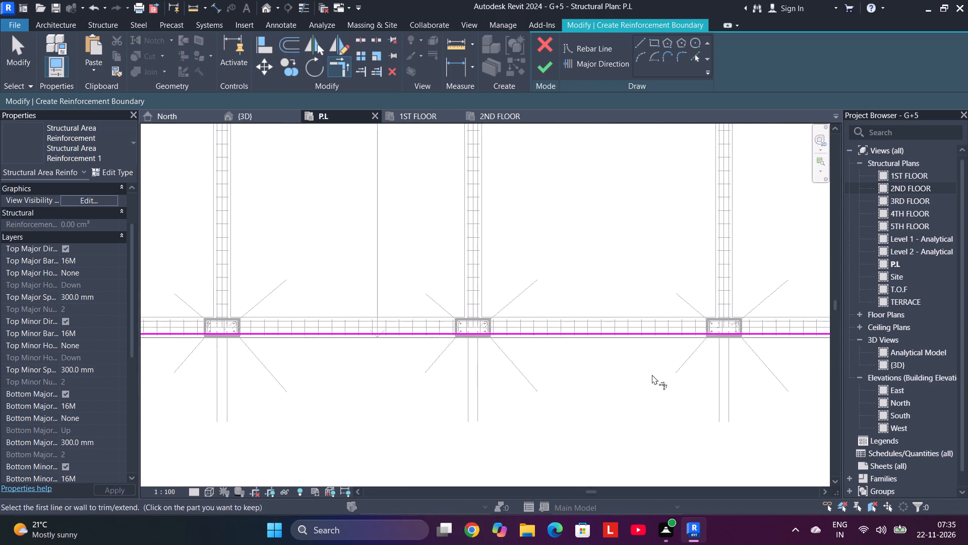
middle_drag(621, 374, 476, 374)
middle_drag(698, 380, 353, 371)
middle_drag(661, 390, 445, 380)
scroll(602, 325, up, 5)
middle_drag(606, 332, 593, 497)
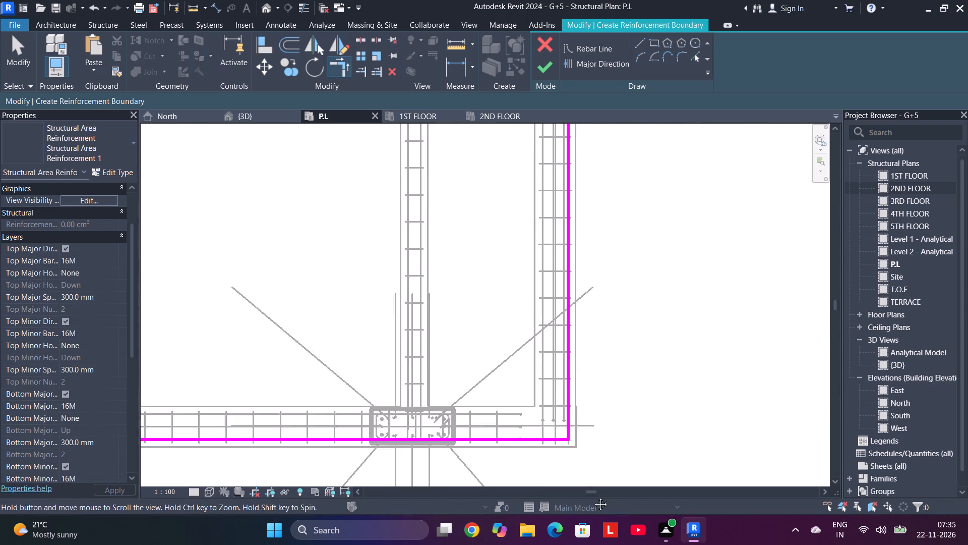
scroll(593, 496, down, 1)
middle_drag(593, 497, 593, 497)
scroll(685, 57, down, 5)
scroll(653, 194, down, 11)
middle_drag(658, 167, 651, 432)
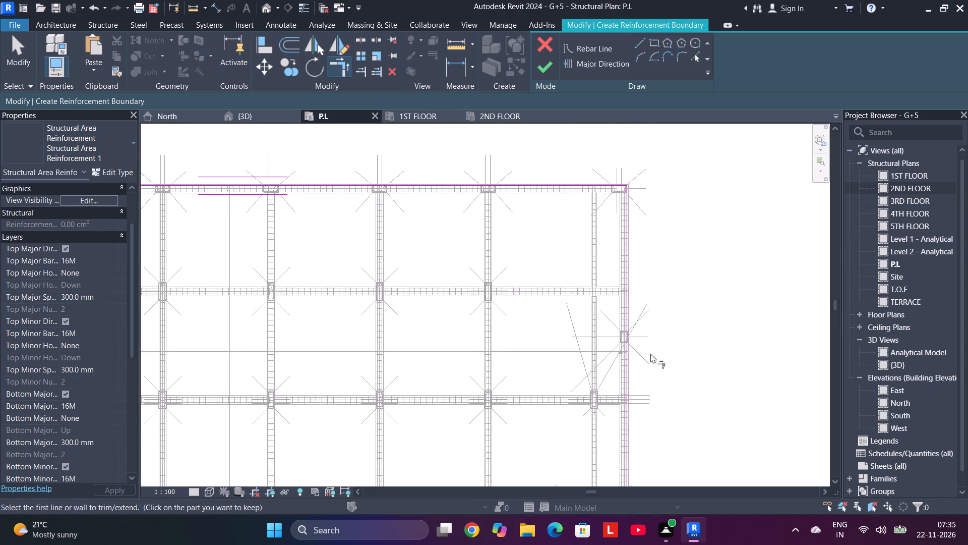
scroll(634, 190, up, 9)
middle_drag(632, 169, 802, 208)
scroll(490, 217, down, 5)
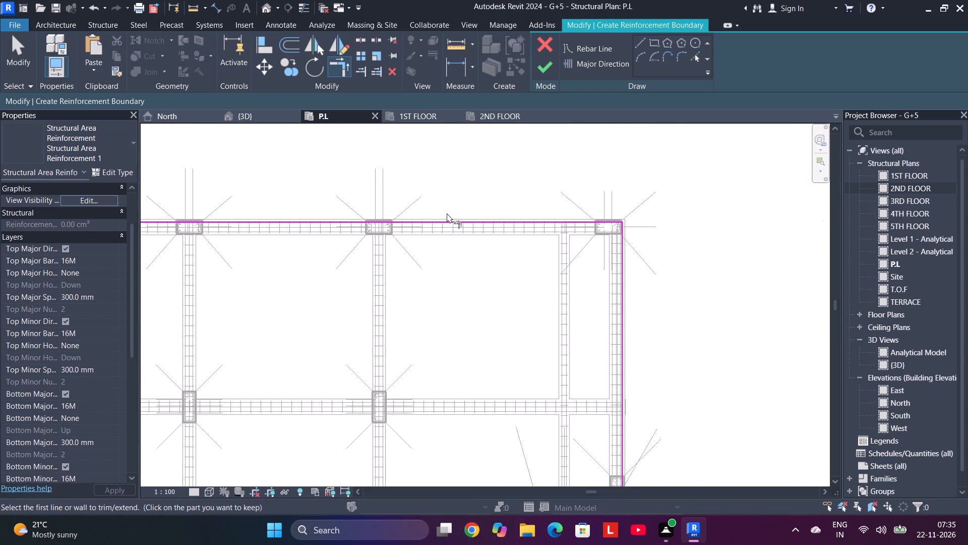
middle_drag(320, 201, 710, 202)
middle_drag(289, 182, 674, 194)
middle_drag(429, 186, 789, 192)
middle_drag(614, 186, 512, 118)
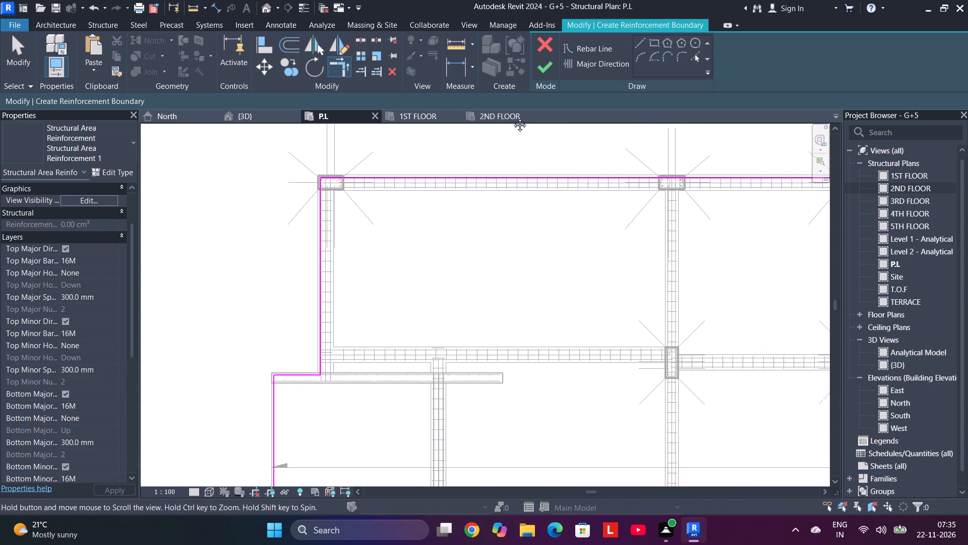
middle_drag(512, 118, 498, 116)
scroll(594, 242, down, 6)
Finish the boundary sketch to create the area reinforcement in the P.L slab.
click(546, 67)
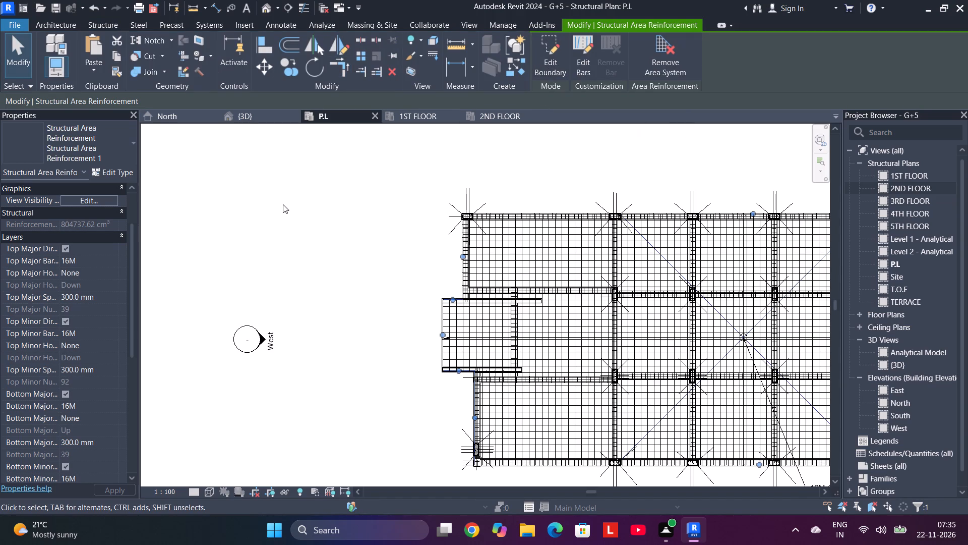
Set the P.L slab area reinforcement's top major bars to 10M and top minor bars to 8MM.
click(81, 260)
click(111, 261)
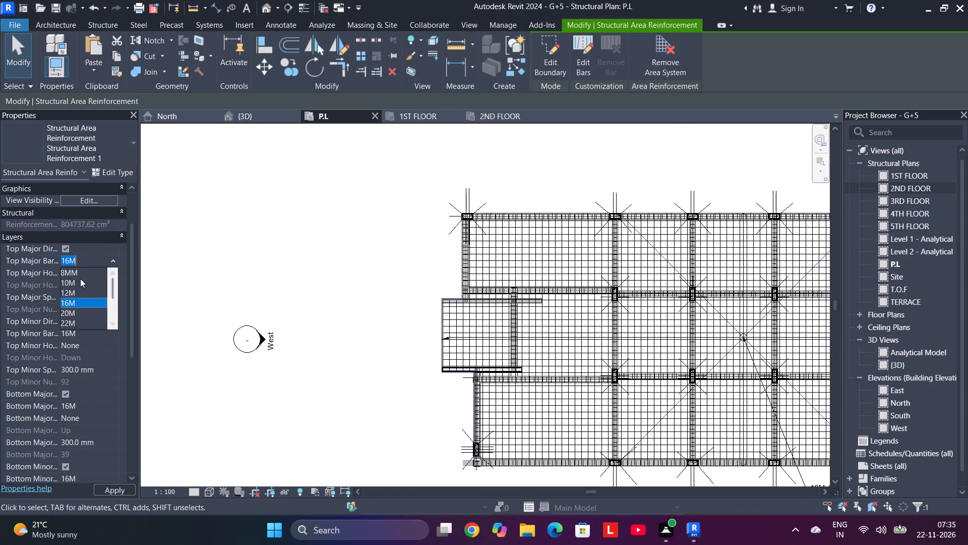
click(81, 282)
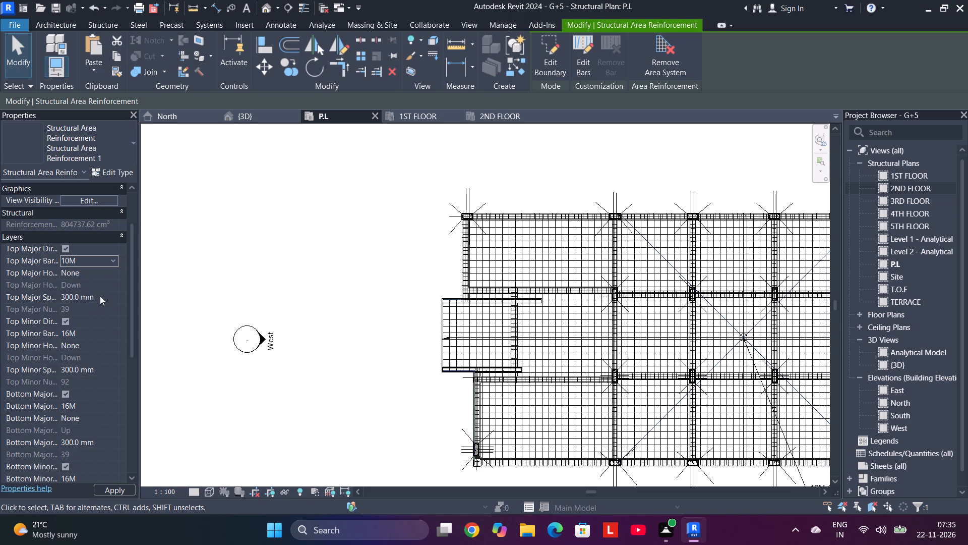
click(103, 296)
click(103, 296)
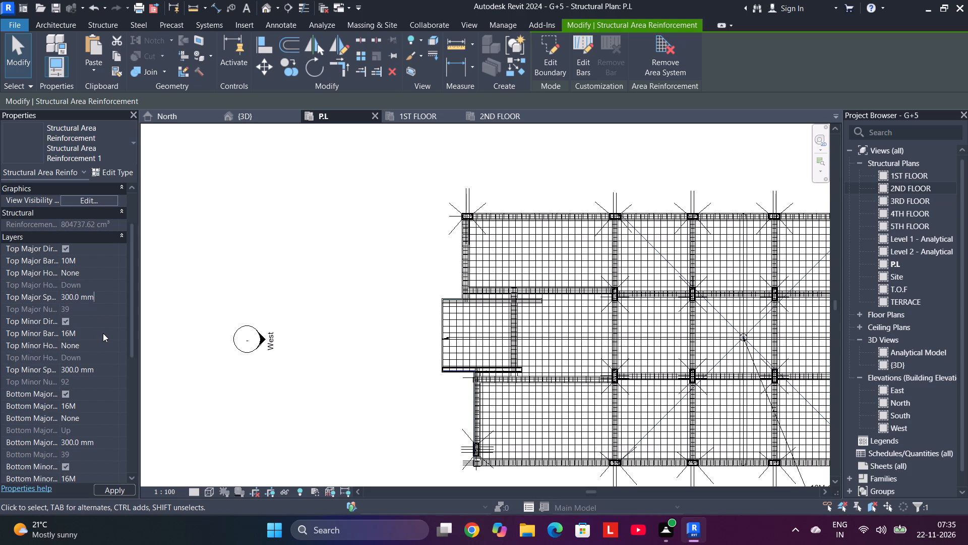
click(103, 333)
click(111, 333)
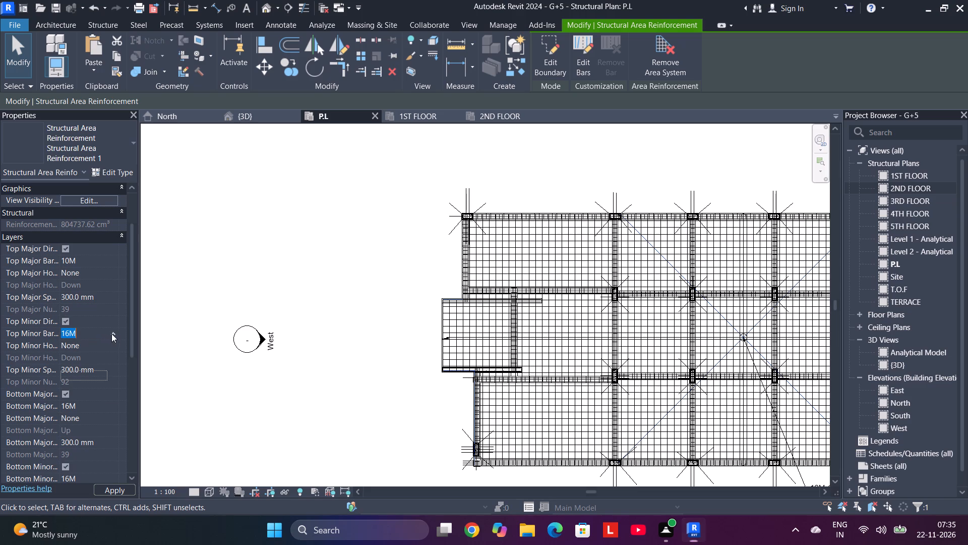
click(93, 343)
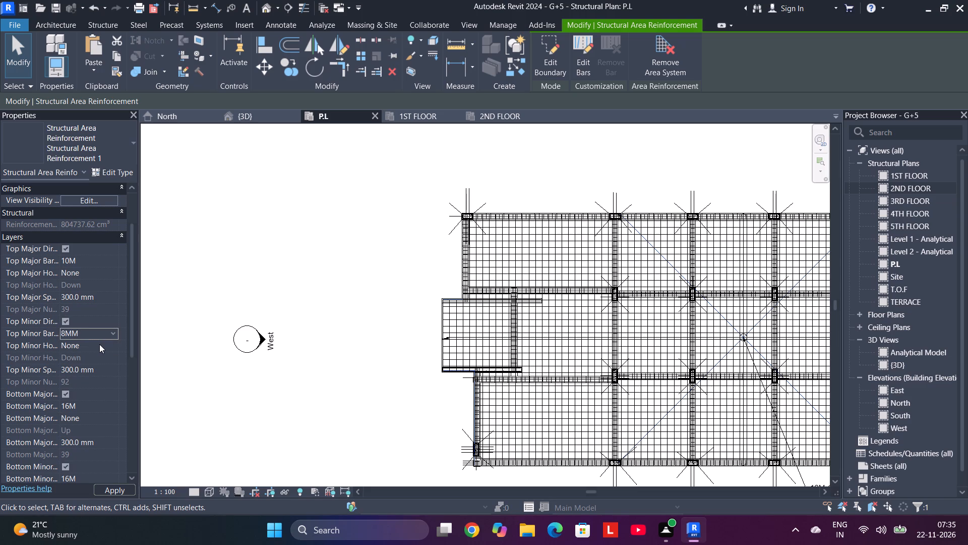
Set the area reinforcement's bottom major bars to 10M and bottom minor bars to 8MM, and apply the bar changes.
middle_drag(99, 353, 97, 298)
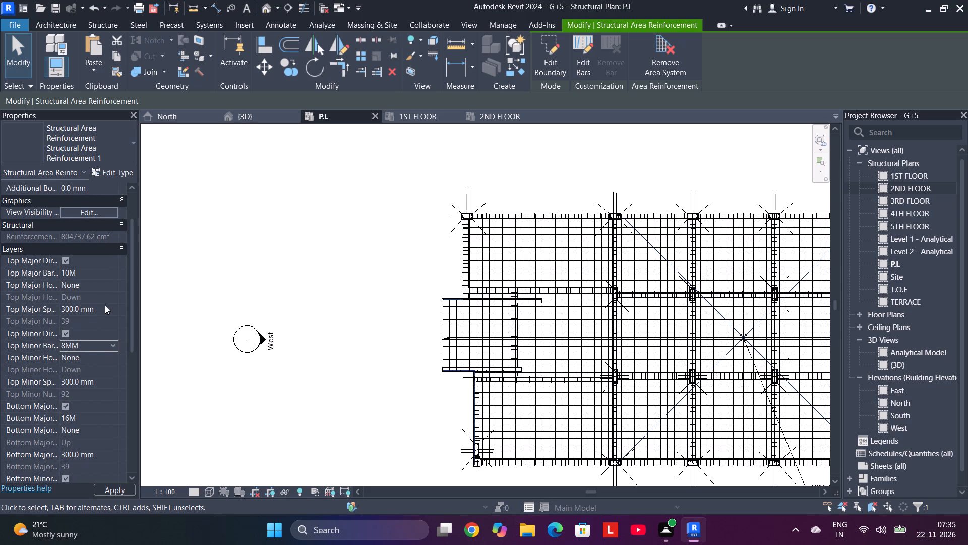
scroll(102, 336, down, 3)
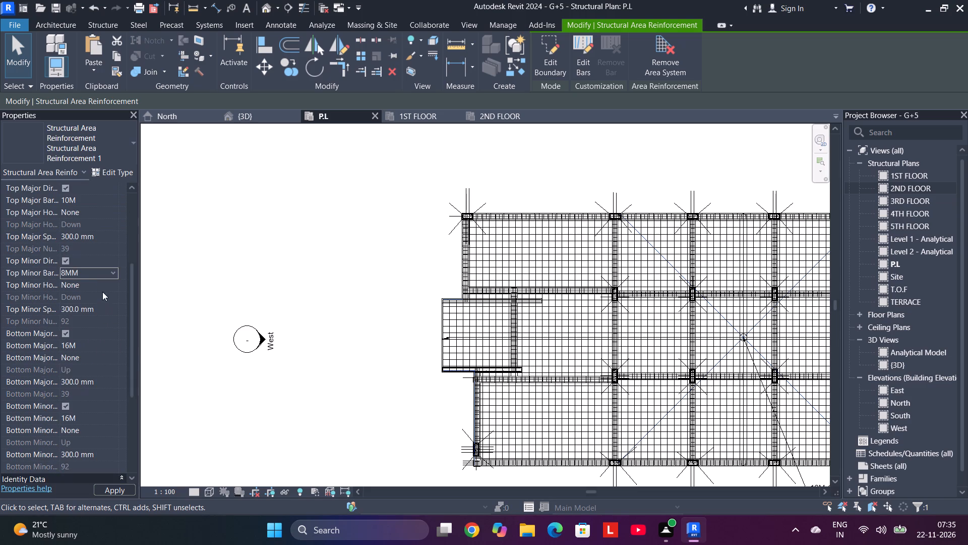
click(96, 343)
click(114, 346)
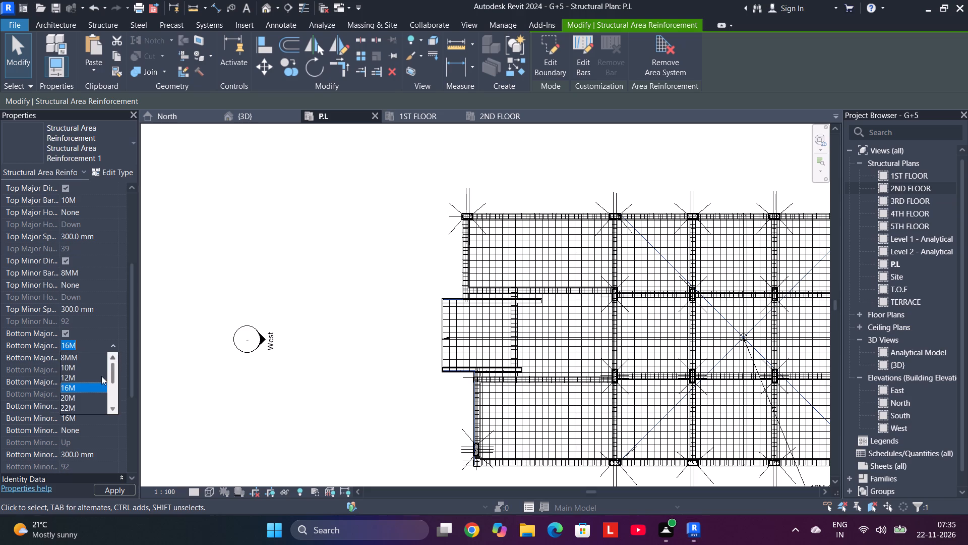
click(86, 368)
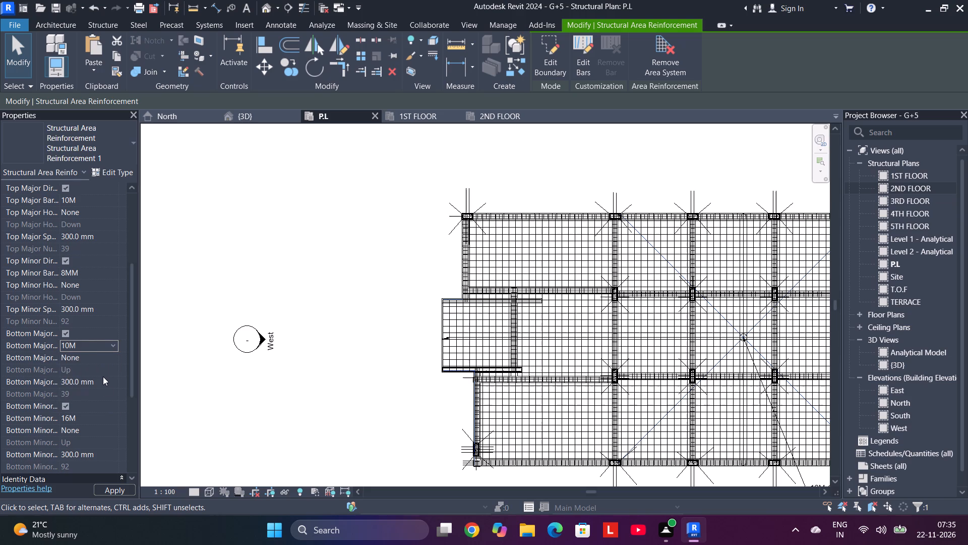
click(94, 417)
click(114, 419)
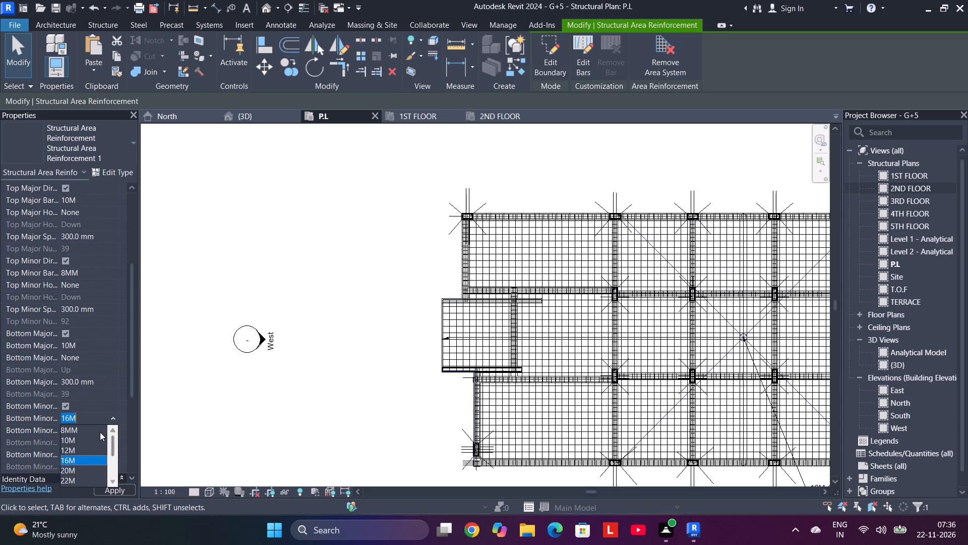
click(99, 429)
scroll(90, 368, down, 4)
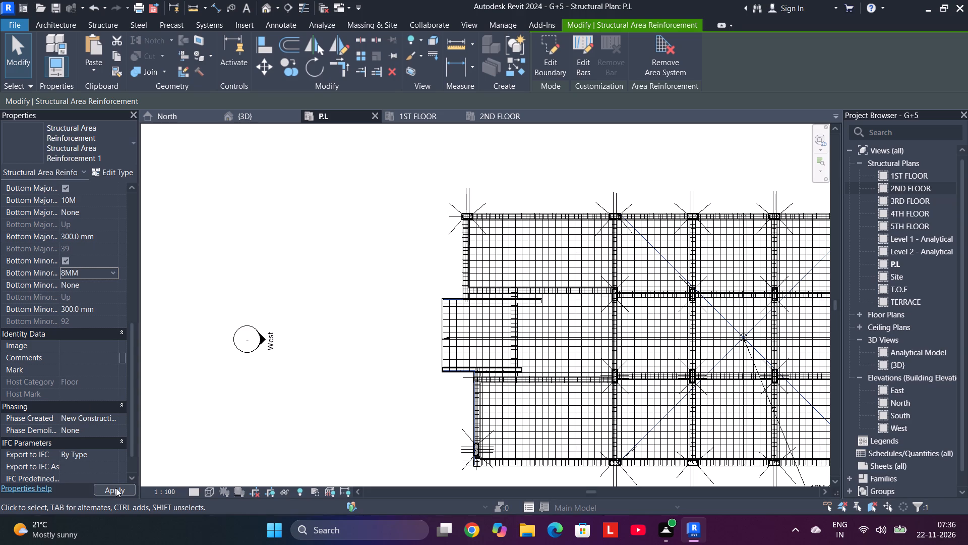
click(116, 488)
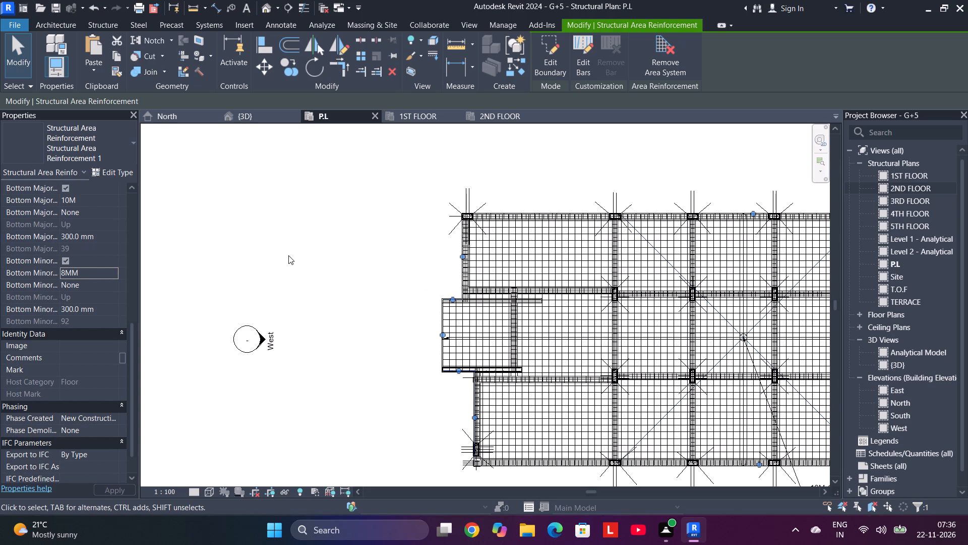
In the 1ST FLOOR plan, shift the west-edge beam below the northwest column slightly east.
scroll(290, 256, down, 3)
scroll(291, 257, up, 3)
middle_drag(290, 256, 10, 219)
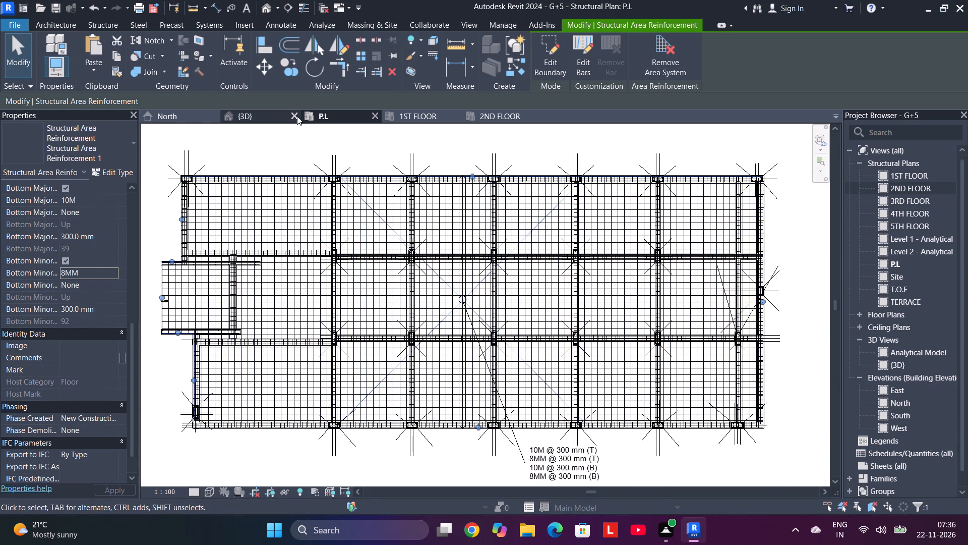
click(393, 116)
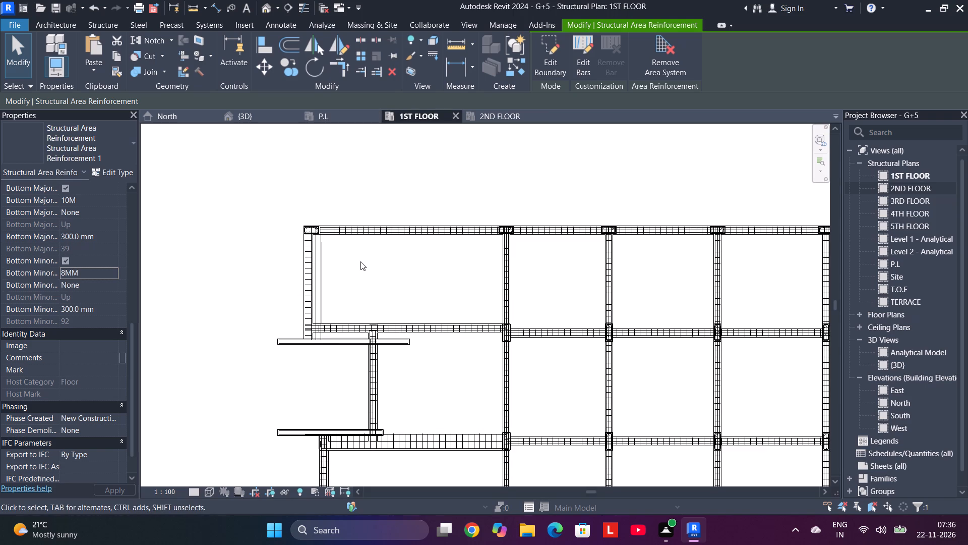
scroll(360, 261, down, 4)
scroll(349, 302, up, 6)
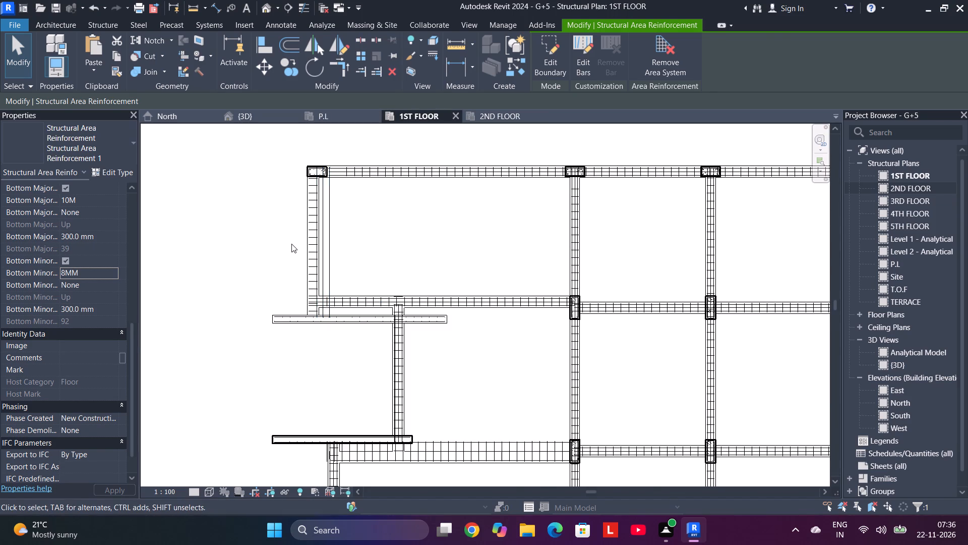
scroll(291, 244, up, 4)
drag(314, 217, 329, 229)
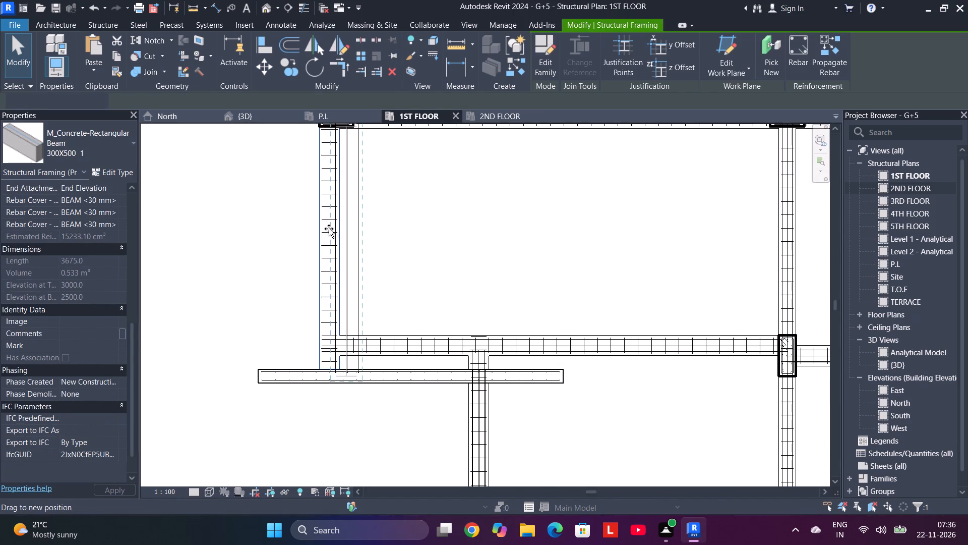
drag(329, 229, 328, 229)
click(295, 232)
Examine the 1ST FLOOR beam and column layout from the west edge across to the east edge.
scroll(249, 225, down, 2)
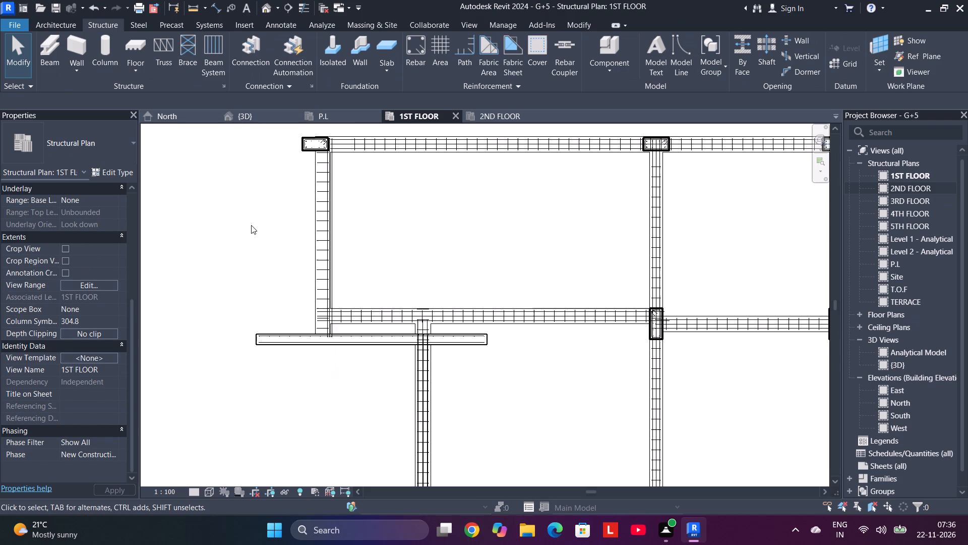
middle_drag(252, 226, 247, 281)
scroll(267, 232, down, 3)
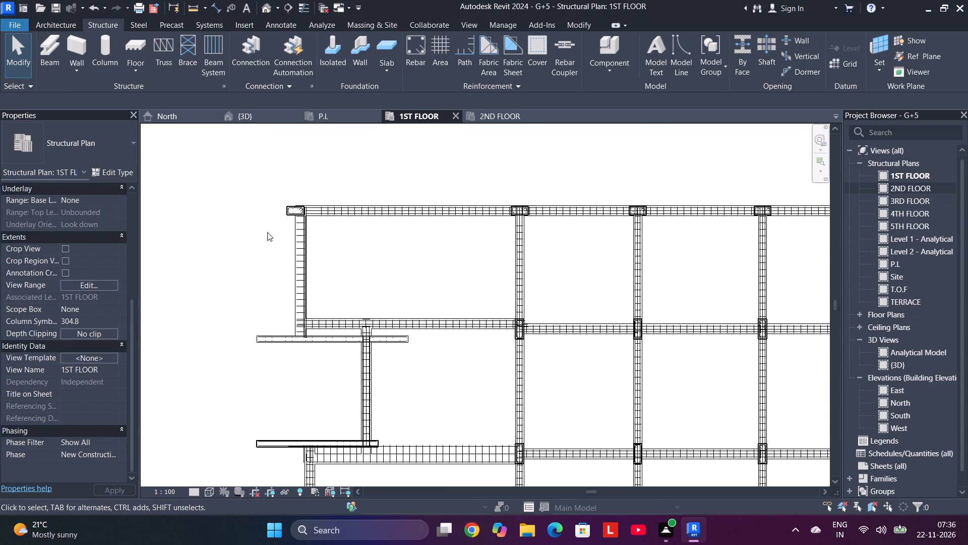
scroll(361, 250, down, 3)
scroll(407, 251, down, 1)
middle_drag(410, 254, 143, 226)
scroll(559, 222, up, 9)
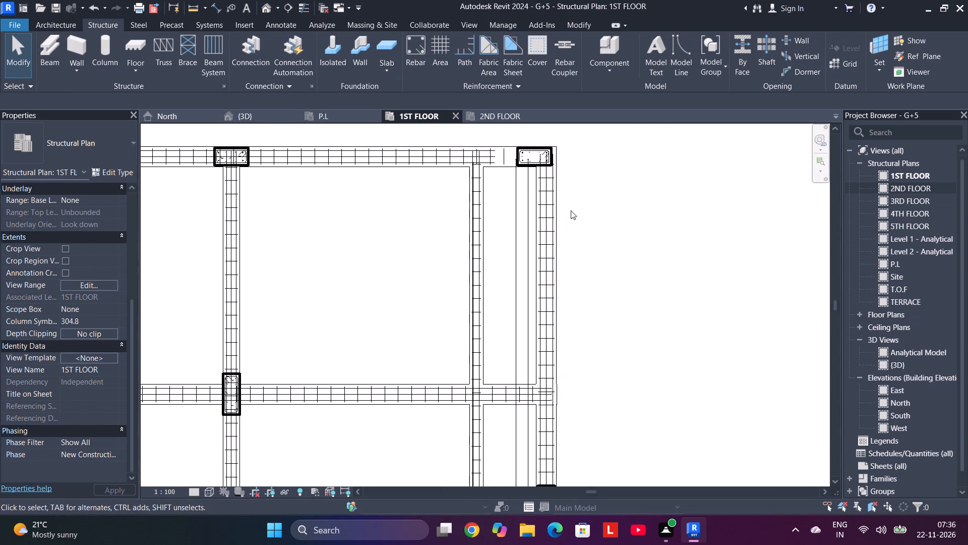
scroll(571, 210, down, 9)
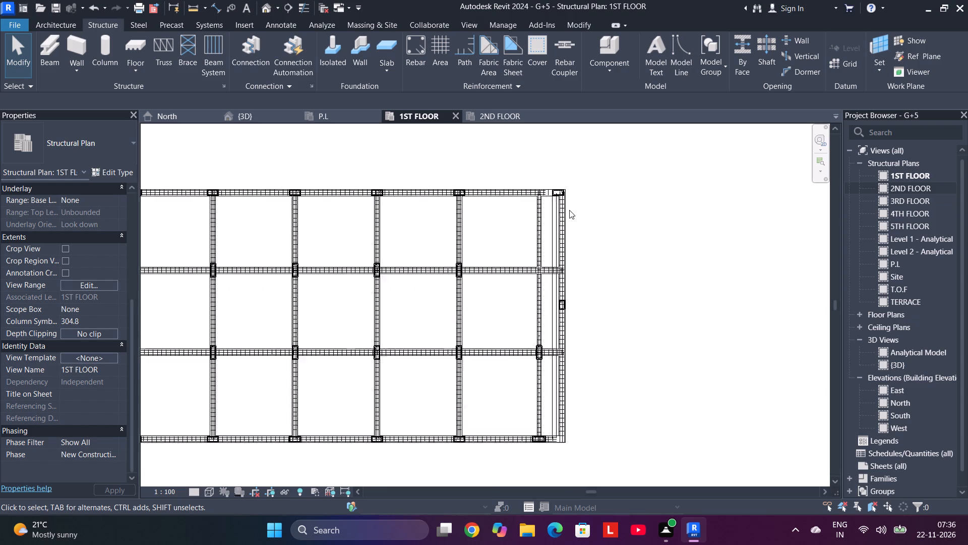
scroll(569, 210, down, 1)
middle_drag(209, 214, 527, 226)
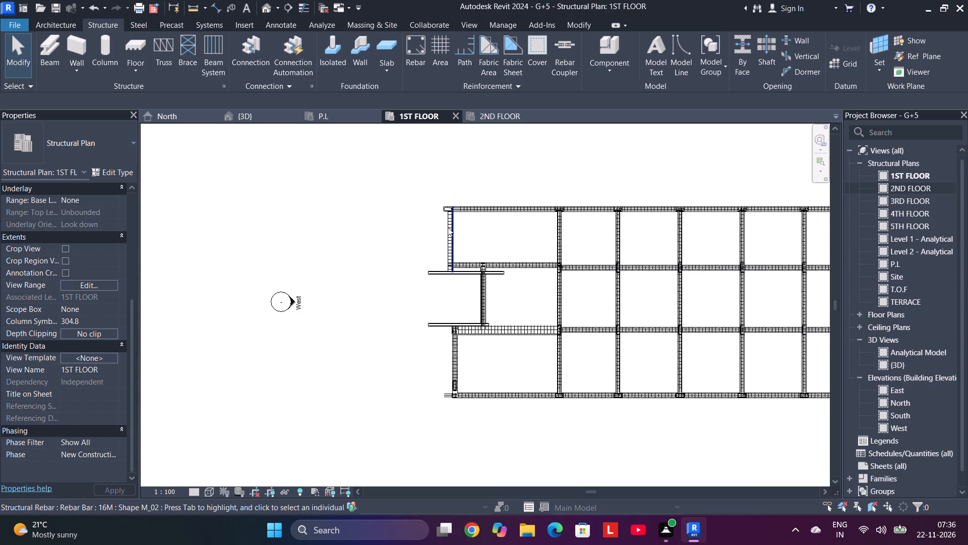
scroll(448, 227, up, 5)
scroll(448, 227, down, 6)
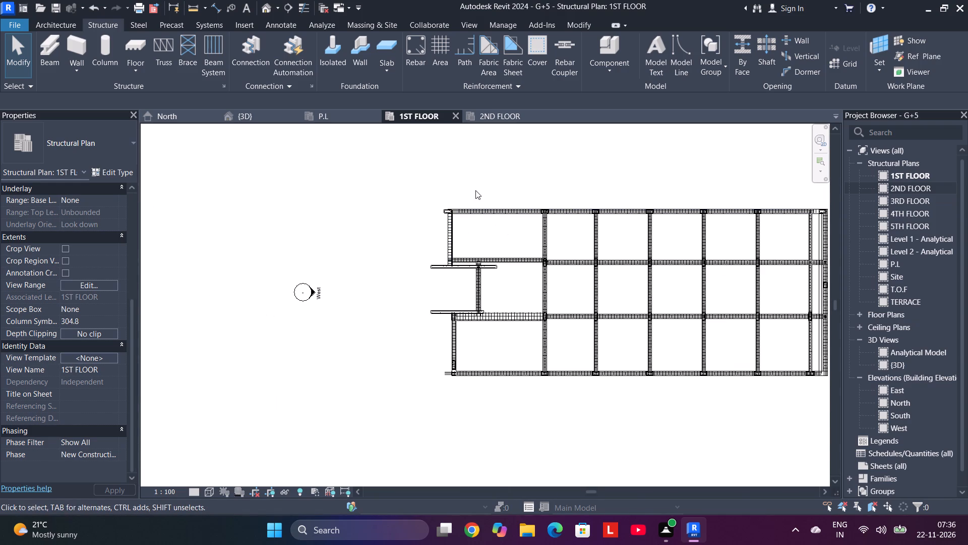
scroll(475, 190, down, 1)
middle_drag(475, 190, 388, 179)
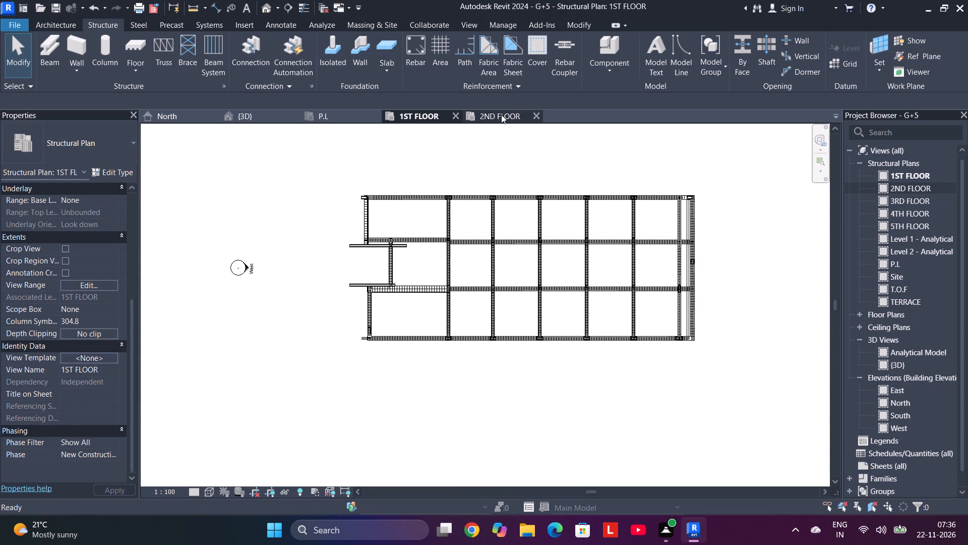
Compare the west-side framing of the 2ND FLOOR plan with that of the 1ST FLOOR plan.
click(501, 115)
scroll(261, 202, up, 6)
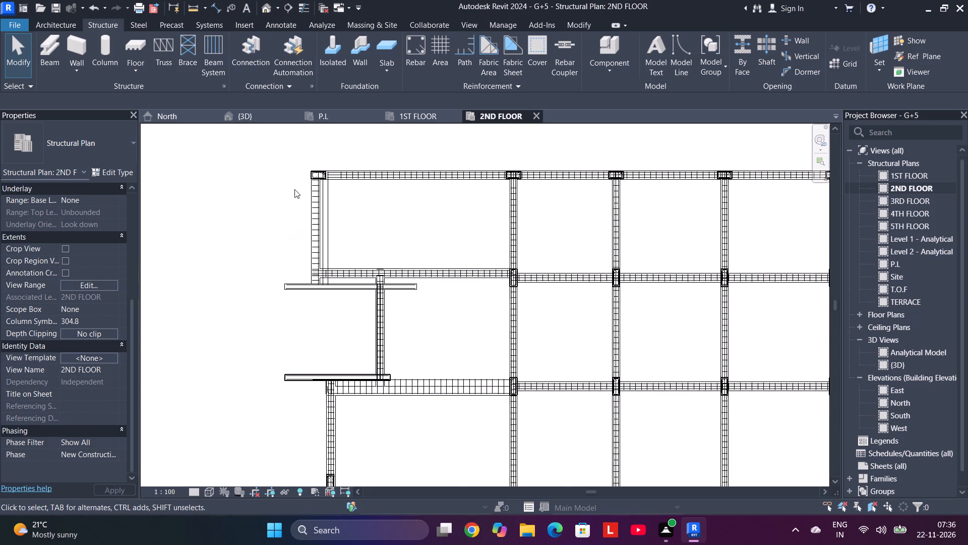
scroll(305, 186, up, 3)
scroll(305, 186, down, 5)
scroll(456, 193, down, 1)
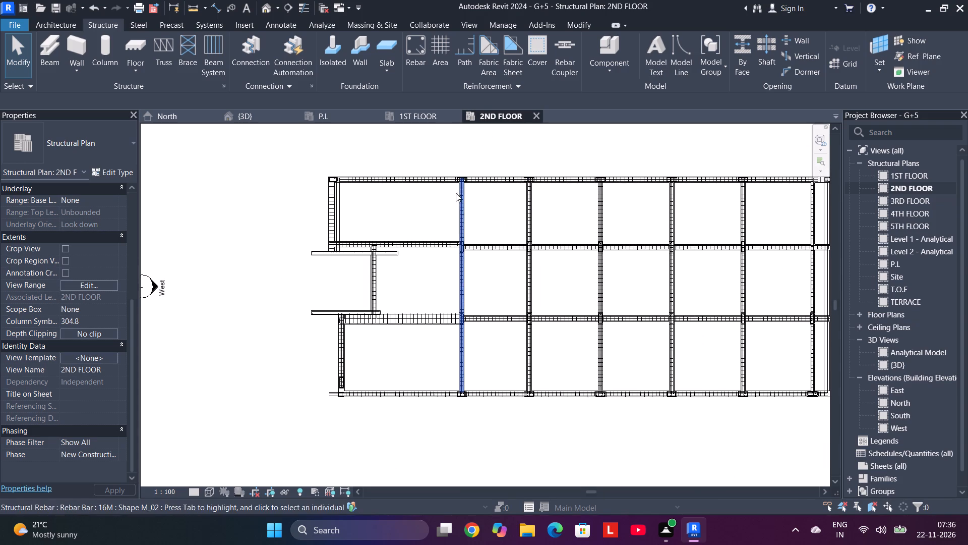
click(428, 110)
scroll(354, 214, up, 5)
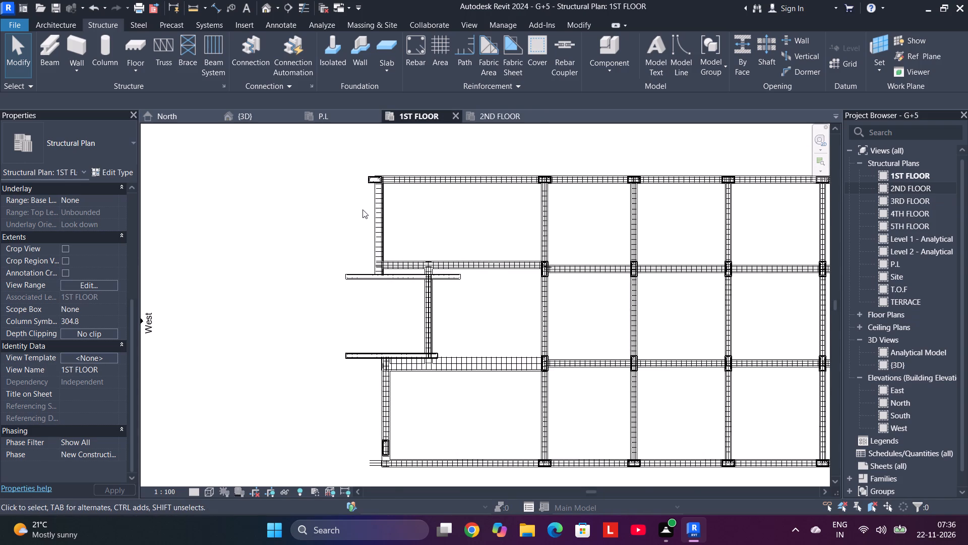
scroll(362, 209, up, 4)
scroll(422, 189, down, 2)
scroll(362, 205, down, 3)
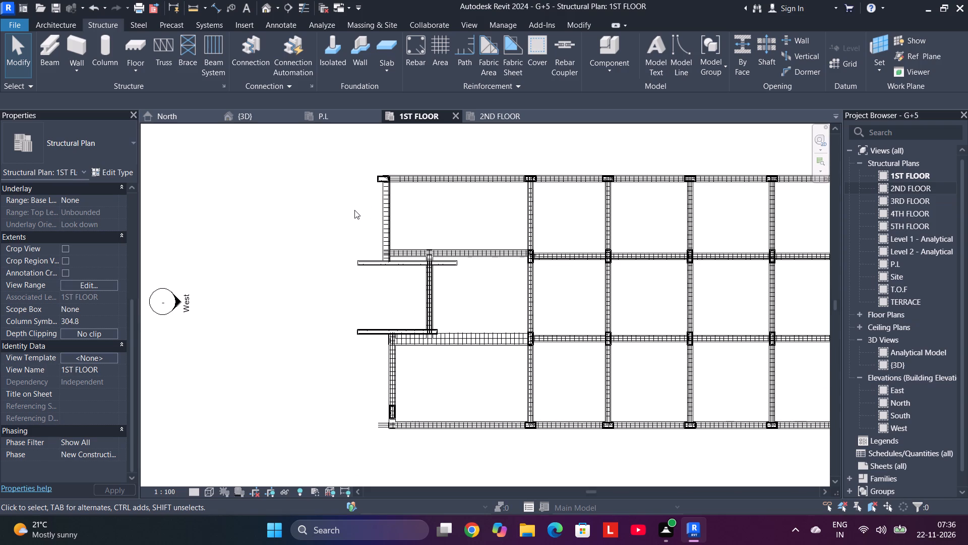
drag(354, 210, 360, 215)
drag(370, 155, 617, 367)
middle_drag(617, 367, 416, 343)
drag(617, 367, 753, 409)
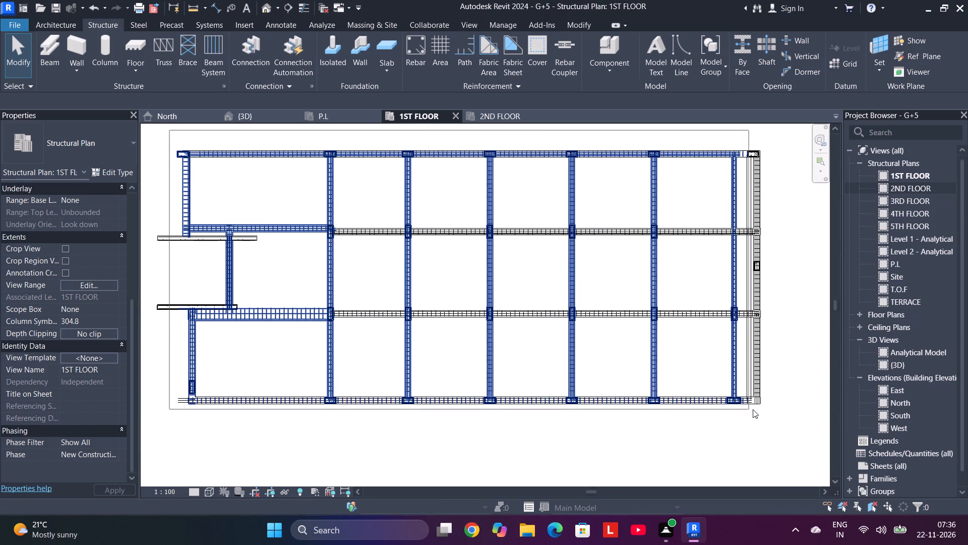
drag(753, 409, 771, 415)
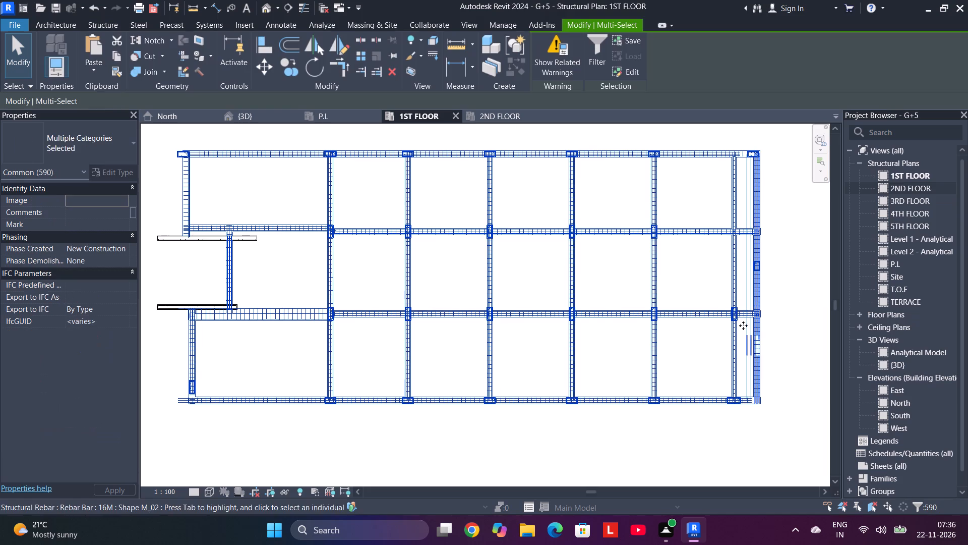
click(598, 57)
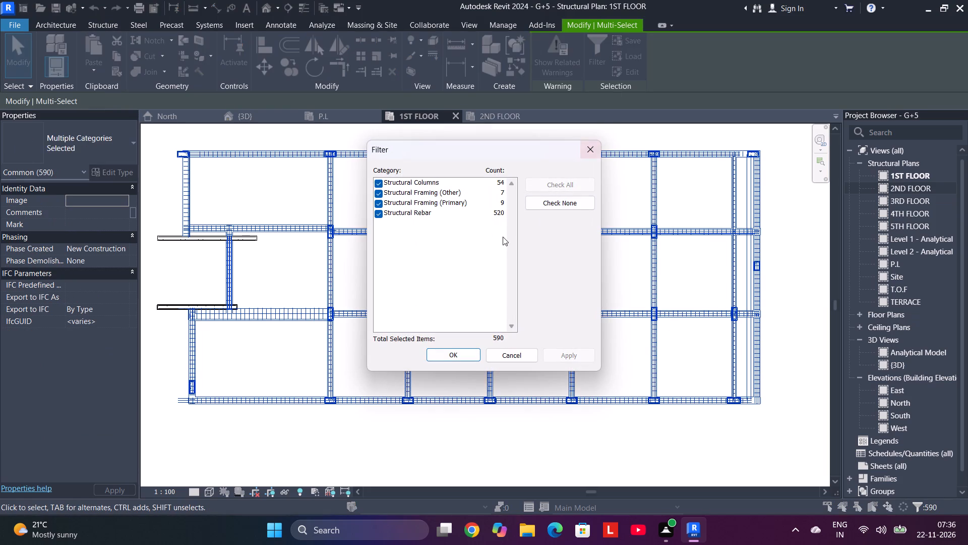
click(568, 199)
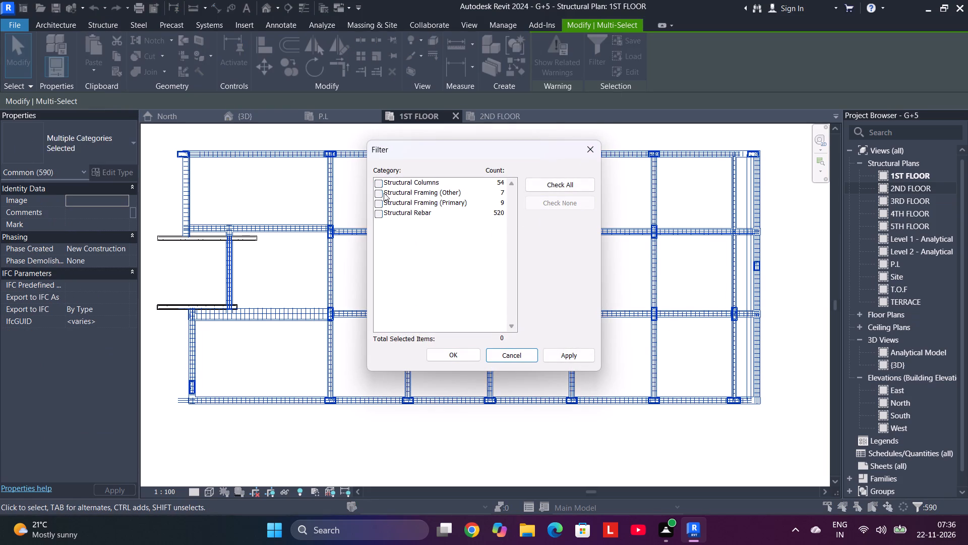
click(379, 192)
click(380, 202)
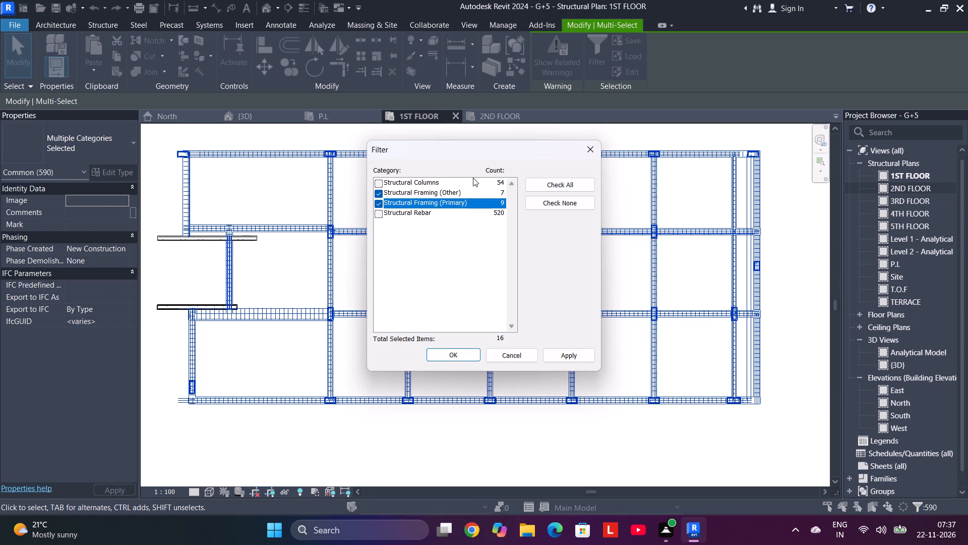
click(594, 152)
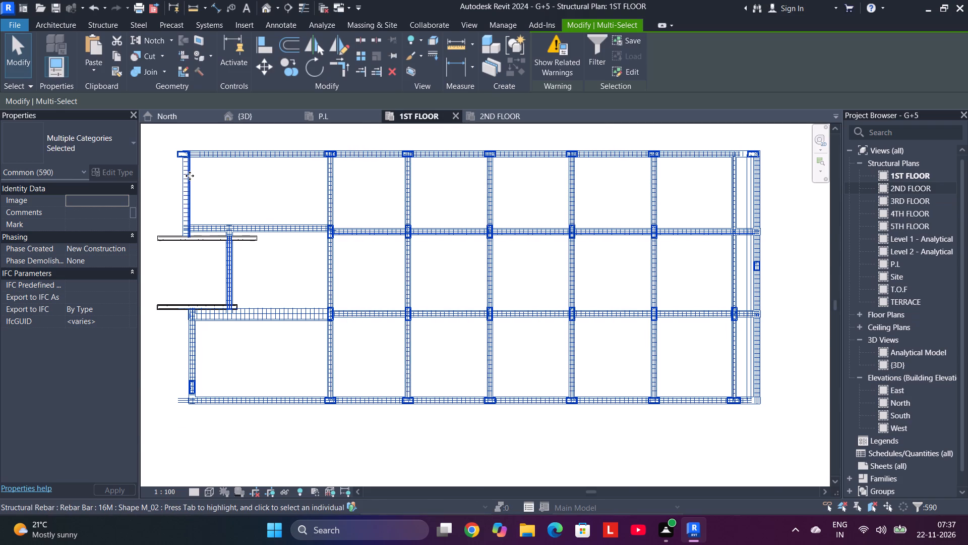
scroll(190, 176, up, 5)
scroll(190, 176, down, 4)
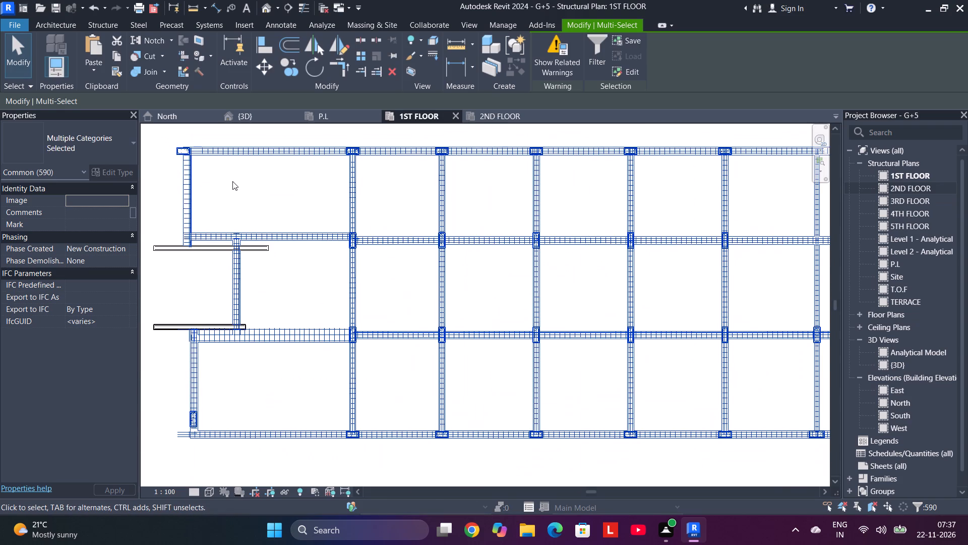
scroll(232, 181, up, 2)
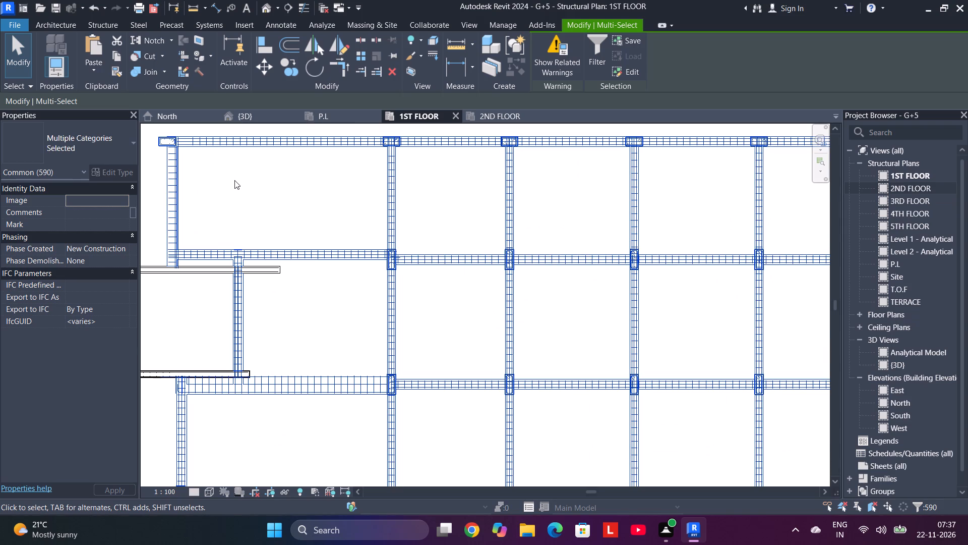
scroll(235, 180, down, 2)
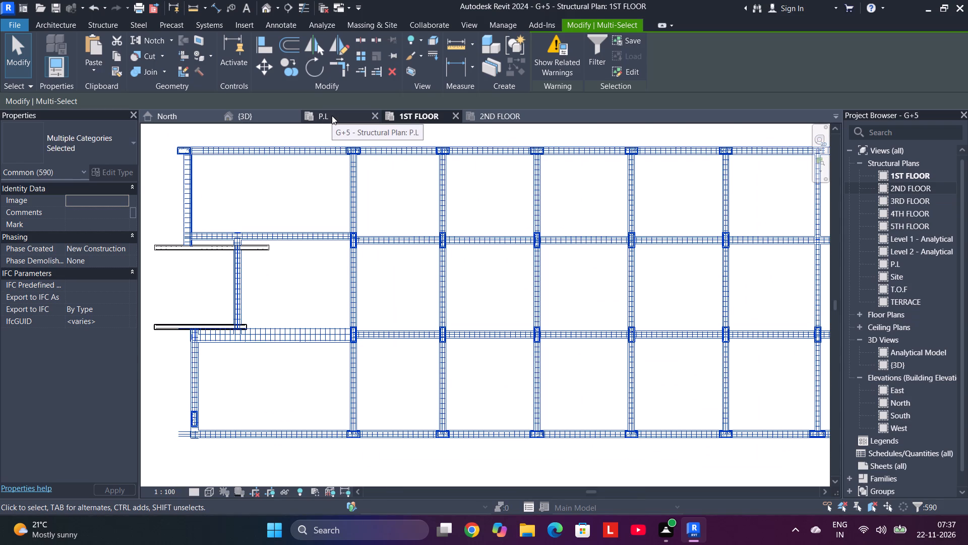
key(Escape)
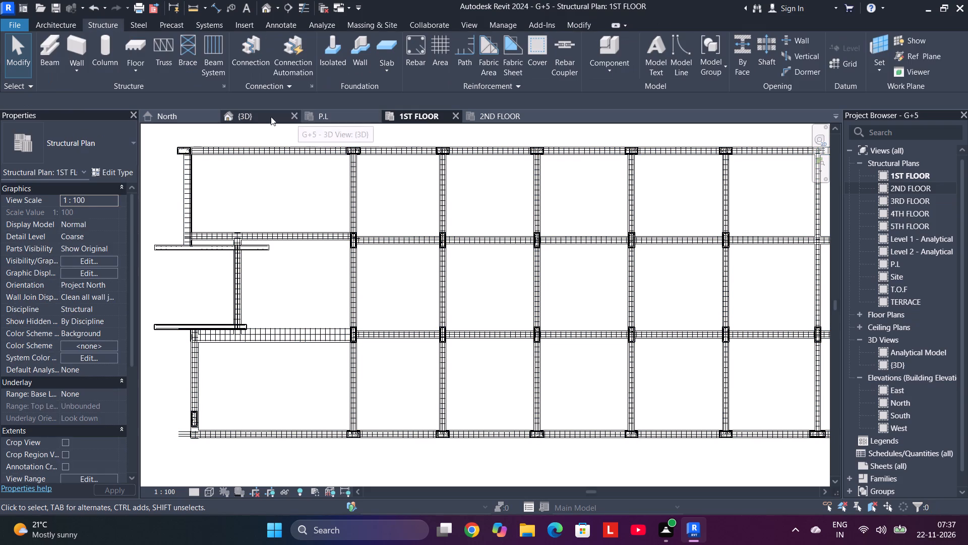
Select the 1ST FLOOR beams with their reinforcement in the North elevation and check the selection in the 1ST FLOOR plan.
click(172, 116)
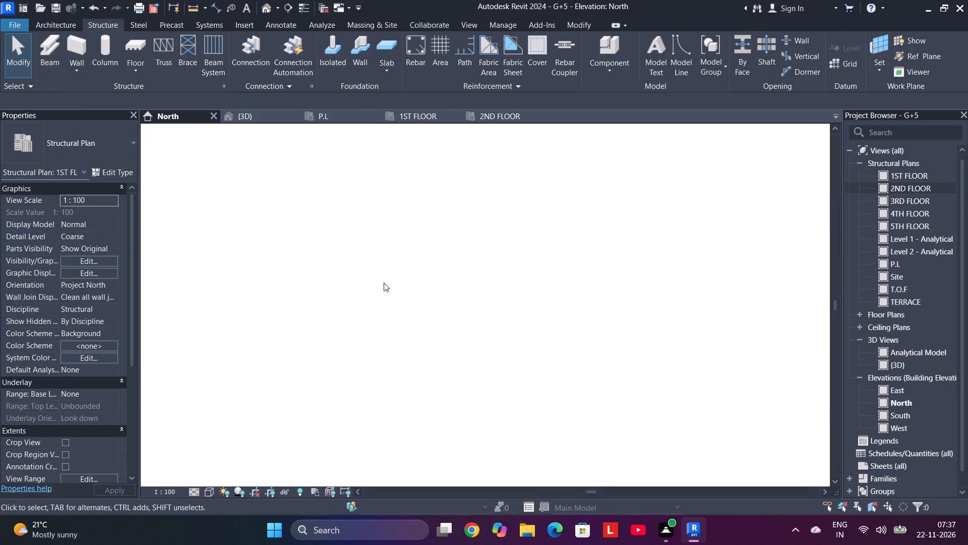
middle_drag(354, 357, 364, 298)
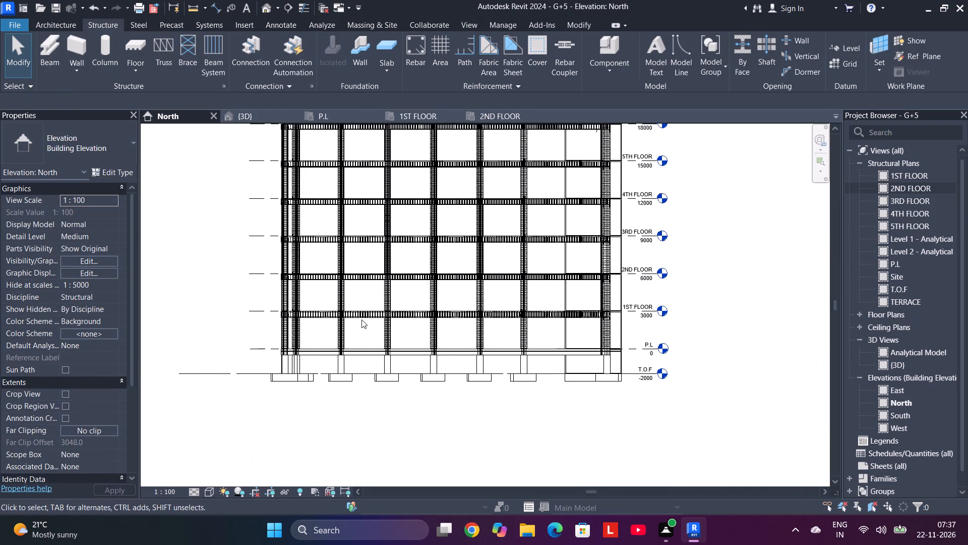
scroll(284, 314, up, 5)
drag(273, 301, 320, 339)
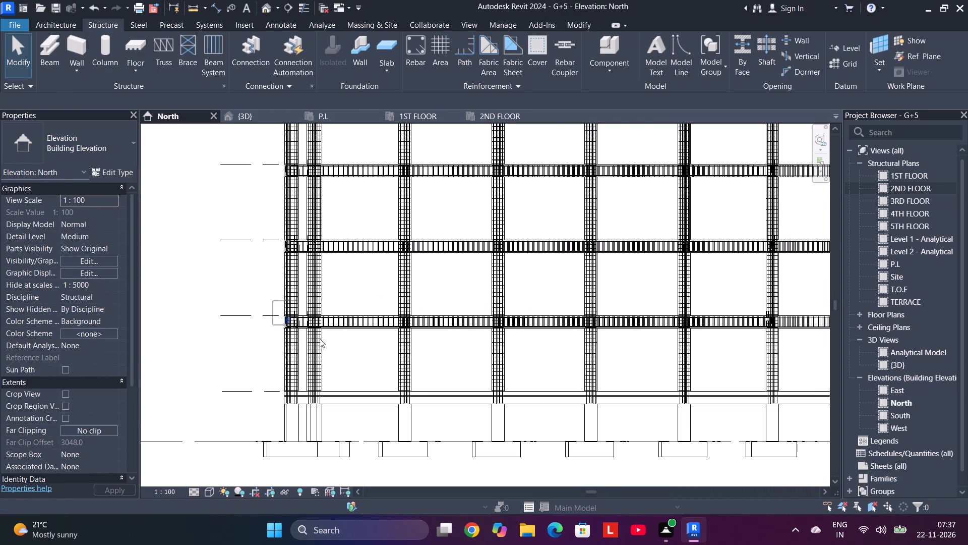
drag(320, 339, 418, 368)
middle_drag(720, 349, 403, 365)
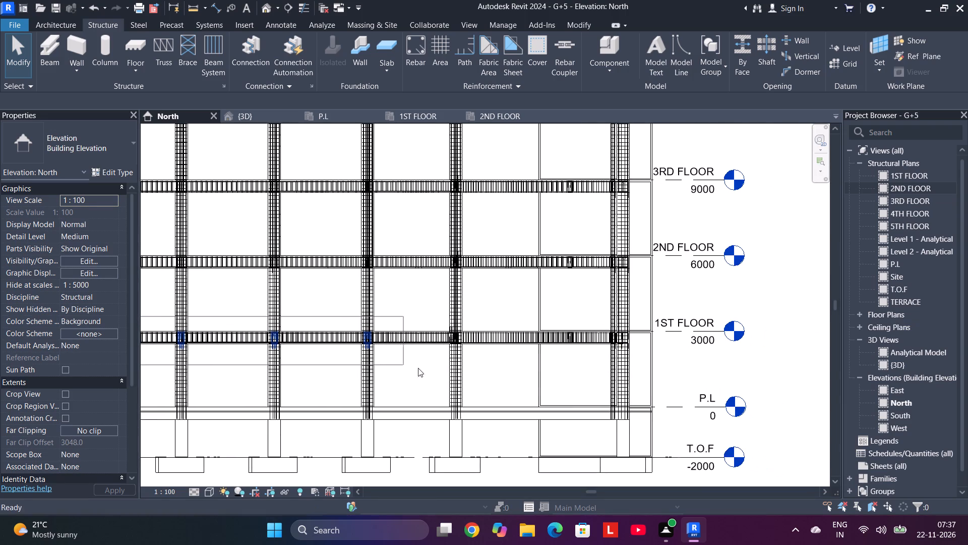
drag(418, 368, 643, 363)
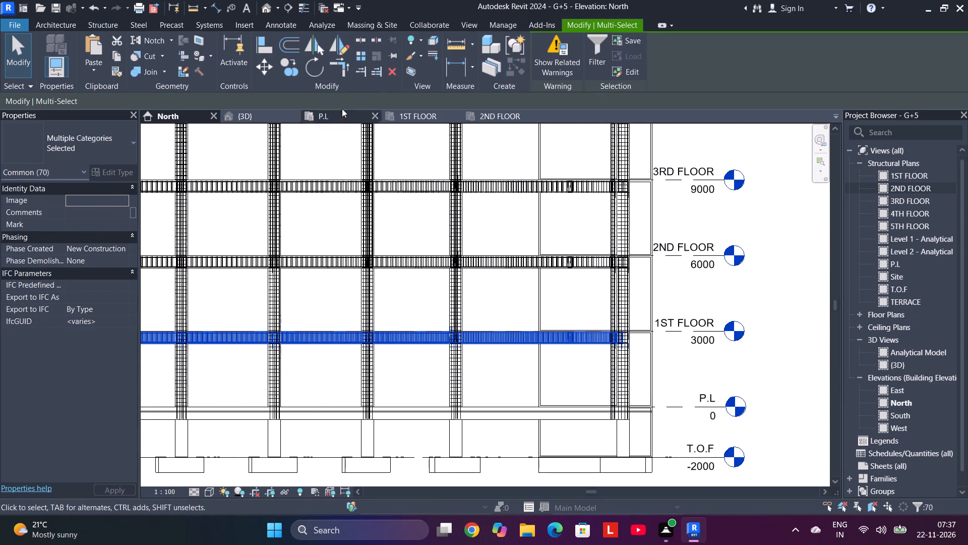
click(417, 117)
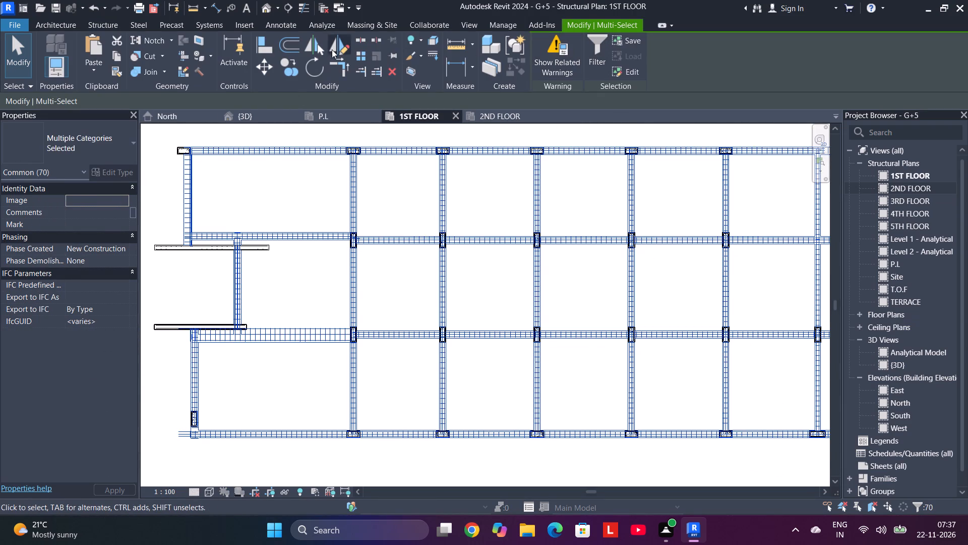
Align the outer face of the west-edge beam with the west face of the northwest column in the 1ST FLOOR plan.
click(263, 45)
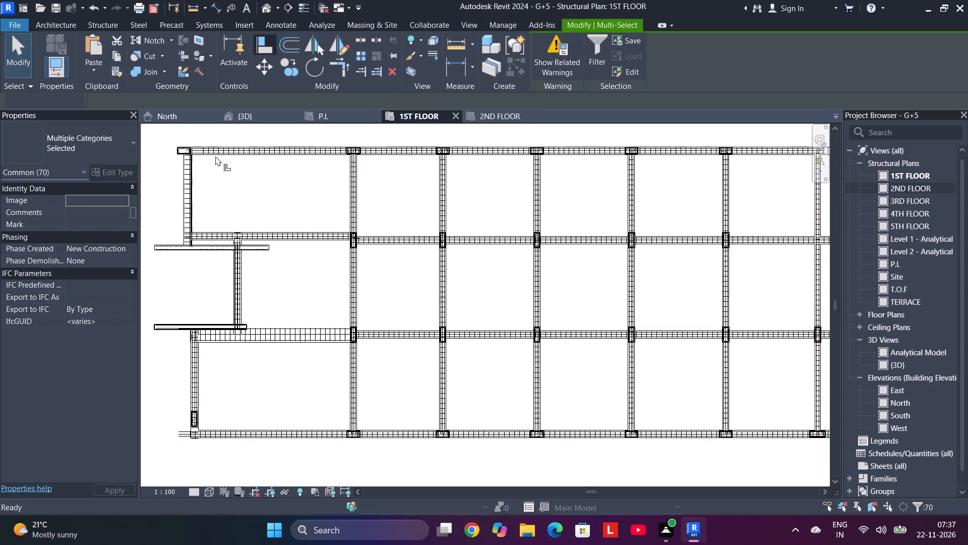
scroll(163, 156, up, 6)
scroll(214, 145, up, 10)
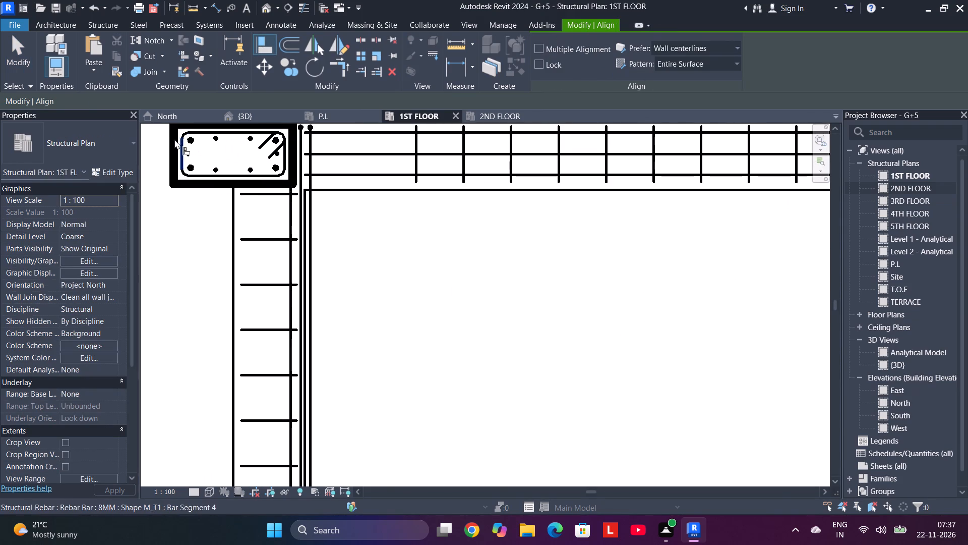
click(174, 139)
click(231, 206)
Examine the 1ST FLOOR framing across to the northeast corner column and check how the east-edge beam lines up with it.
scroll(233, 211, down, 5)
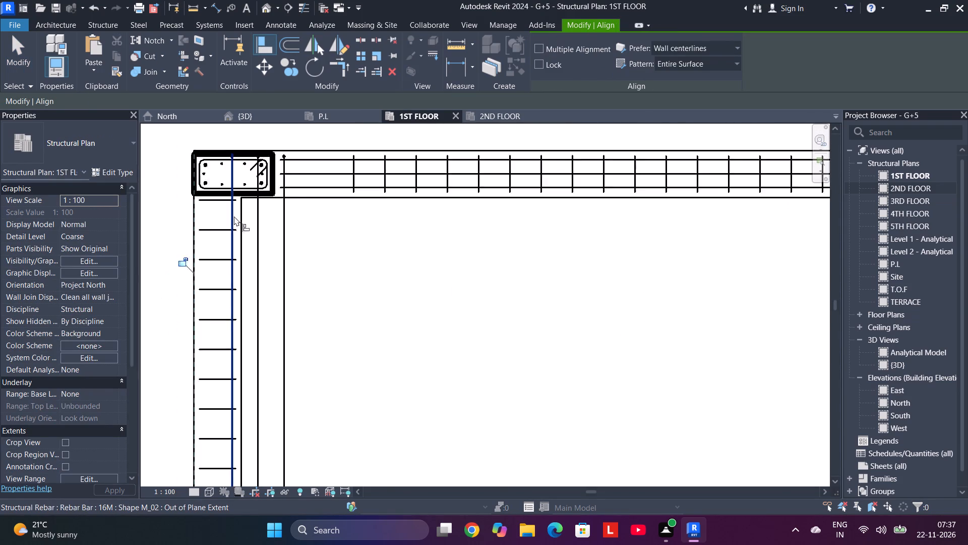
scroll(405, 202, down, 8)
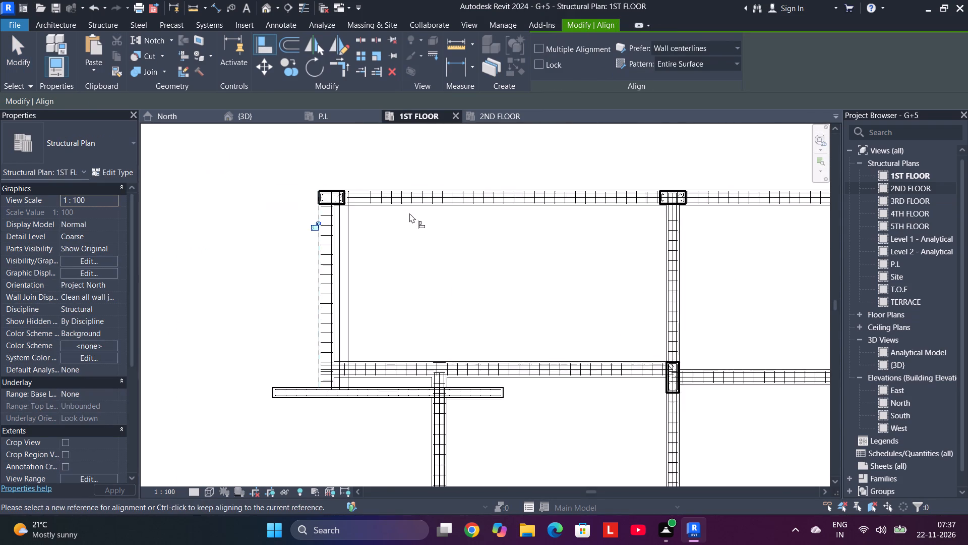
scroll(409, 213, down, 3)
middle_drag(458, 244, 388, 159)
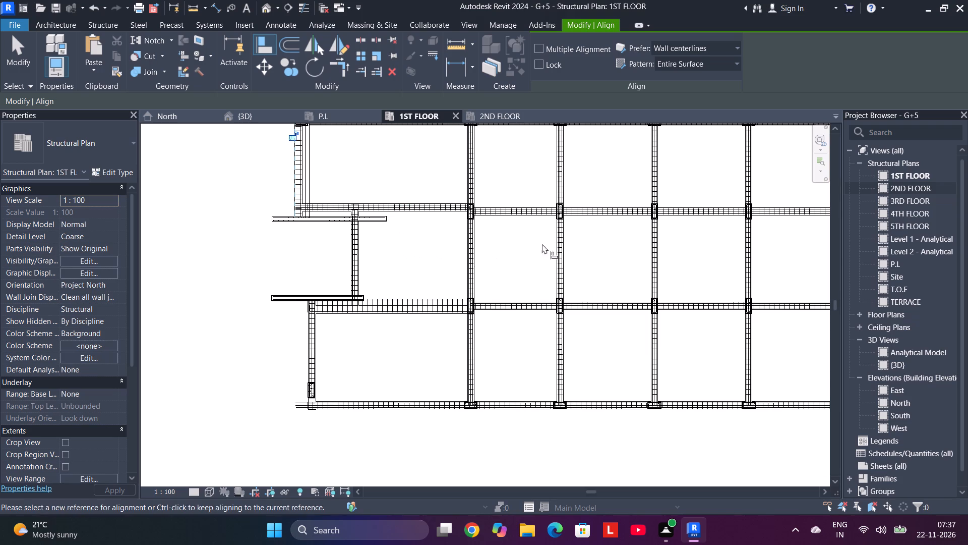
middle_drag(593, 230, 231, 293)
scroll(589, 197, up, 5)
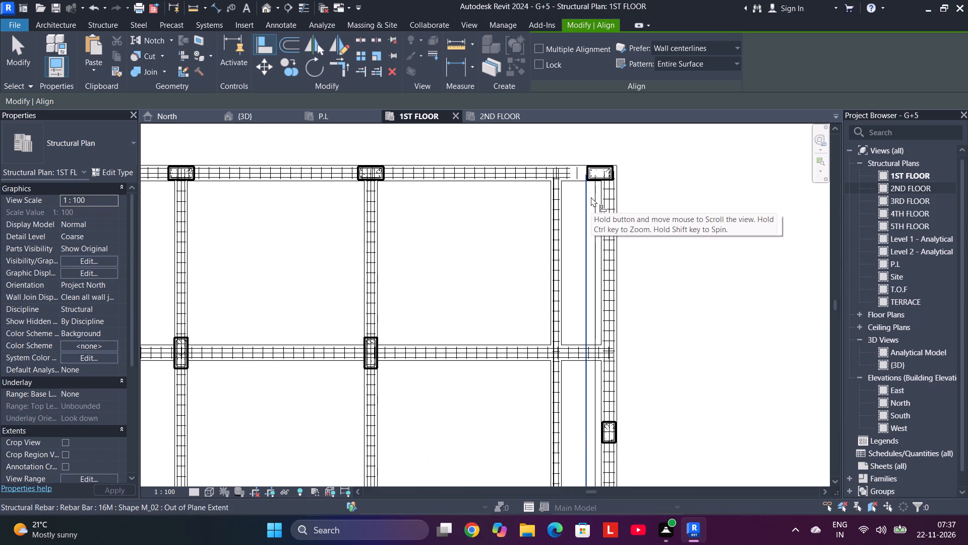
scroll(591, 197, up, 5)
scroll(638, 161, up, 3)
scroll(638, 161, down, 5)
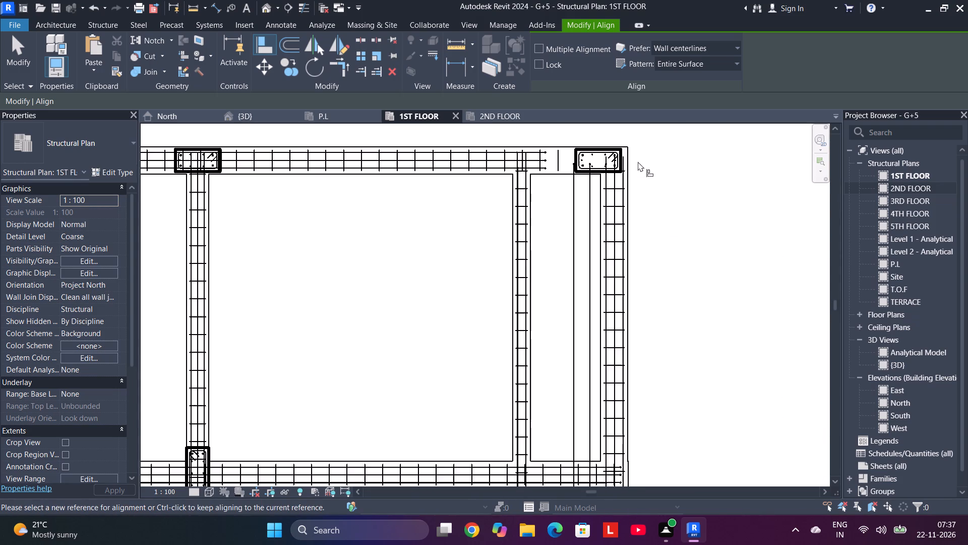
key(Escape)
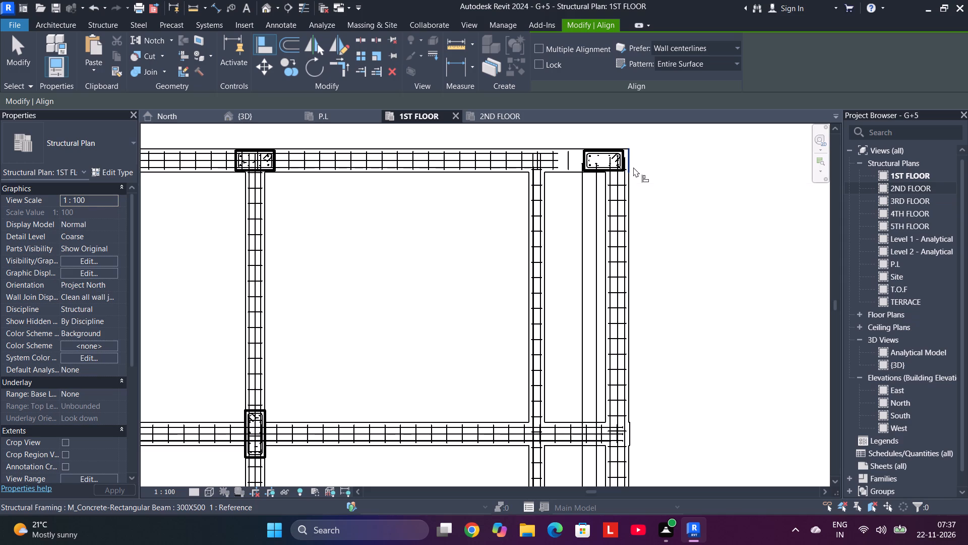
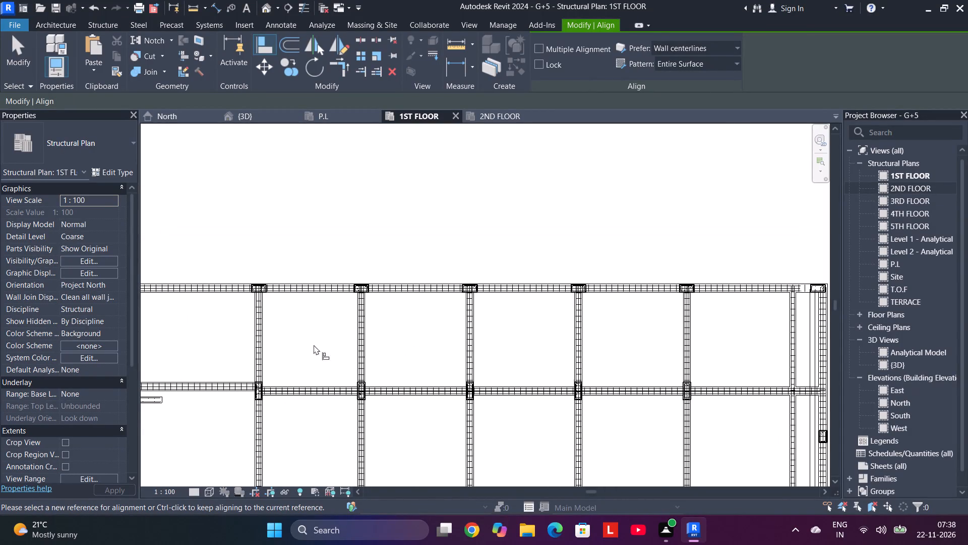
Shift the first displaced 16M bar set at the northwest corner west and narrow its spread so its three bars fit inside the west-edge beam.
middle_drag(288, 341, 584, 312)
scroll(362, 290, up, 9)
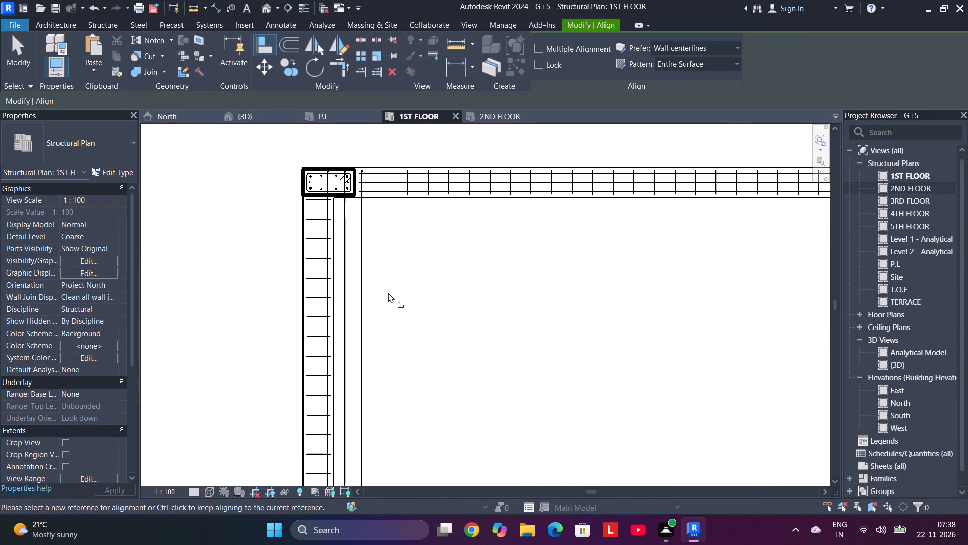
drag(384, 290, 345, 288)
key(Escape)
key(Escape)
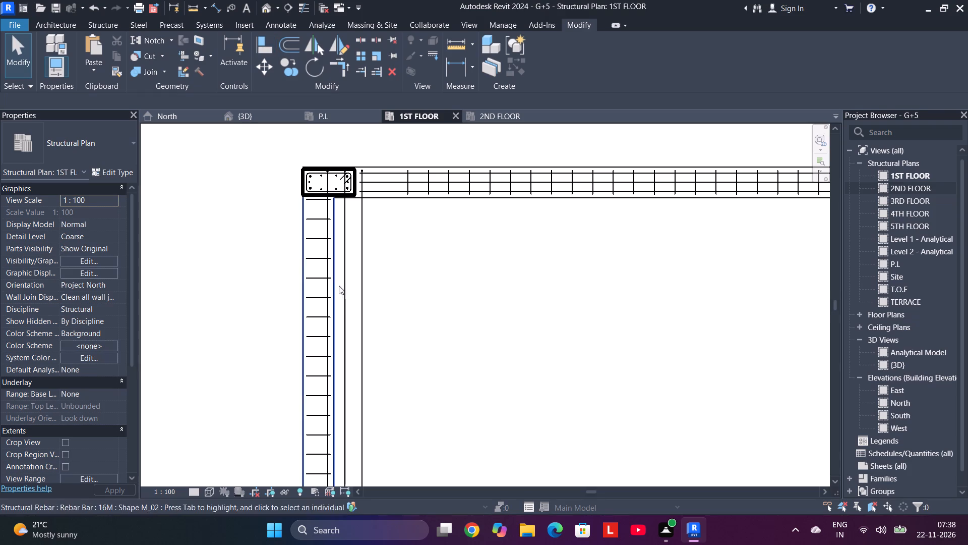
click(345, 284)
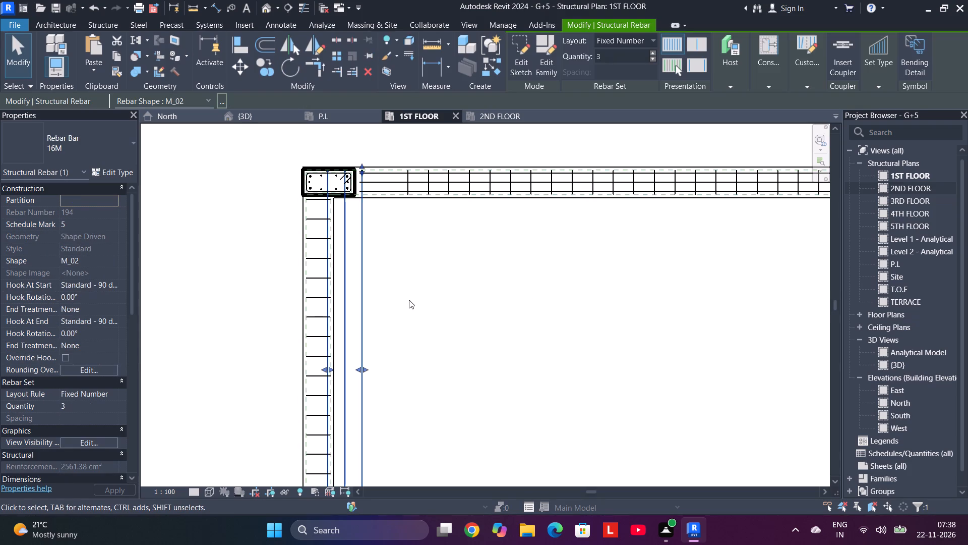
key(Left)
key(Left)
key(Left)
key(Left)
key(Left)
key(Left)
key(Left)
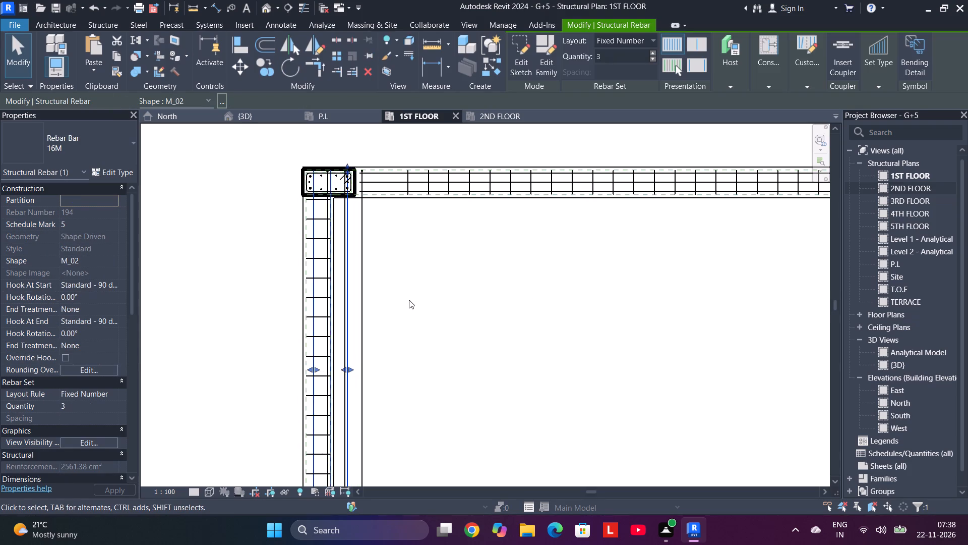
key(Left)
key(Left)
key(Left)
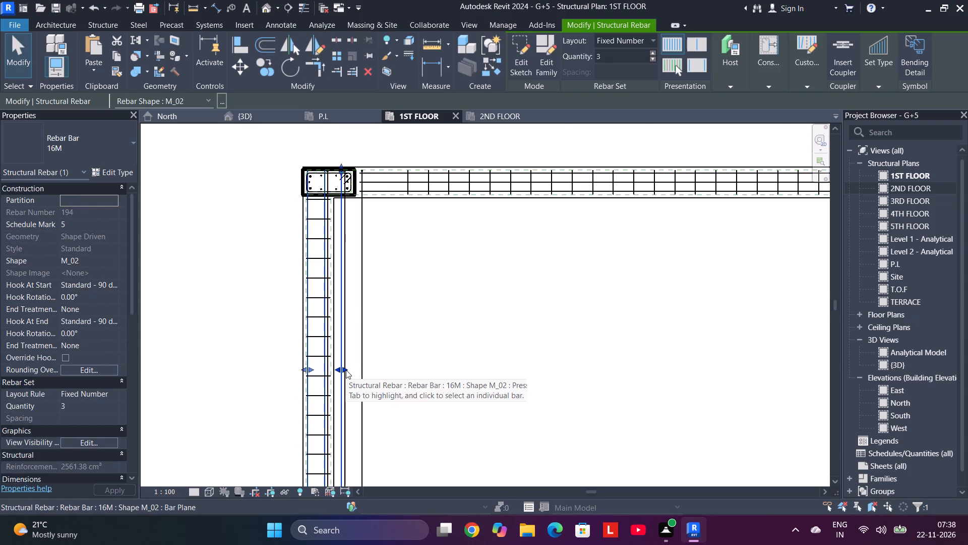
scroll(346, 370, up, 5)
drag(339, 370, 306, 372)
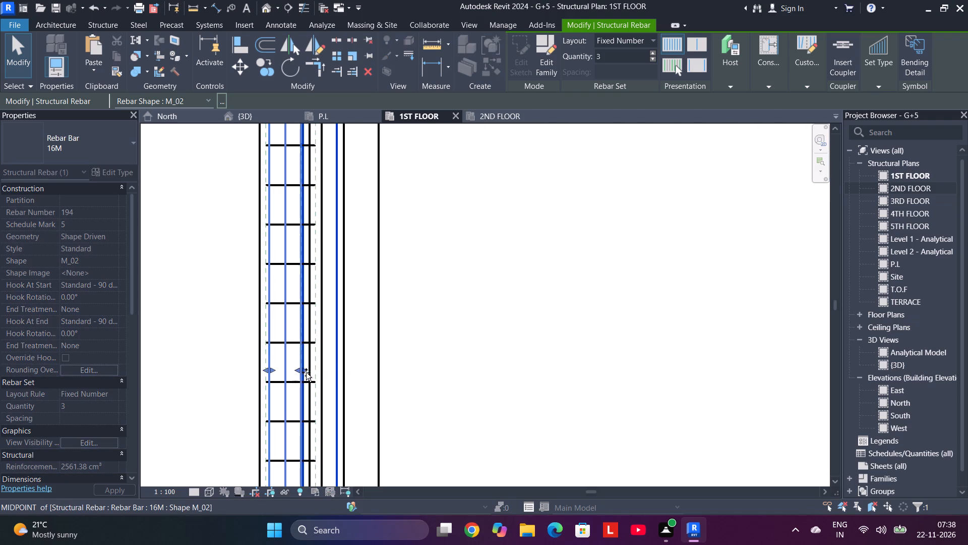
drag(306, 372, 309, 373)
Shift the second displaced 16M bar set west and narrow its spread to fit its three bars inside the same west-edge beam.
click(340, 375)
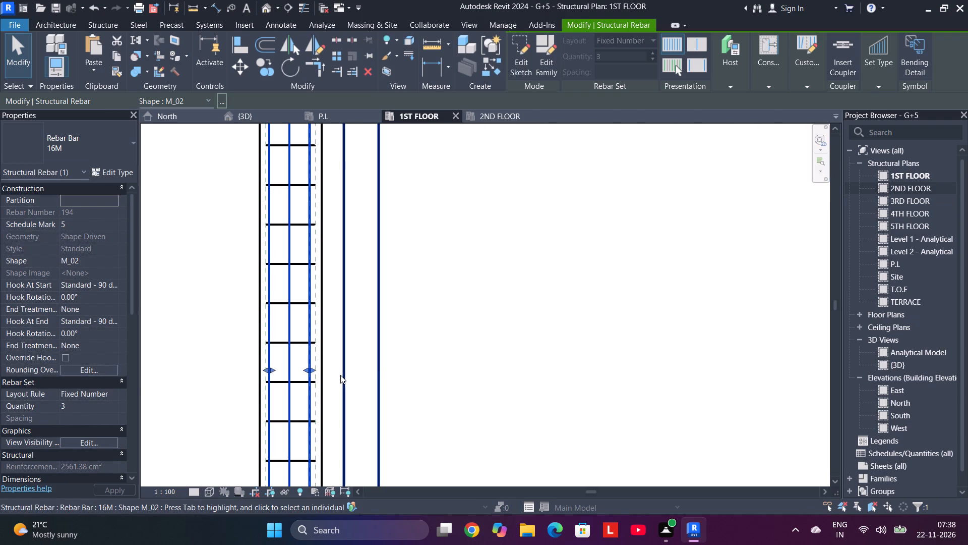
key(Left)
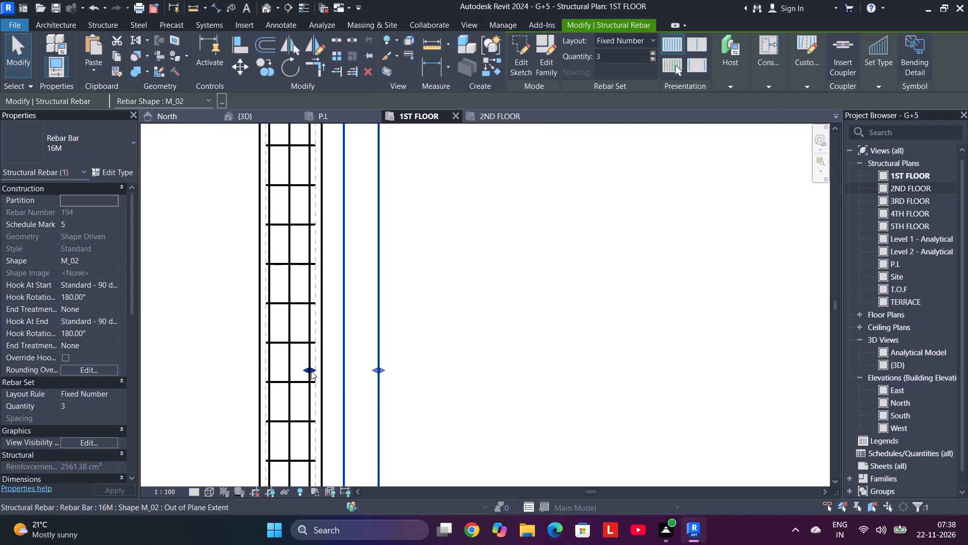
key(Left)
key(Left)
key(Left)
key(Left)
key(Left)
key(Left)
key(Left)
key(Left)
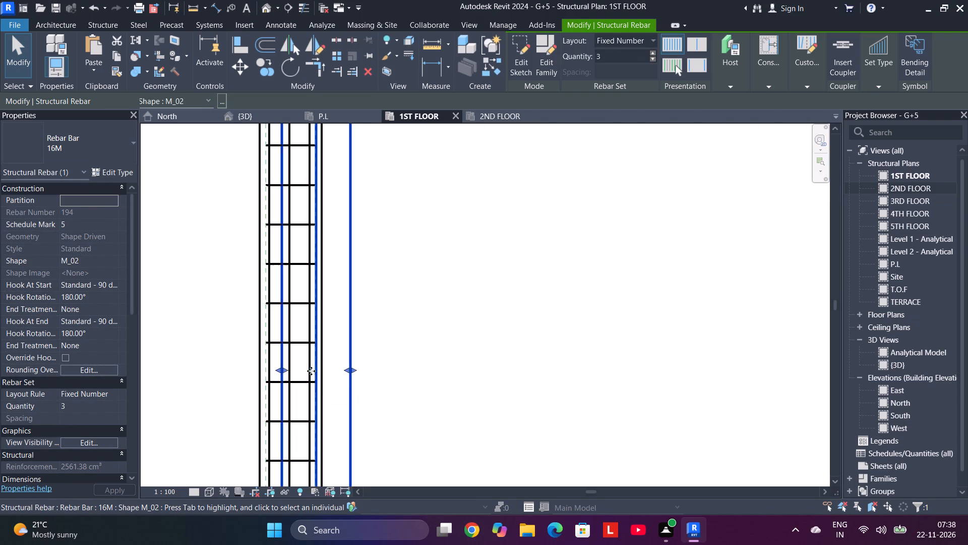
key(Left)
key(Left)
key(Left)
key(Left)
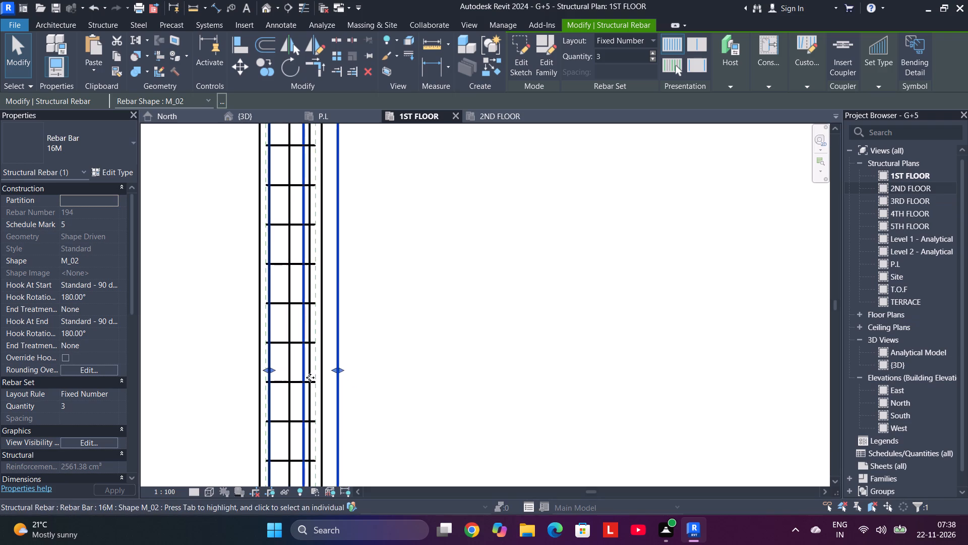
drag(342, 376, 310, 376)
Extend the three lines of 16M longitudinal bars in the north-edge beam eastward into the northeast corner column.
scroll(394, 344, down, 9)
middle_drag(448, 346, 434, 334)
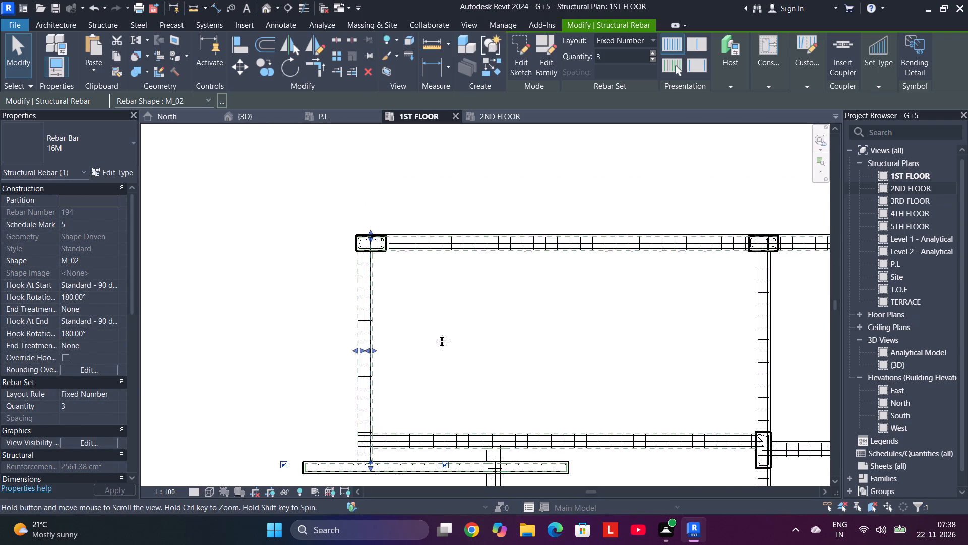
middle_drag(434, 334, 358, 264)
scroll(518, 308, down, 3)
middle_drag(518, 308, 188, 263)
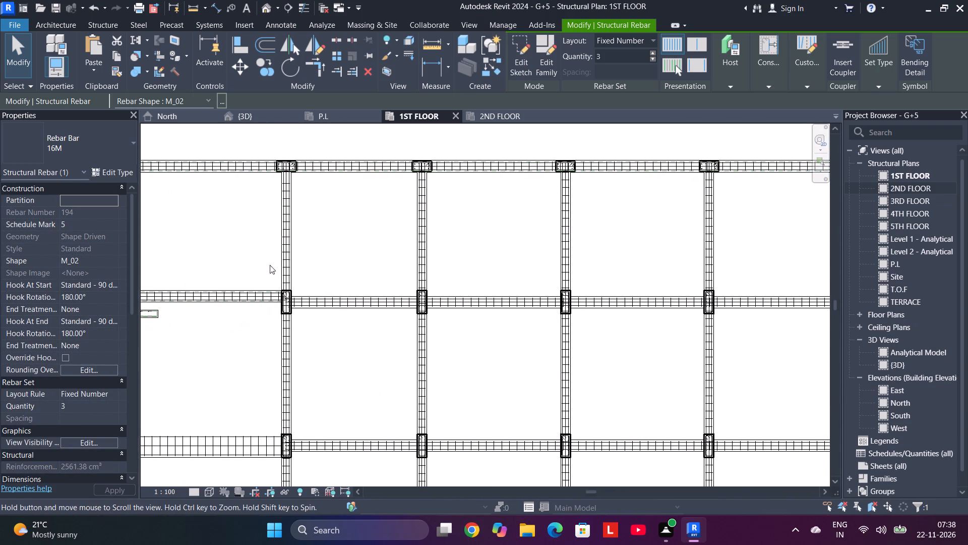
middle_drag(622, 270, 79, 296)
scroll(466, 284, up, 2)
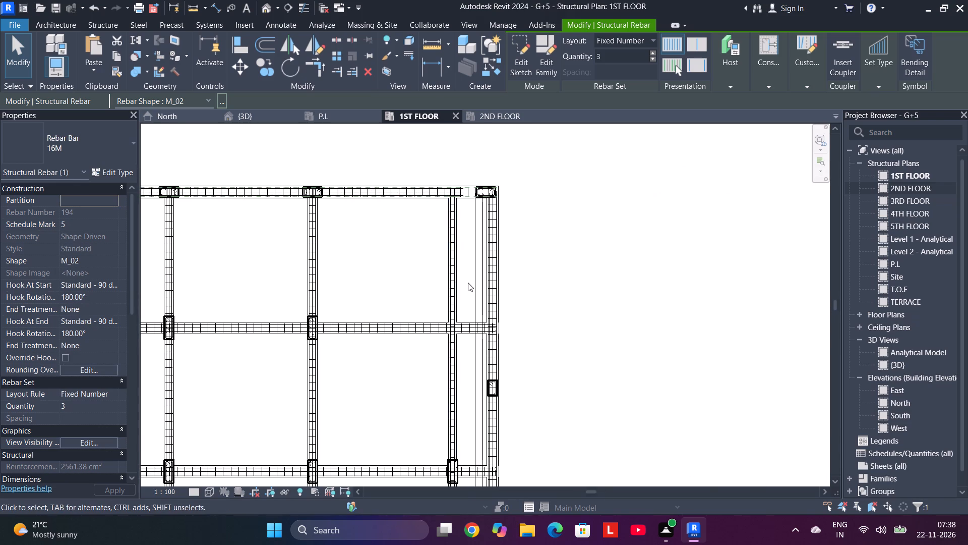
scroll(468, 283, up, 4)
scroll(468, 281, down, 4)
middle_drag(468, 280, 408, 414)
scroll(424, 307, up, 2)
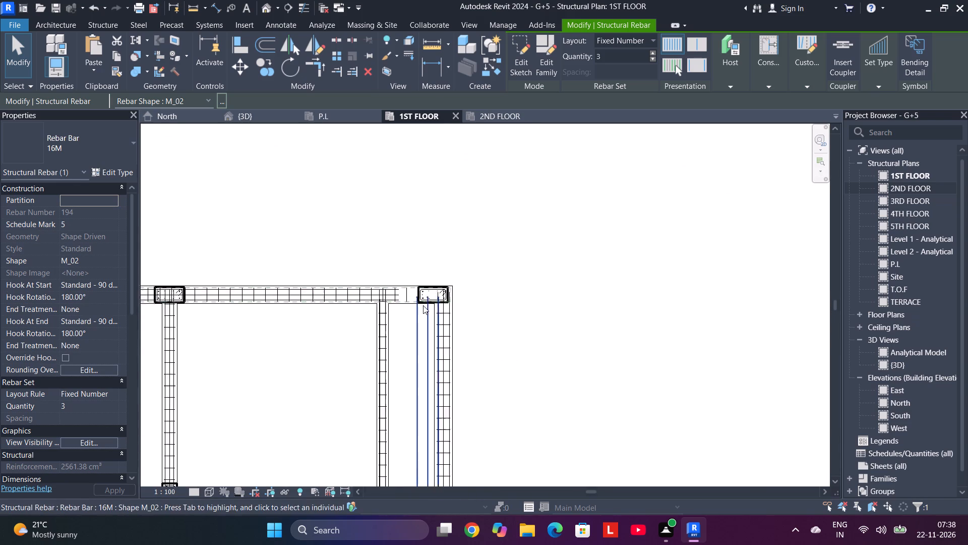
scroll(423, 305, up, 4)
click(392, 283)
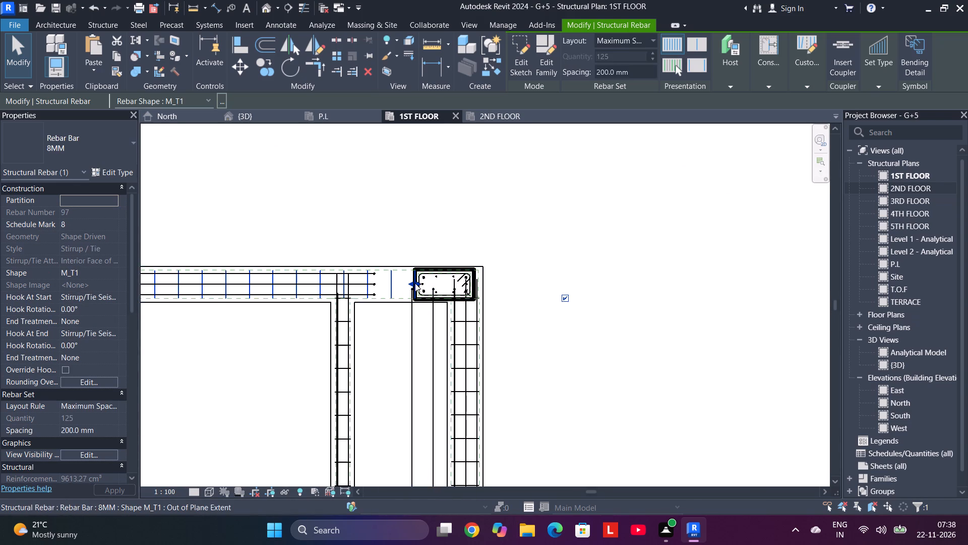
click(416, 283)
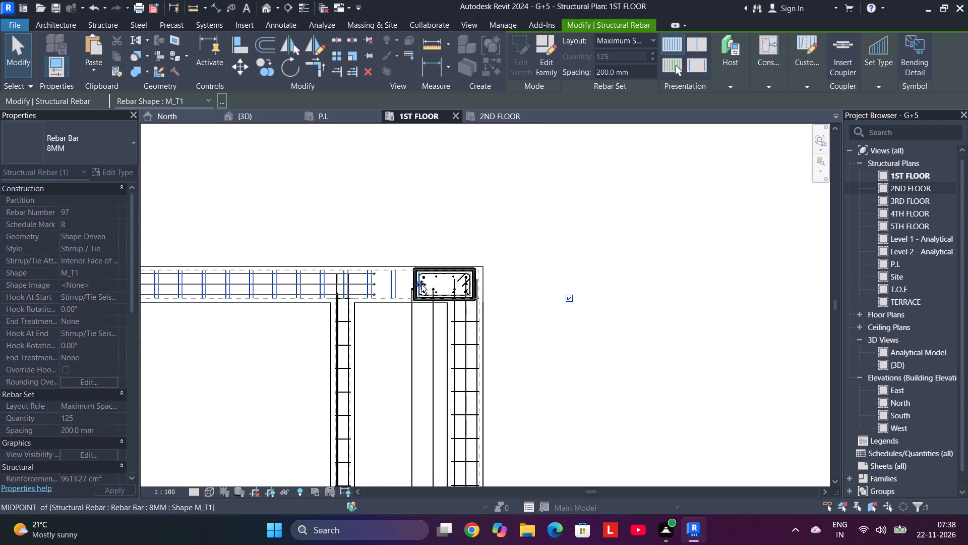
scroll(424, 288, up, 5)
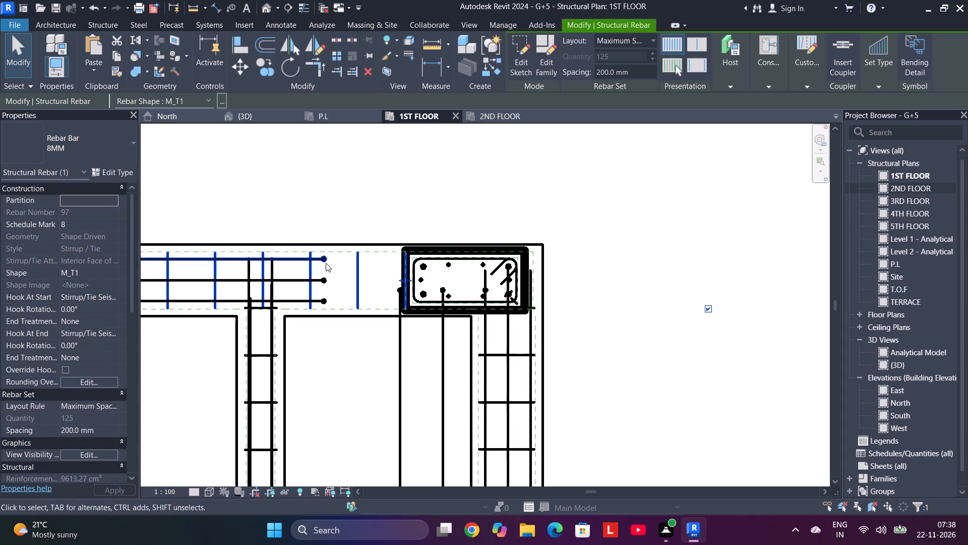
click(323, 258)
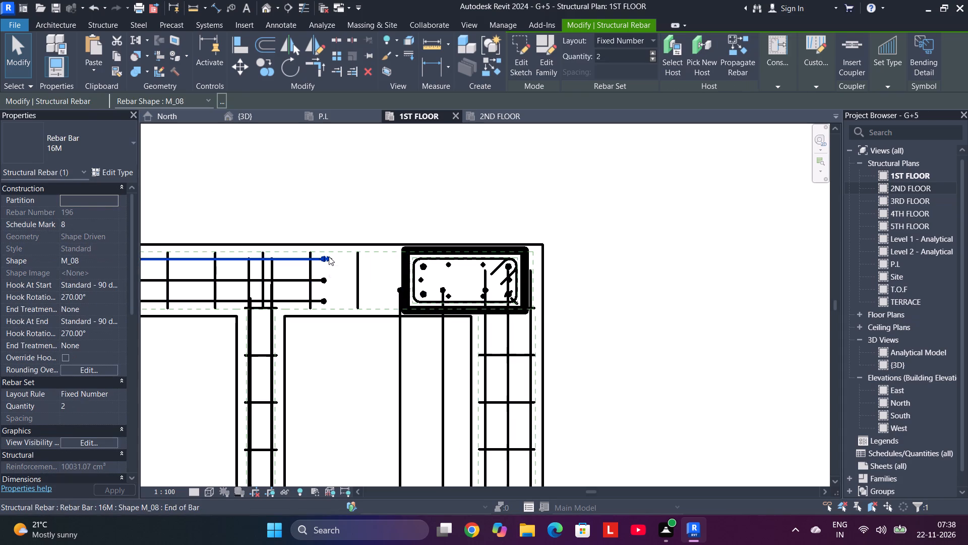
drag(329, 256, 460, 263)
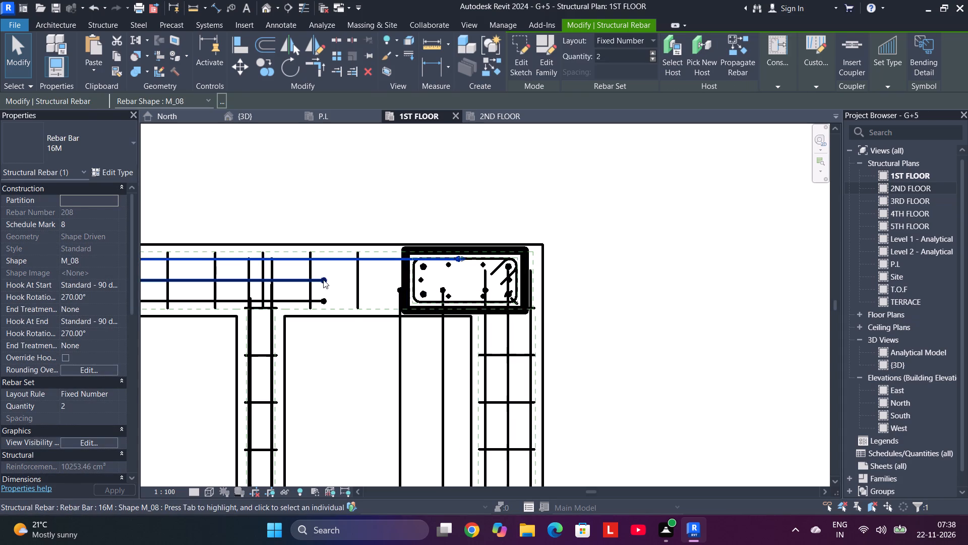
click(323, 280)
drag(323, 280, 439, 281)
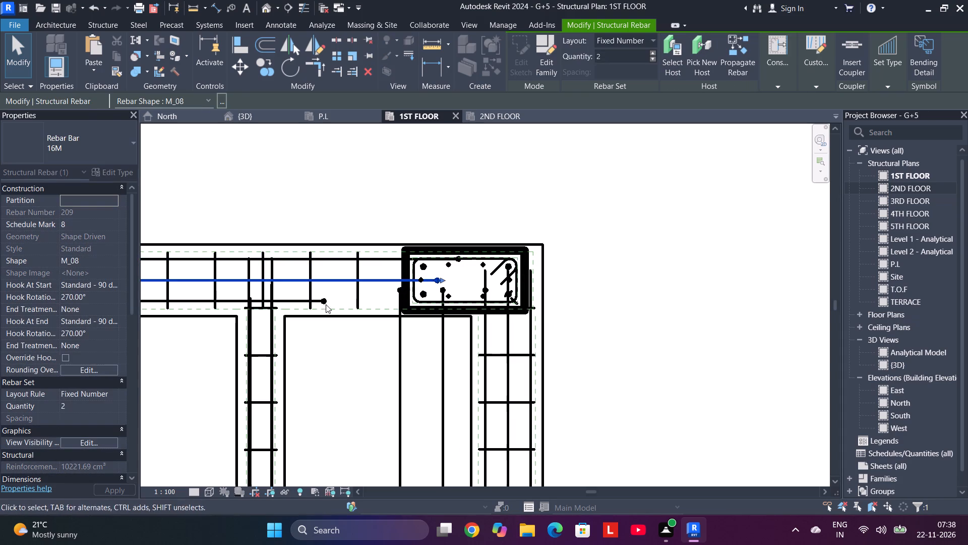
click(320, 301)
drag(320, 301, 455, 293)
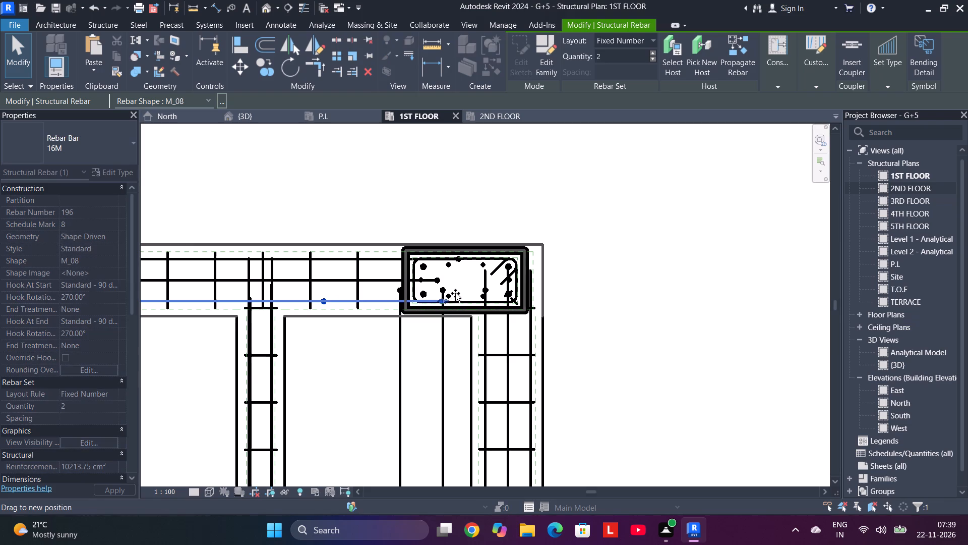
drag(455, 293, 463, 293)
Move the displaced 16M bar set beside the east-edge beam eastward until its easternmost bar lies near the beam's outer face.
scroll(391, 404, down, 3)
middle_drag(391, 402, 374, 335)
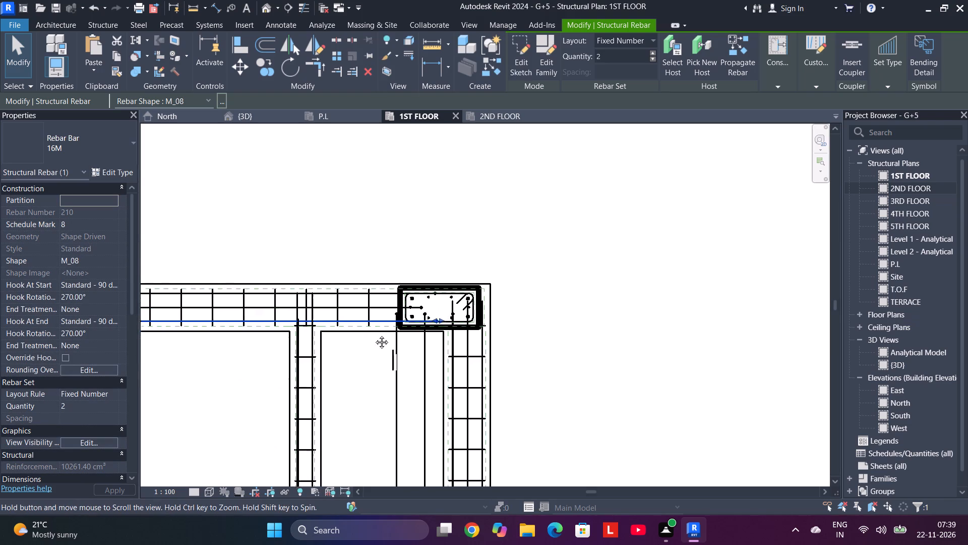
middle_drag(374, 335, 366, 315)
click(370, 349)
scroll(375, 374, down, 1)
middle_drag(375, 374, 373, 341)
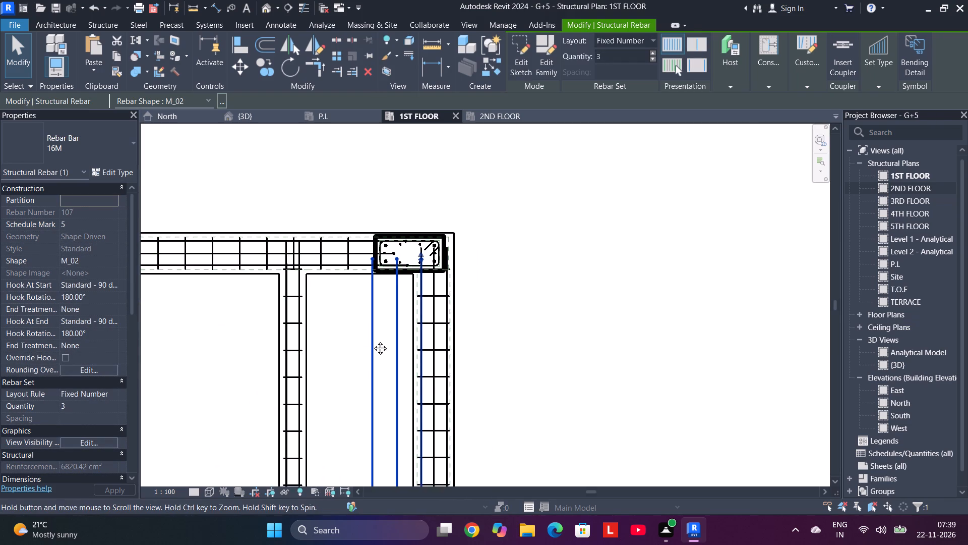
middle_drag(373, 341, 359, 284)
scroll(377, 392, down, 1)
middle_drag(376, 392, 370, 303)
scroll(375, 403, down, 2)
middle_drag(373, 402, 373, 393)
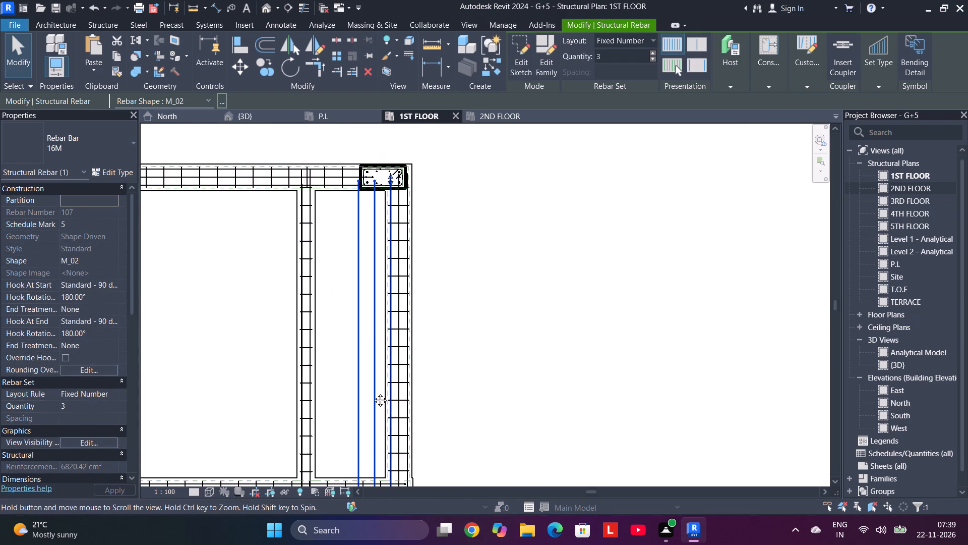
middle_drag(373, 393, 370, 270)
scroll(385, 397, down, 3)
middle_drag(386, 374, 384, 256)
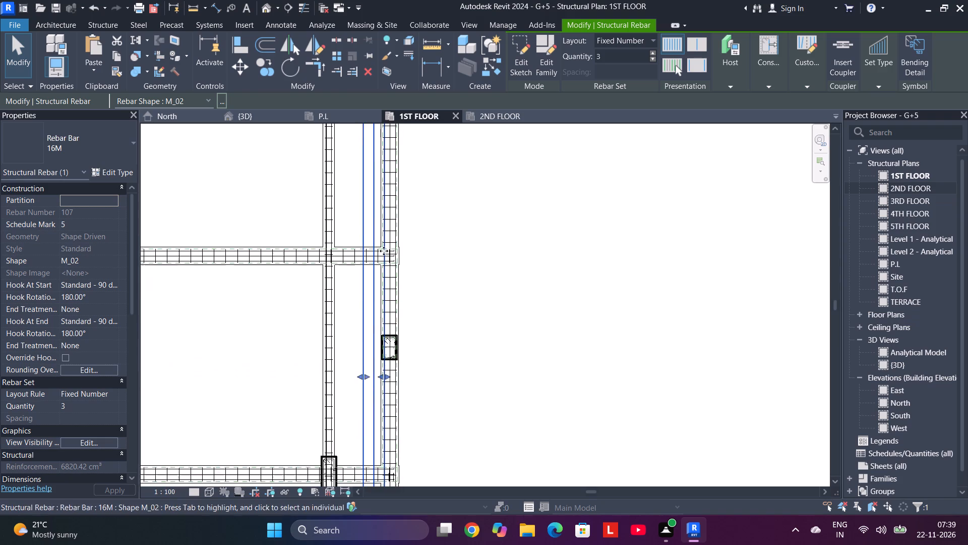
scroll(372, 398, up, 6)
click(374, 379)
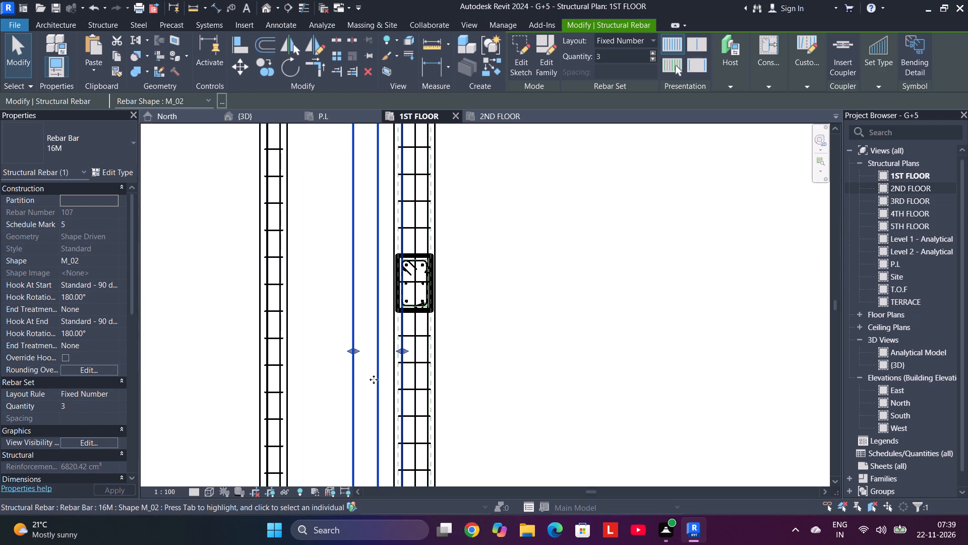
key(Right)
key(Right)
key(Right)
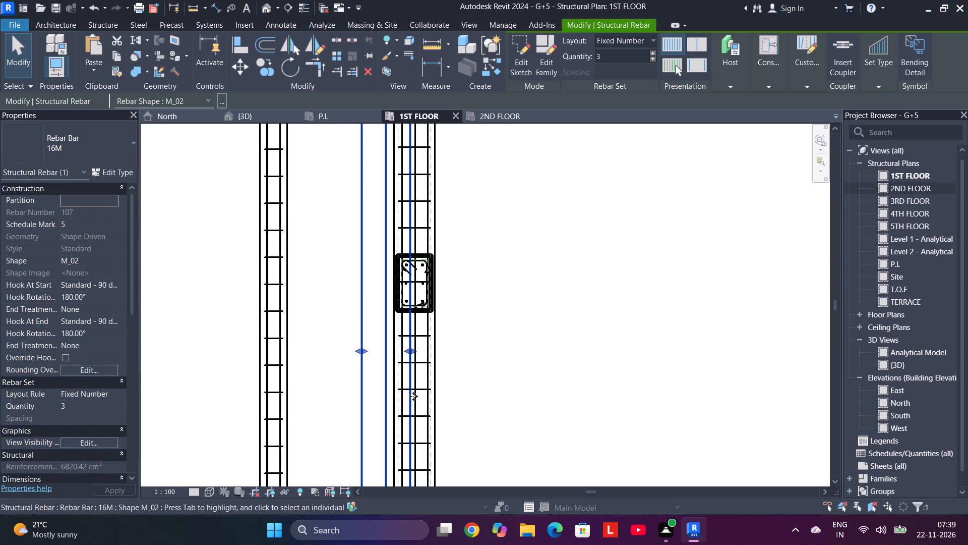
key(Right)
key(Right)
key(Right)
key(Right)
key(Right)
key(Right)
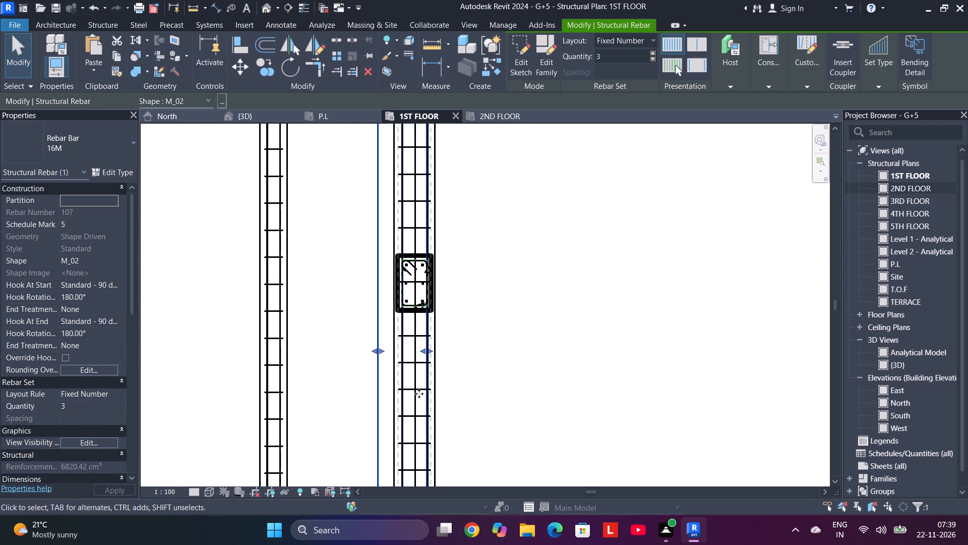
Narrow the spread of the moved 16M bar set so all three bars sit within the east-edge beam.
scroll(408, 381, up, 5)
drag(352, 324, 370, 321)
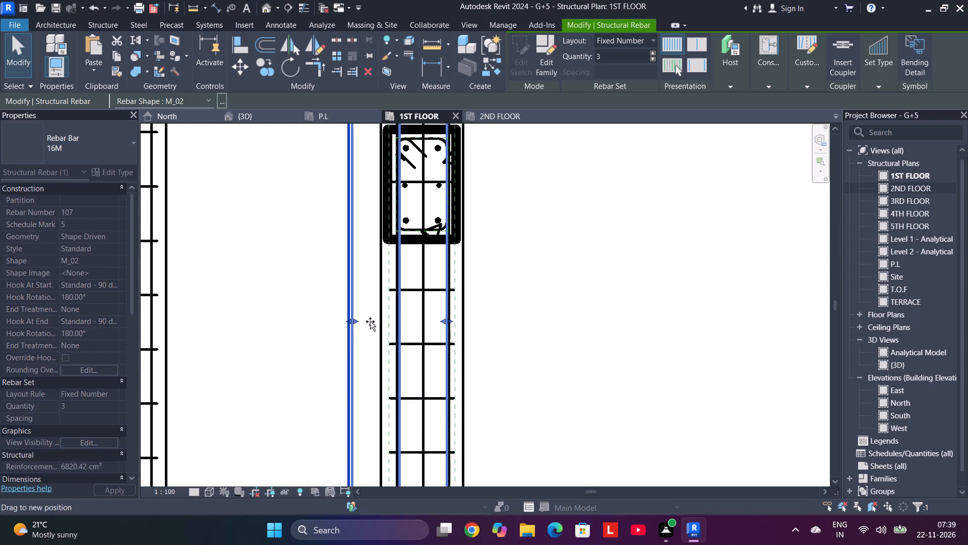
drag(370, 321, 398, 322)
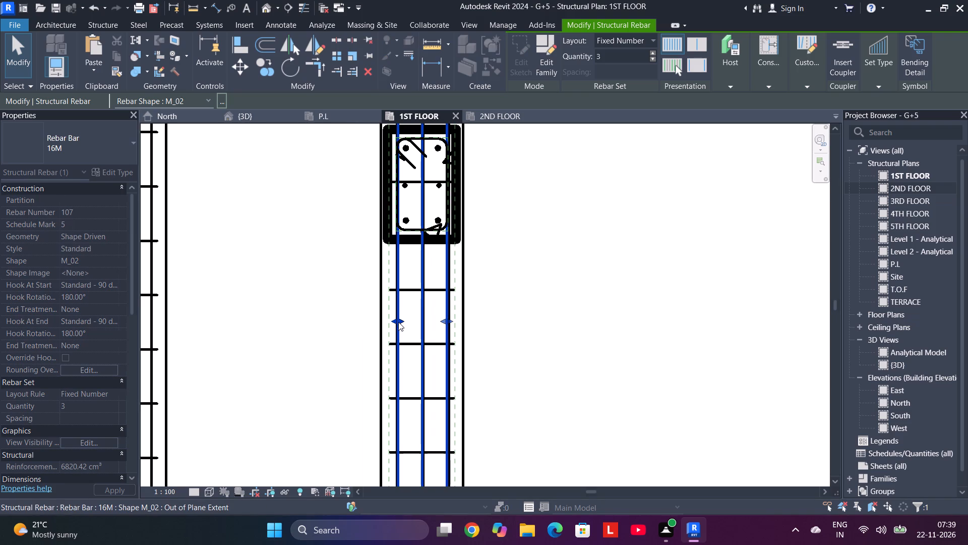
scroll(463, 343, down, 15)
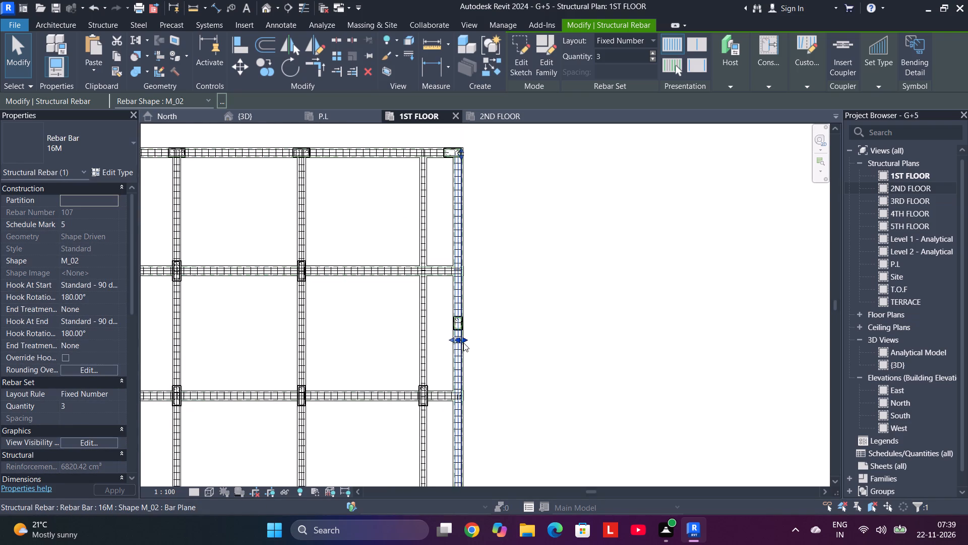
scroll(463, 343, down, 4)
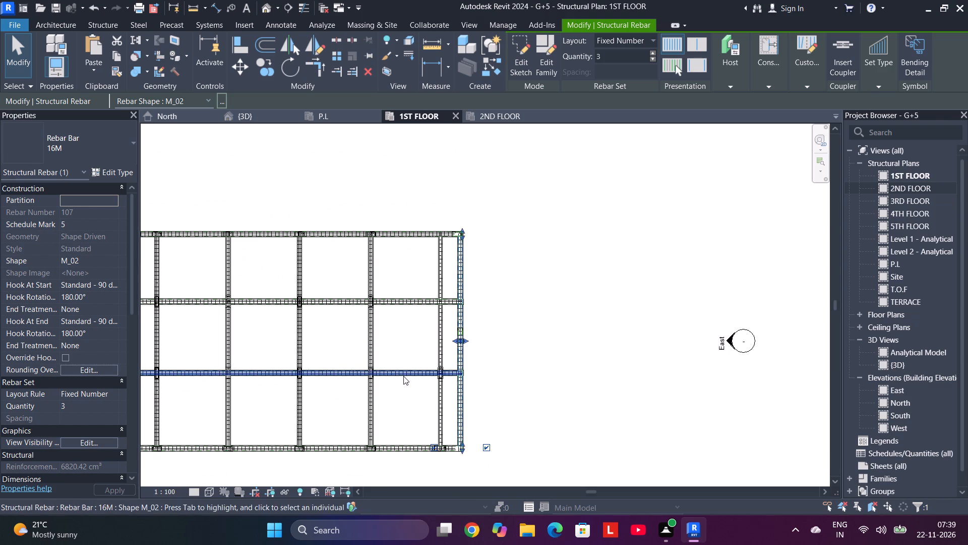
key(Escape)
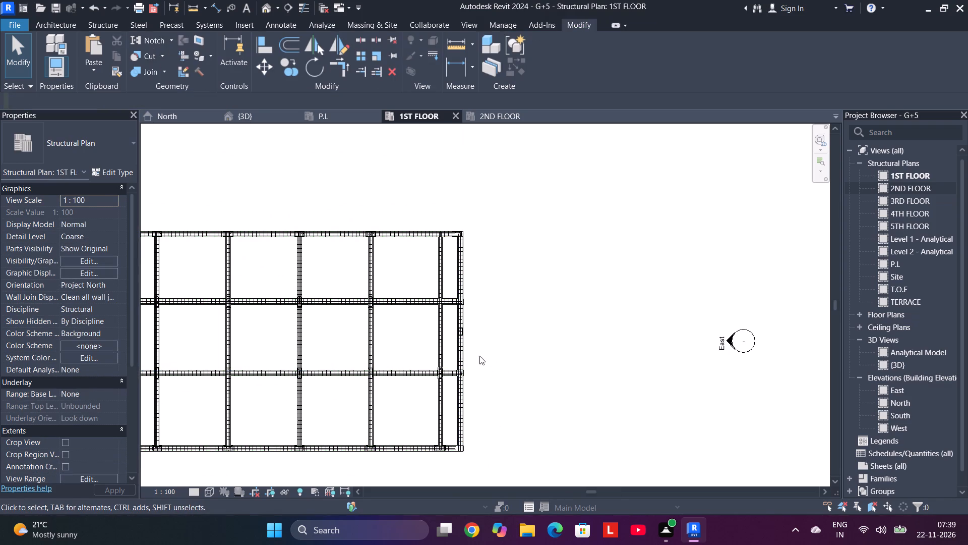
Shorten the west ends of the south-edge beam's three lines of 16M bars so they stop inside the southwest beam corner.
scroll(480, 351, down, 3)
middle_drag(569, 344, 731, 264)
scroll(337, 274, up, 5)
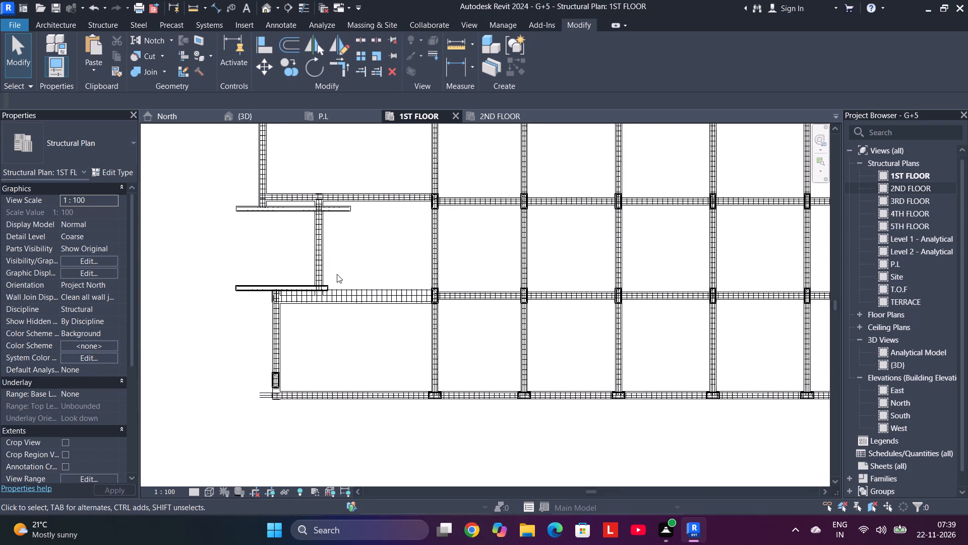
scroll(338, 274, up, 4)
middle_drag(338, 272, 455, 228)
scroll(351, 360, up, 2)
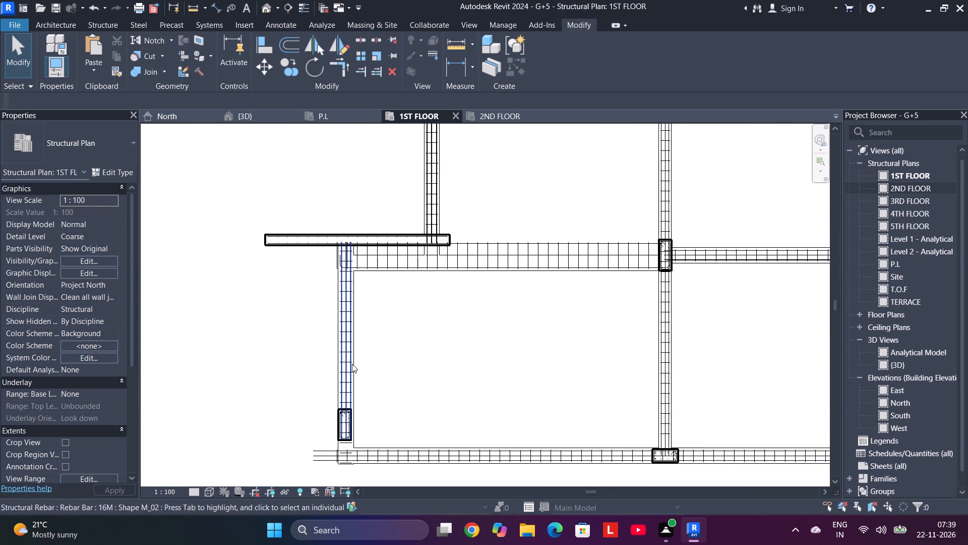
middle_drag(360, 364, 422, 204)
scroll(394, 318, up, 5)
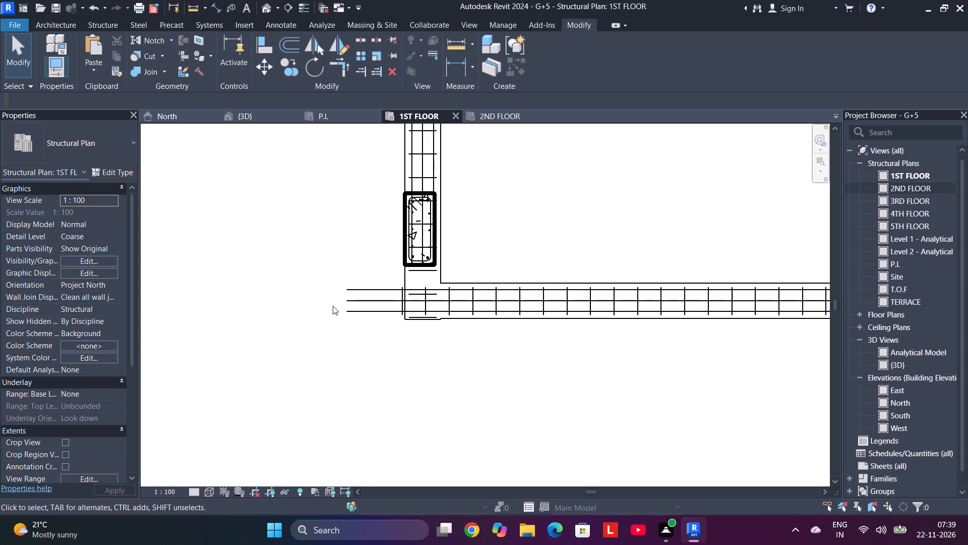
scroll(348, 303, up, 3)
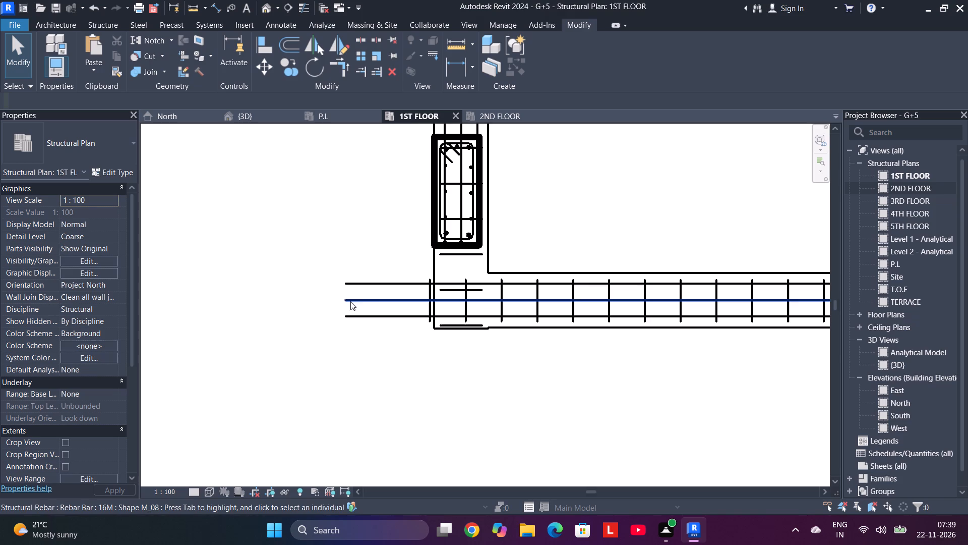
click(380, 284)
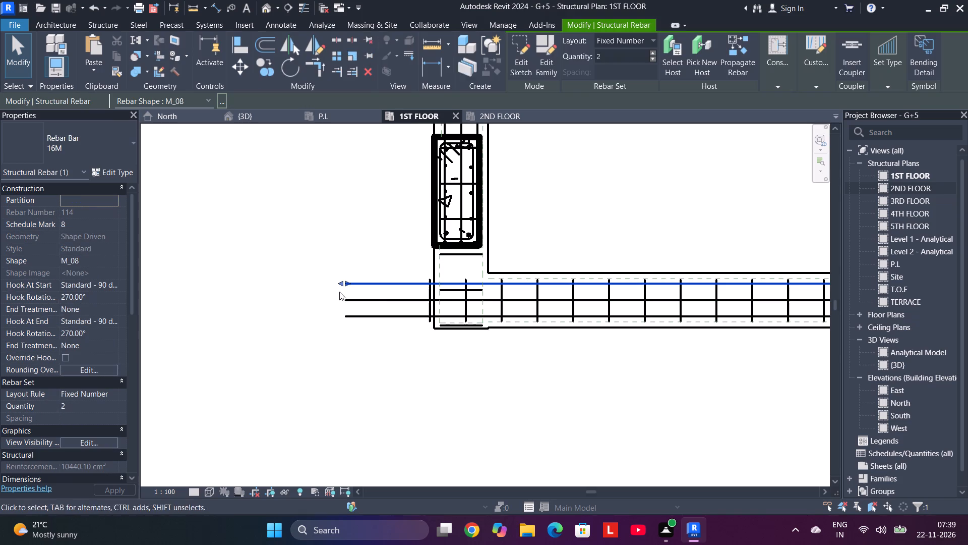
drag(343, 286, 465, 278)
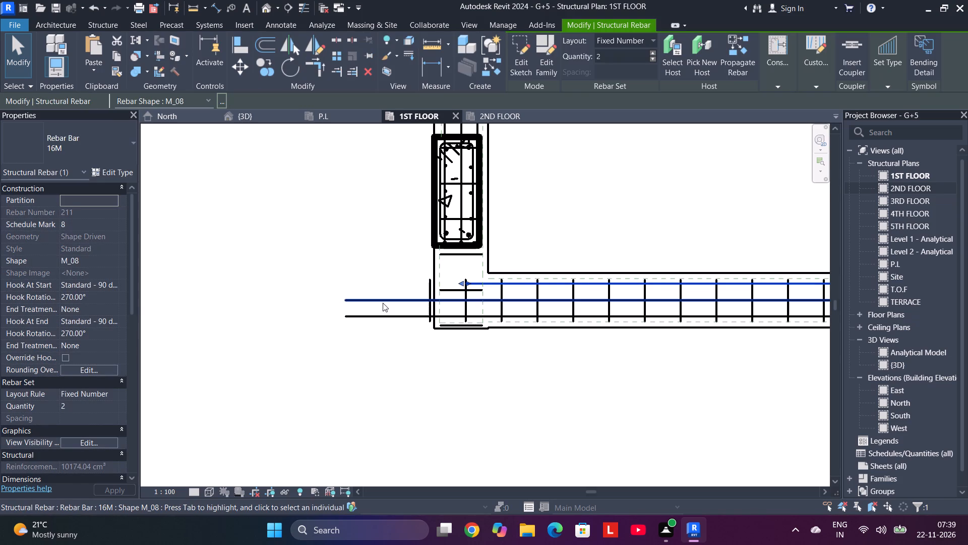
click(383, 303)
drag(352, 303, 465, 298)
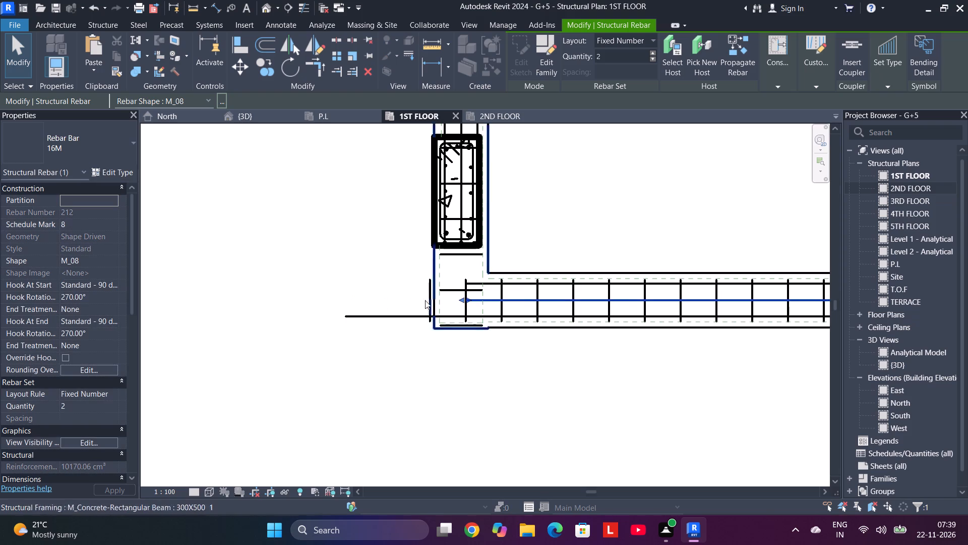
click(367, 317)
drag(347, 316, 451, 318)
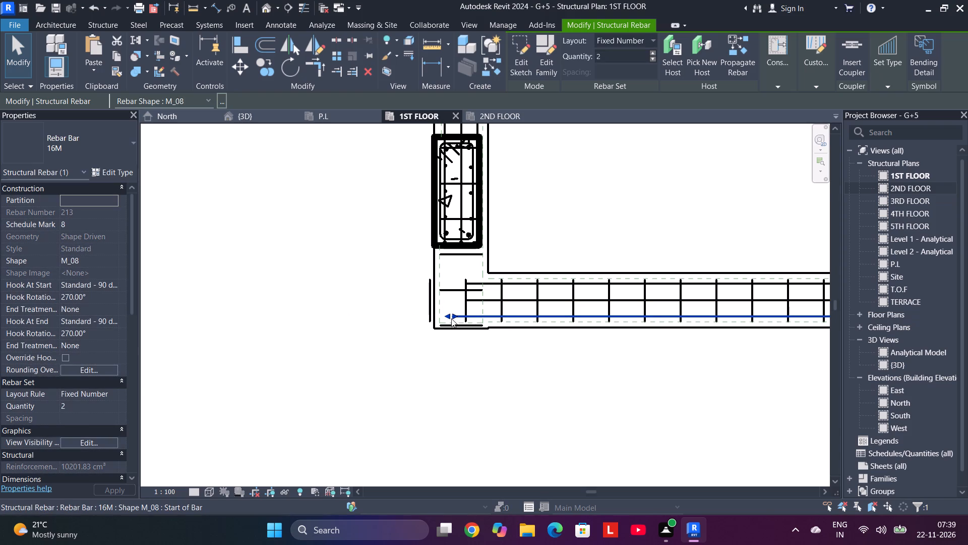
Pull in the west end of the south-edge beam's 8MM stirrup set so its first stirrup sits at the west-edge beam's inner face.
click(428, 300)
drag(429, 300, 429, 300)
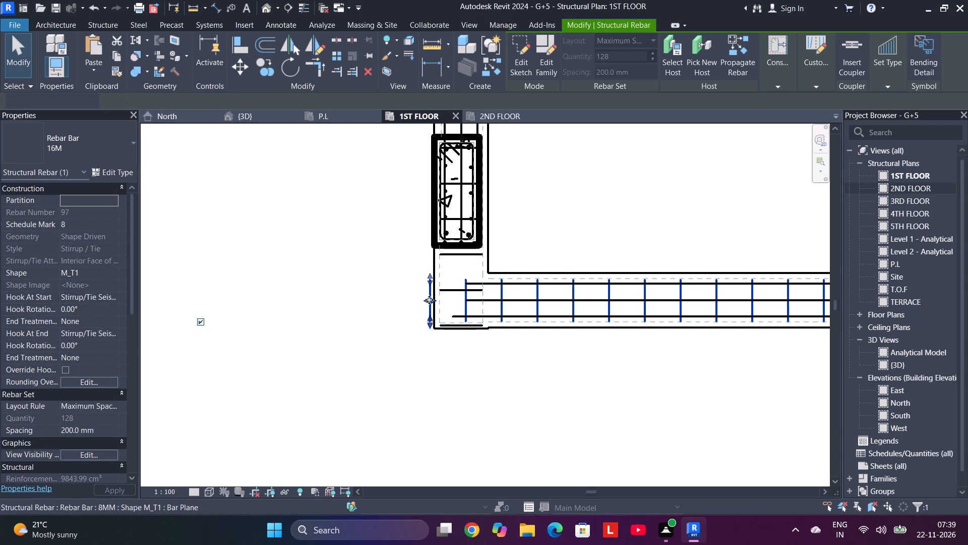
drag(429, 300, 489, 305)
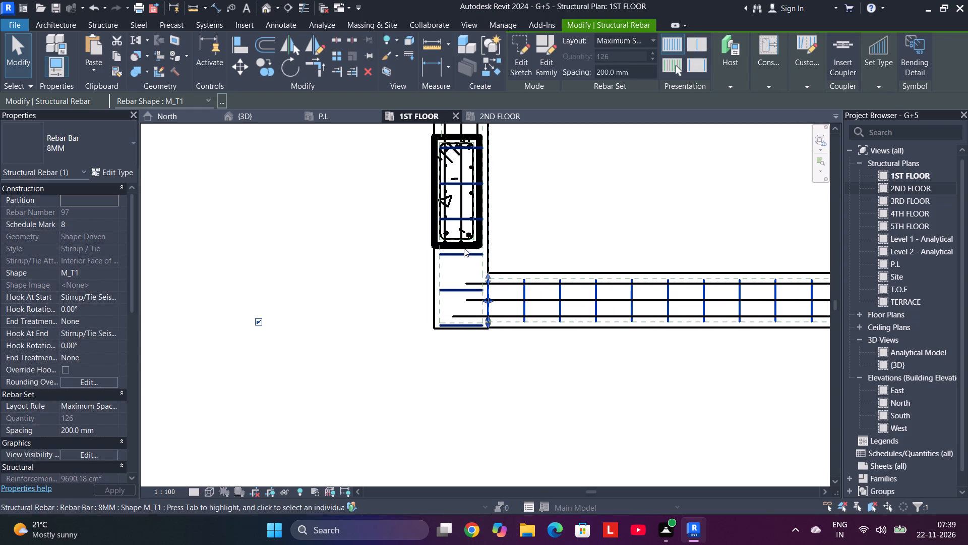
key(Escape)
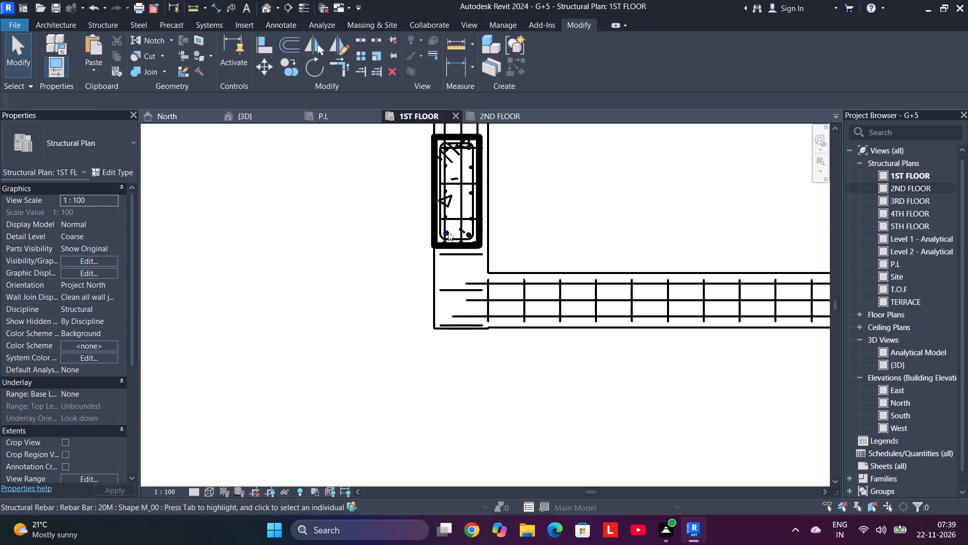
Shorten the south end of the west-edge beam's 16M bar set with 180° hook rotation slightly inside the column near the southwest corner.
scroll(448, 242, up, 5)
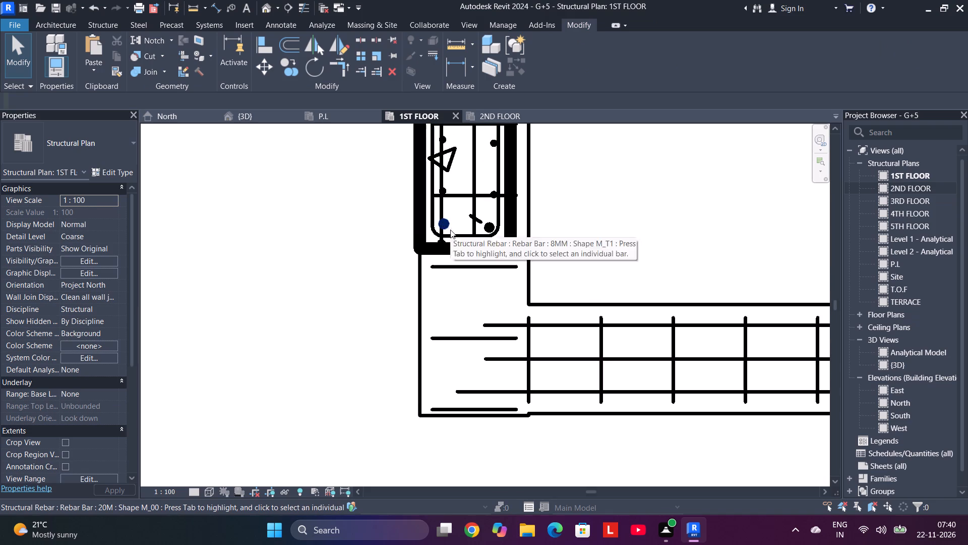
scroll(480, 202, down, 4)
middle_drag(481, 202, 461, 328)
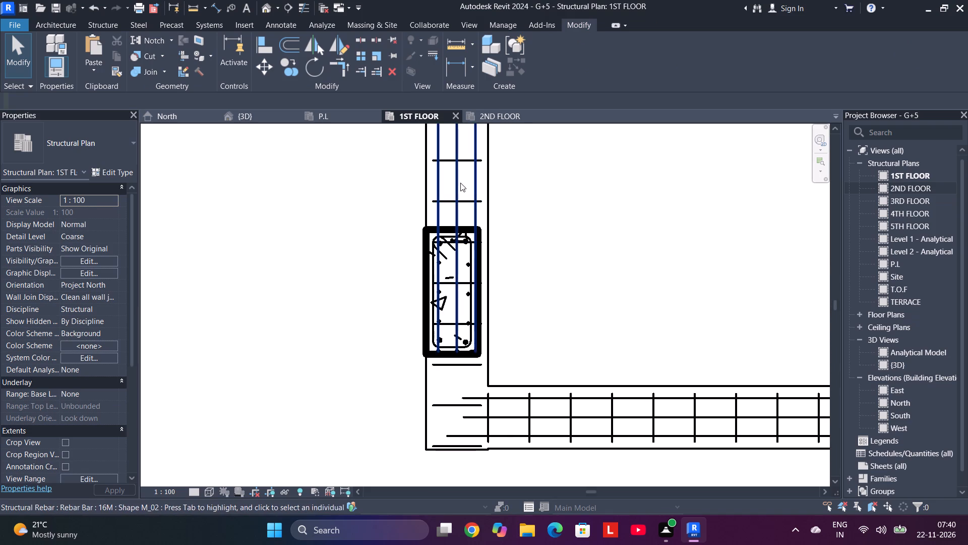
click(472, 182)
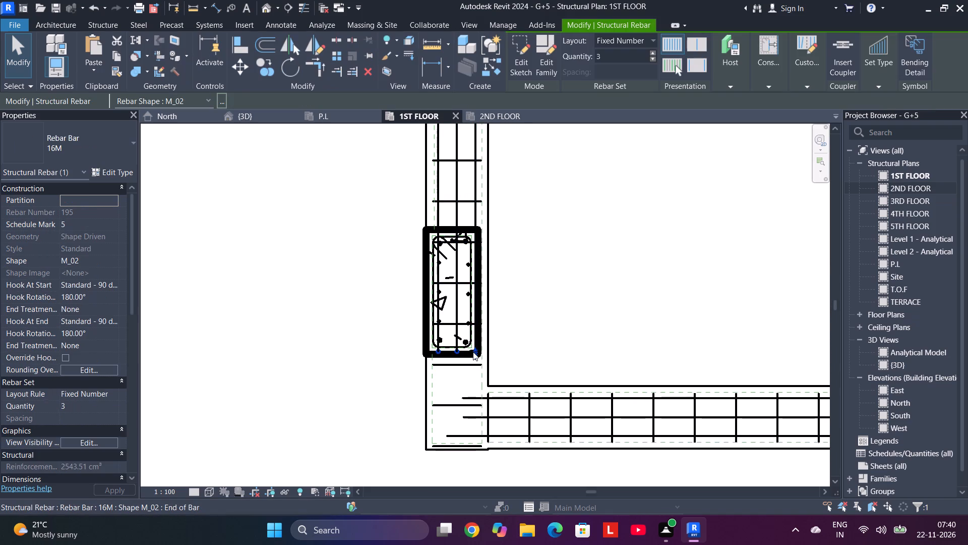
drag(472, 351, 472, 335)
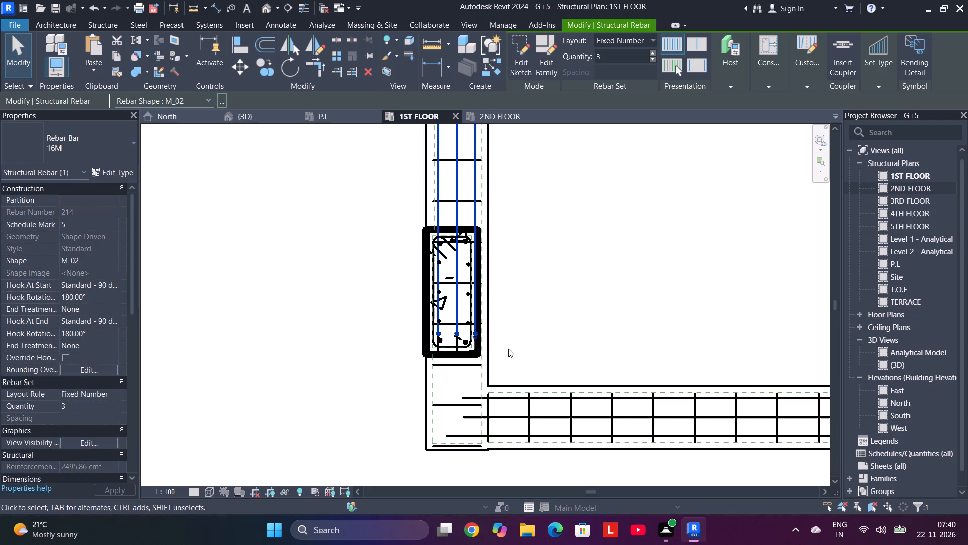
key(Escape)
Examine the beam bar ends and column reinforcement inside the column near the southwest corner.
scroll(507, 348, down, 5)
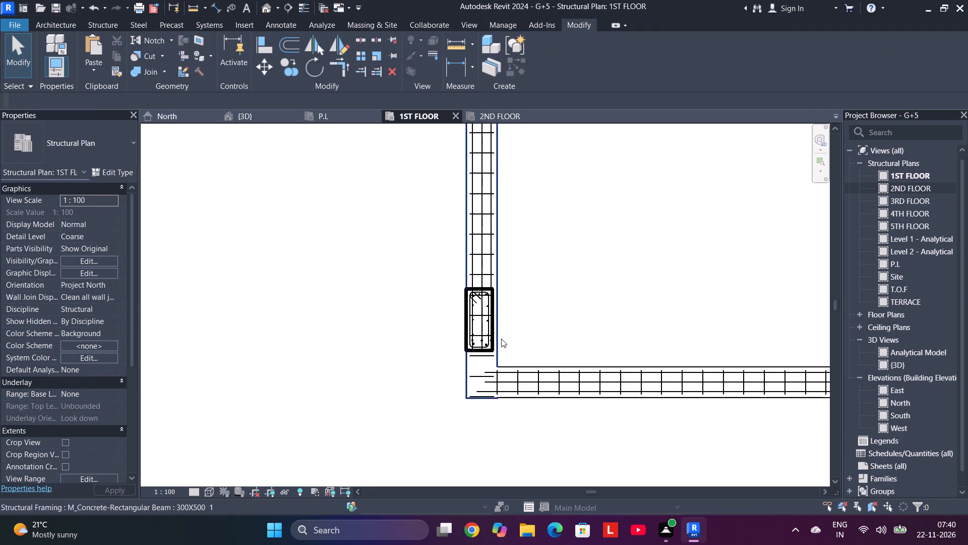
scroll(501, 337, down, 4)
scroll(501, 337, up, 3)
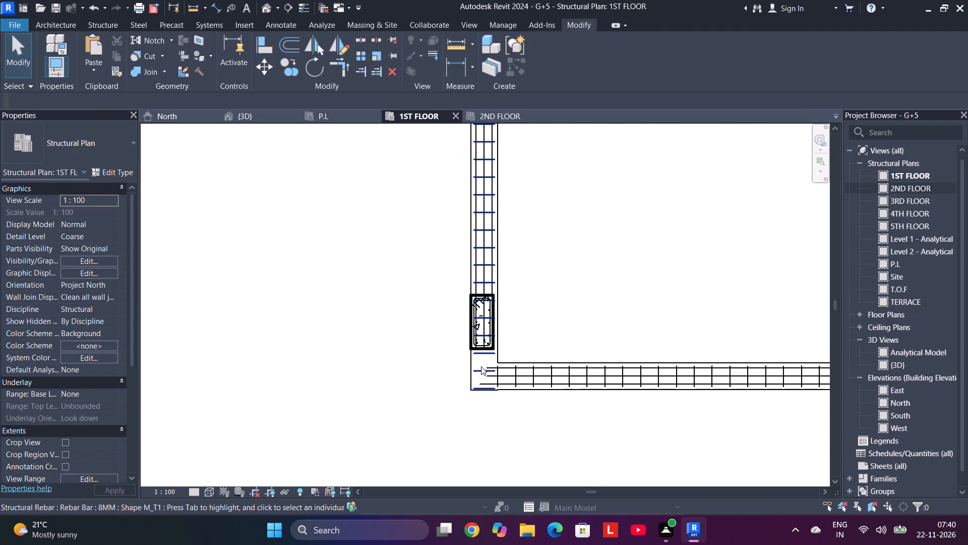
scroll(486, 340, up, 4)
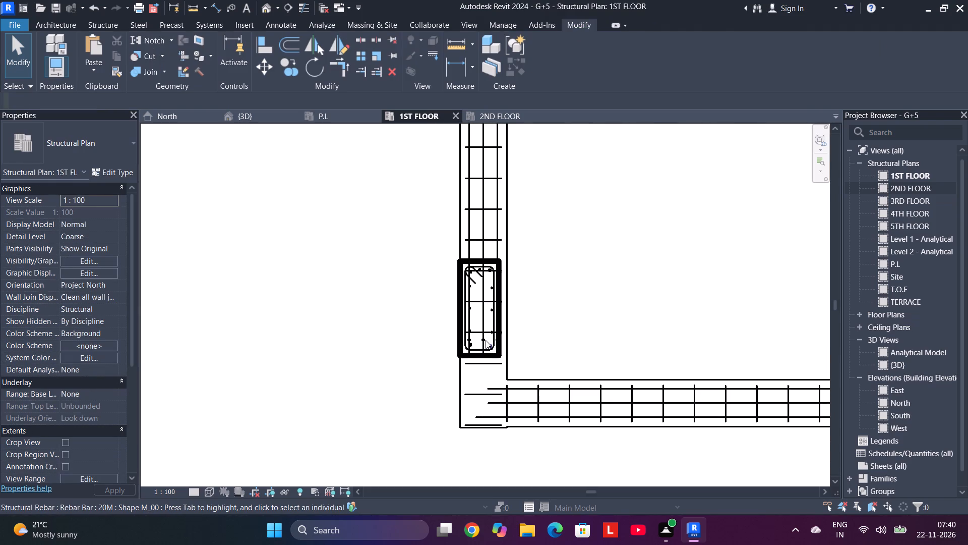
scroll(486, 340, up, 5)
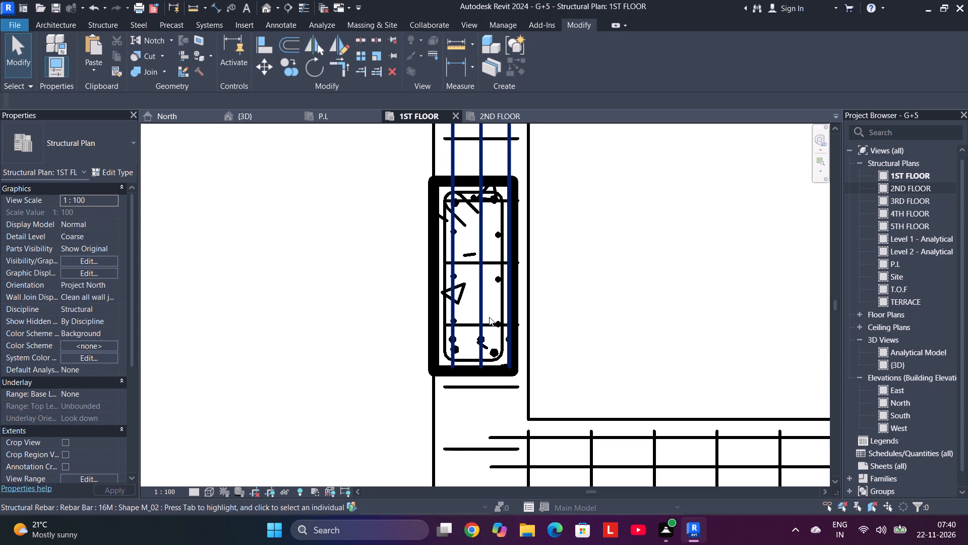
scroll(489, 317, down, 5)
scroll(480, 330, up, 5)
scroll(480, 333, down, 6)
scroll(480, 334, up, 3)
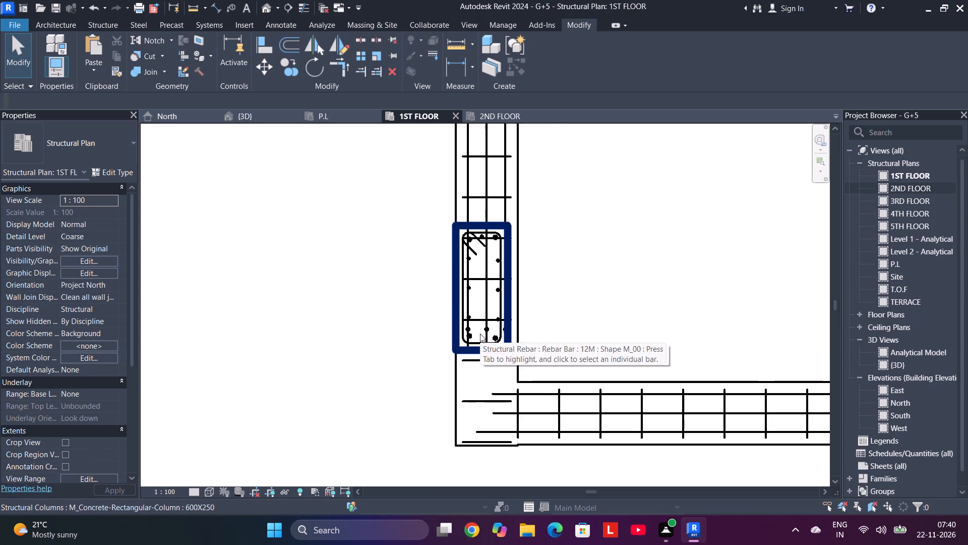
scroll(480, 334, down, 2)
scroll(475, 334, up, 5)
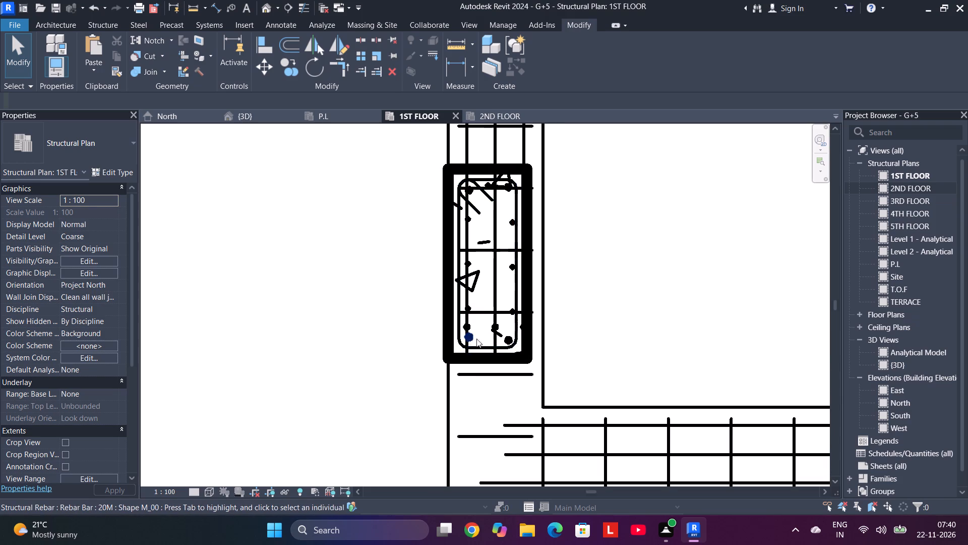
scroll(514, 320, down, 10)
scroll(503, 333, up, 10)
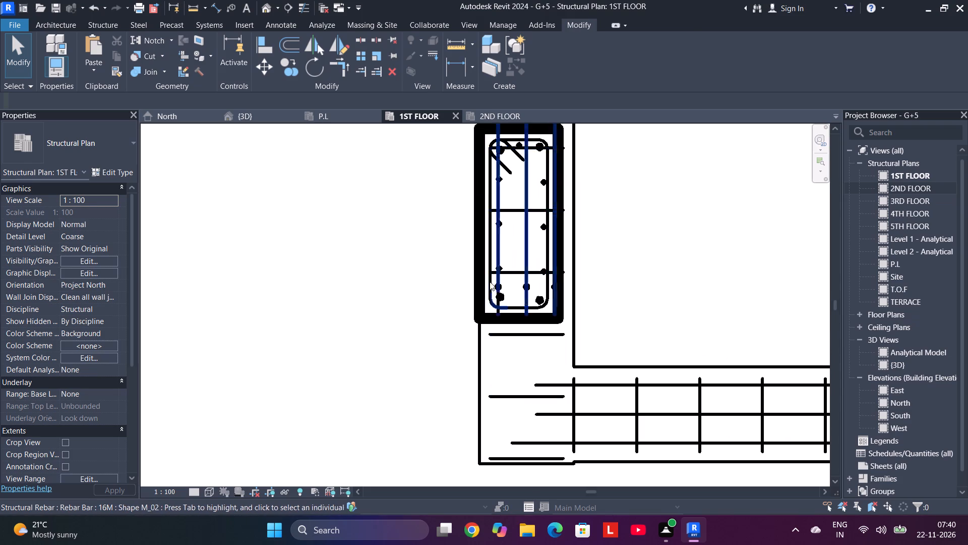
scroll(538, 274, up, 5)
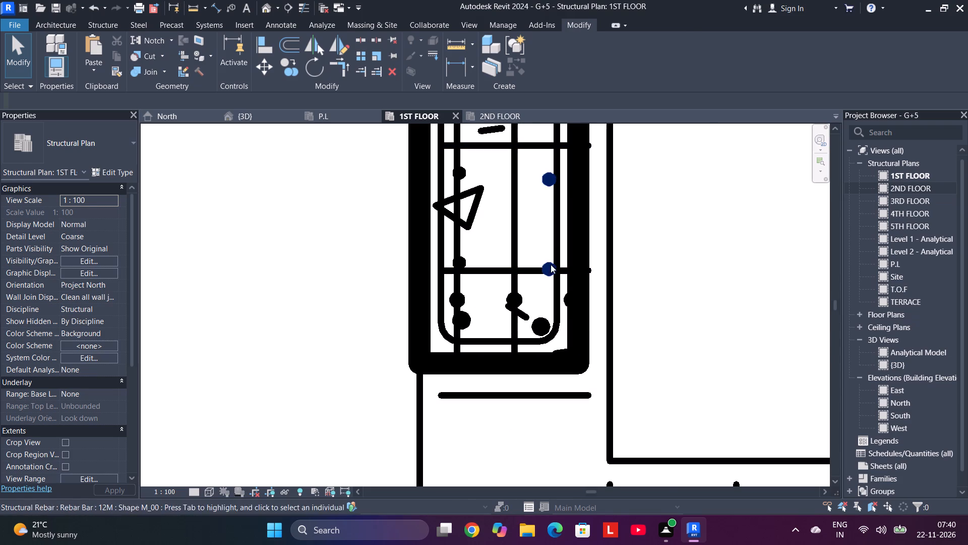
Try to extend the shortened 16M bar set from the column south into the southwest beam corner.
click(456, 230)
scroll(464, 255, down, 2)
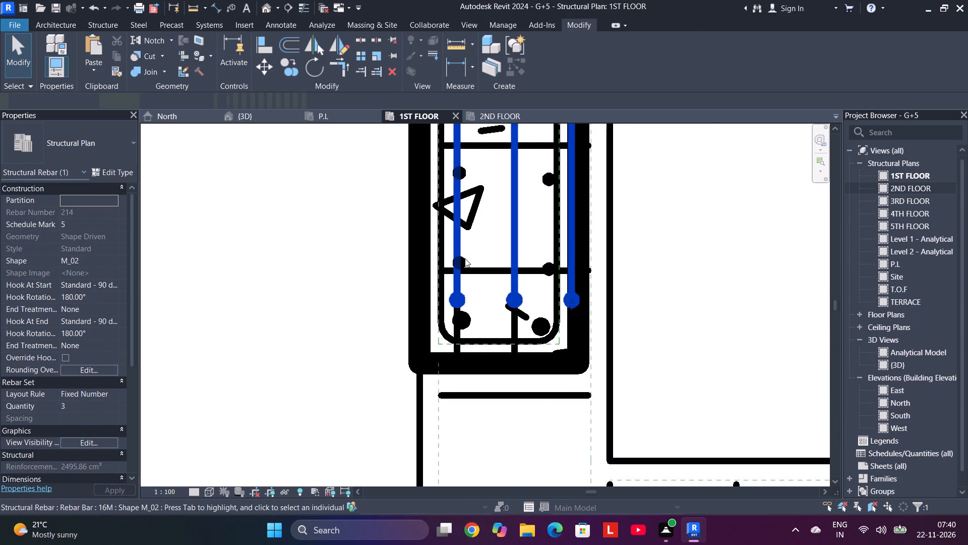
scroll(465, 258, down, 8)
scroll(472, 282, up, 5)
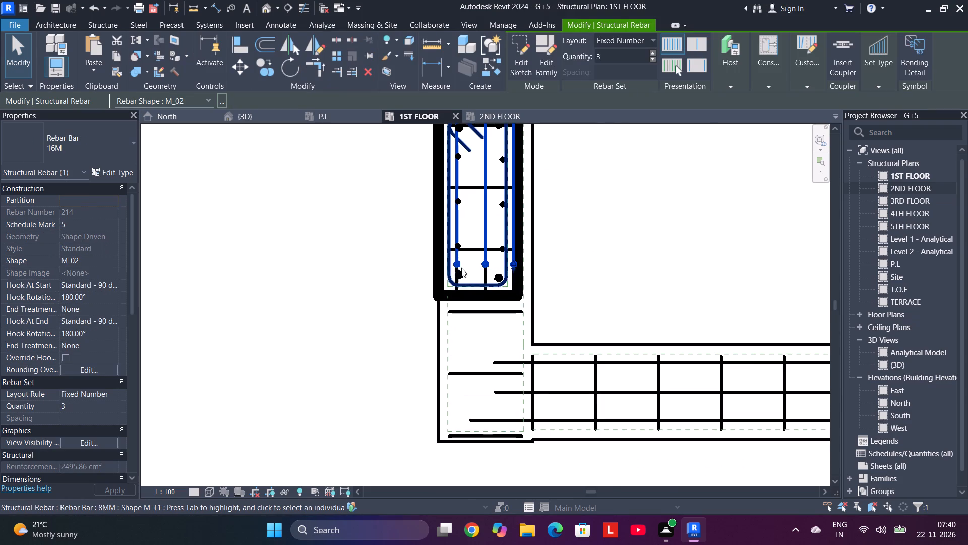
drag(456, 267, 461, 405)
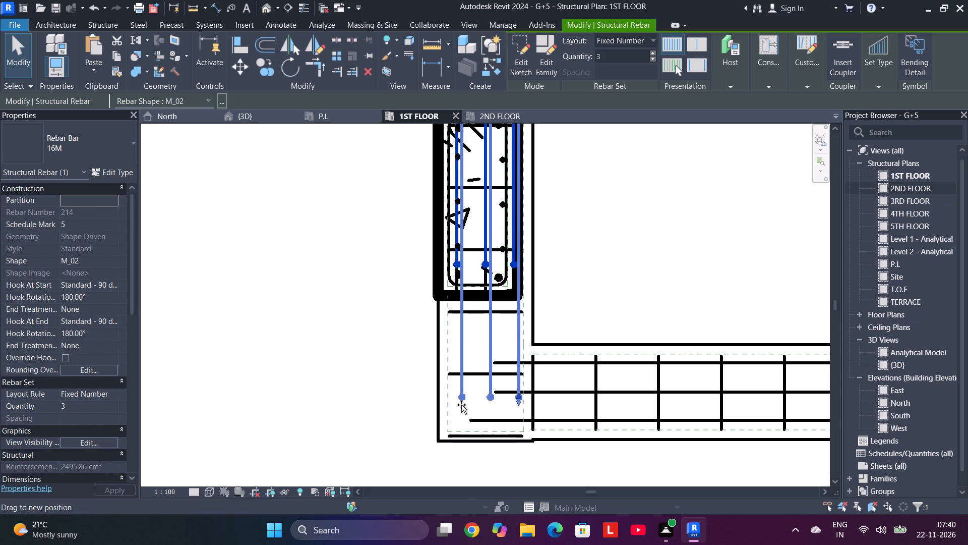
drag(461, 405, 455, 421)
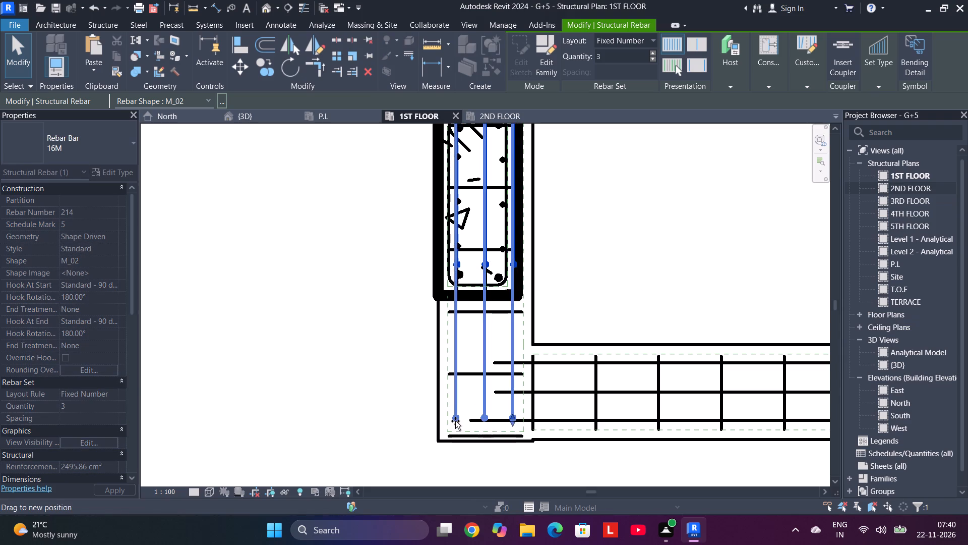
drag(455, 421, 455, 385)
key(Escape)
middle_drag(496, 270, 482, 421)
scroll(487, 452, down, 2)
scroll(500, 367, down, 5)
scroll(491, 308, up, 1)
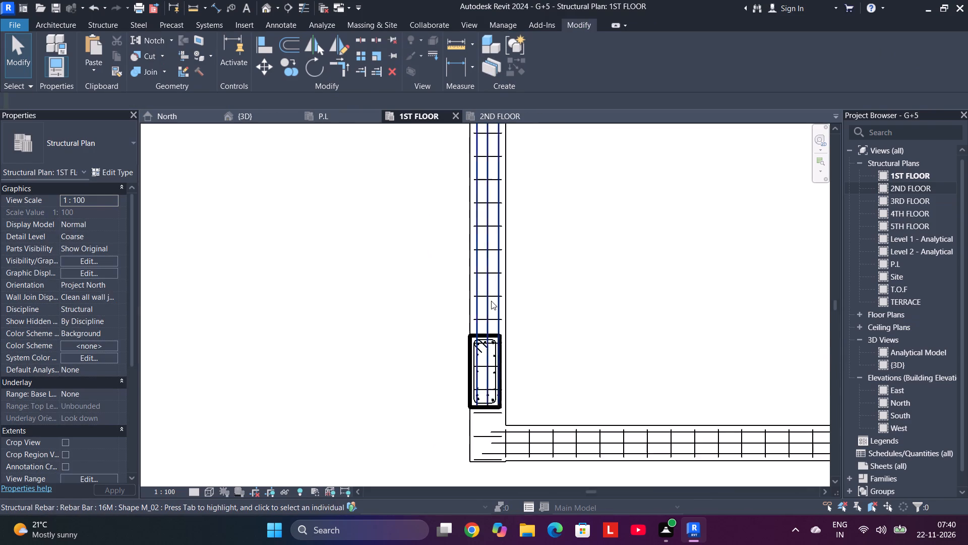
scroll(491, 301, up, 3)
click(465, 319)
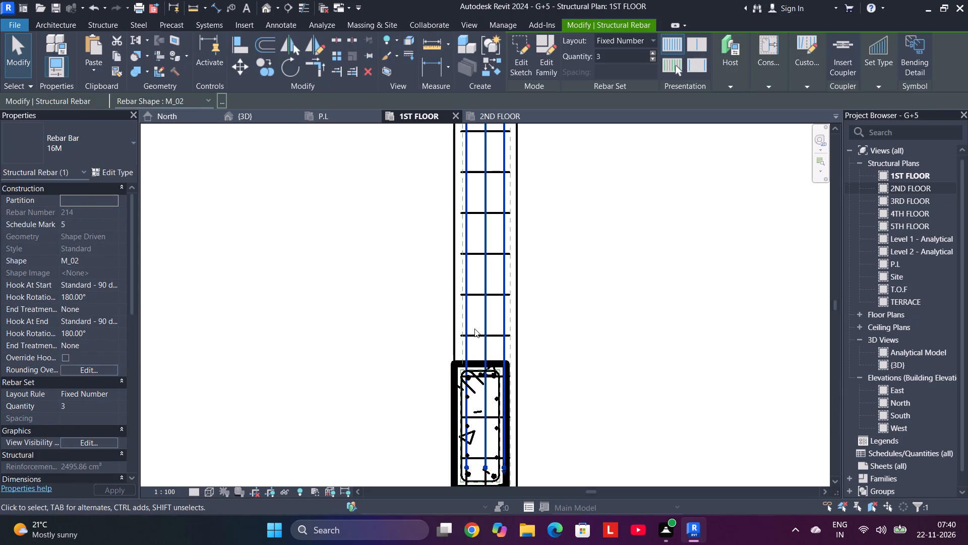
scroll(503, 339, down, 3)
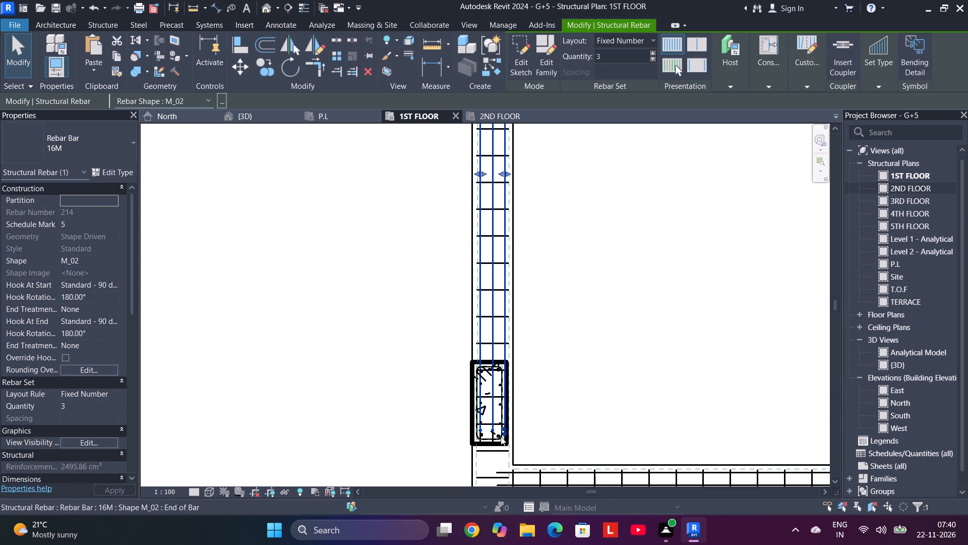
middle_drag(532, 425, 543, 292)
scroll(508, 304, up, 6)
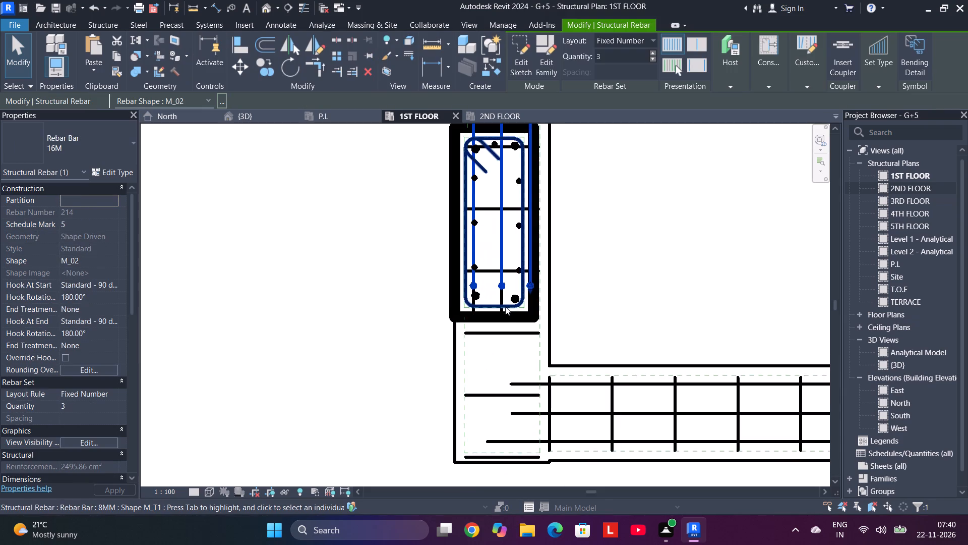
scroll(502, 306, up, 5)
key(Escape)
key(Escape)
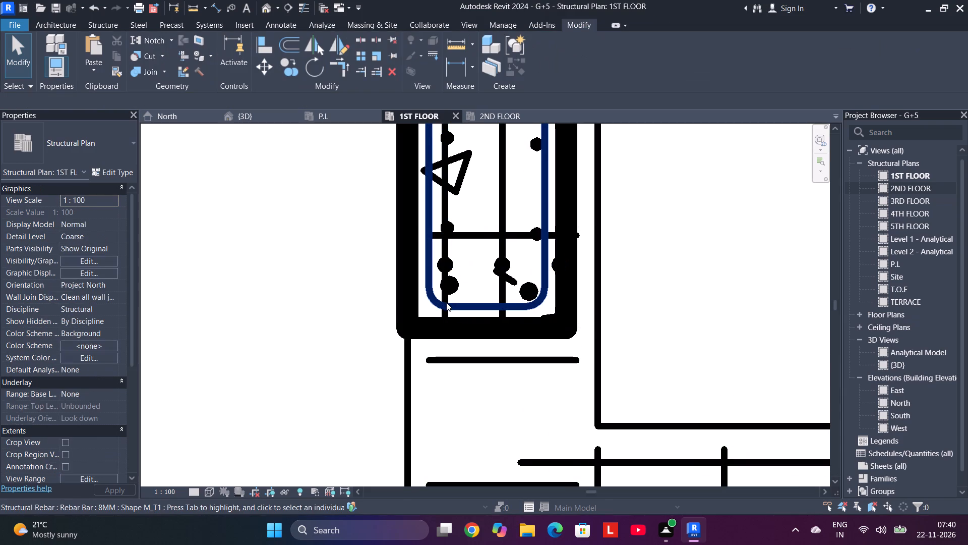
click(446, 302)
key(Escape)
Extend the south end of the west-edge beam's 16M bar set with 0° hook rotation past the column to the southwest beam corner.
scroll(504, 299, up, 5)
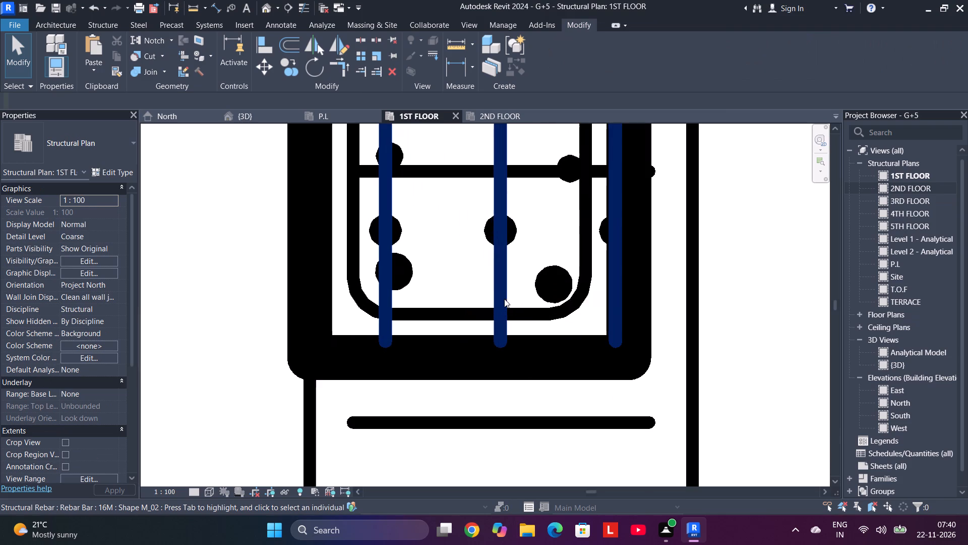
click(504, 295)
scroll(506, 301, down, 9)
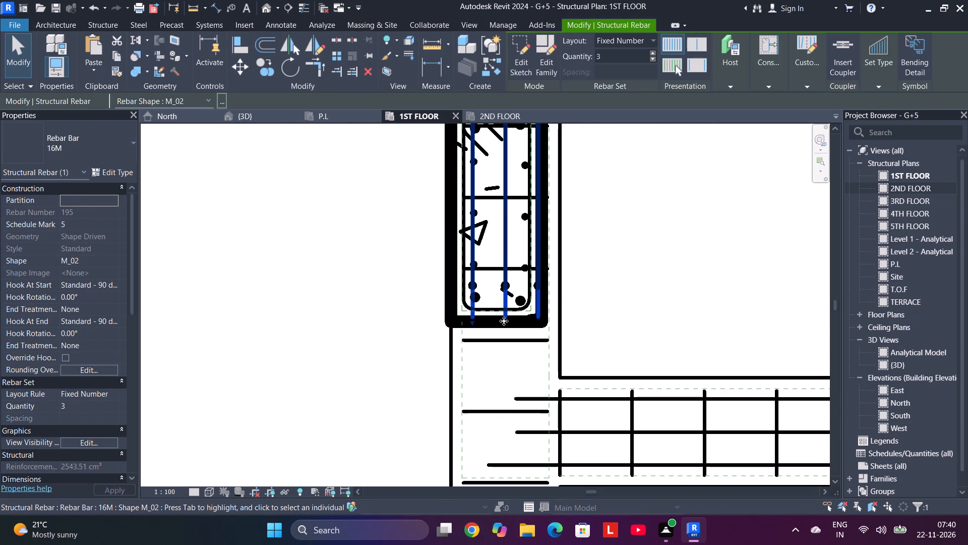
drag(505, 315, 505, 472)
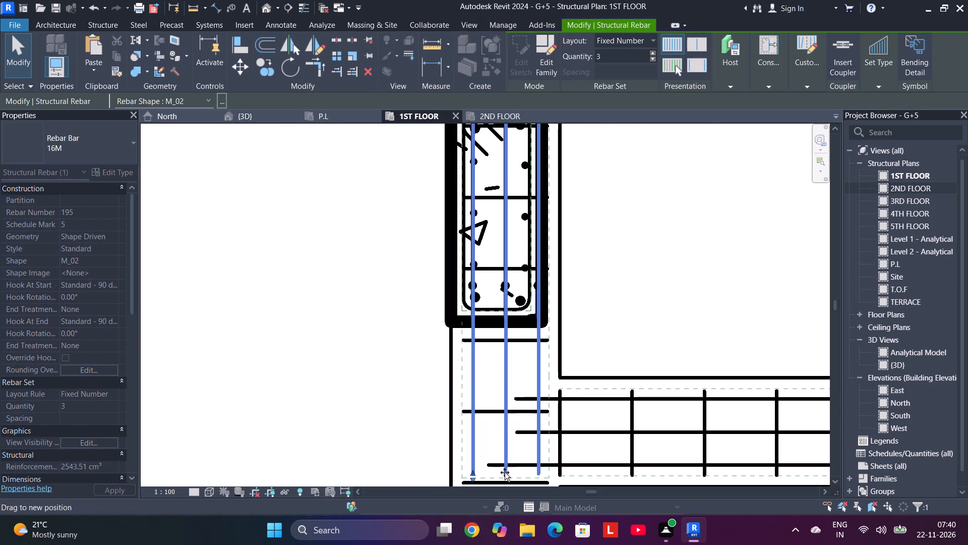
drag(505, 472, 504, 468)
scroll(510, 448, down, 2)
middle_drag(510, 434, 506, 343)
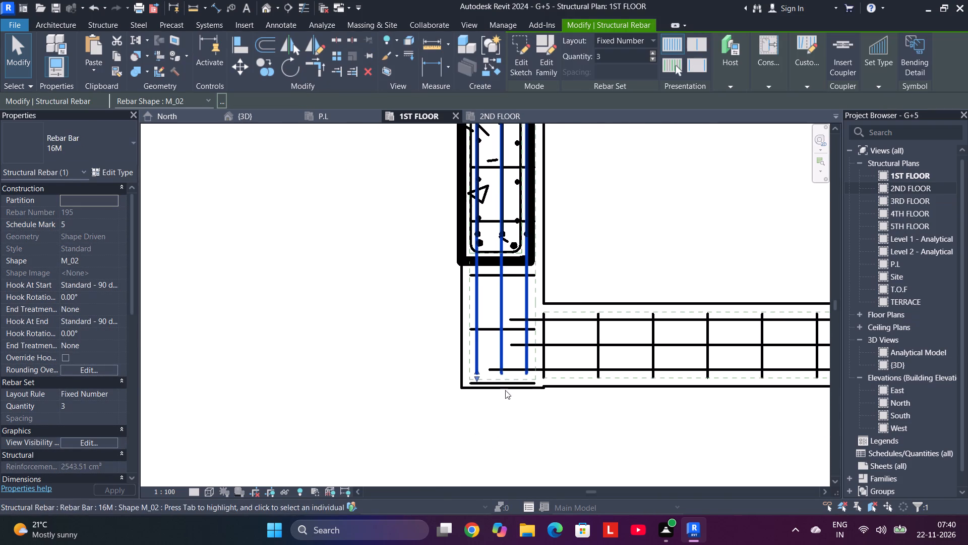
click(478, 376)
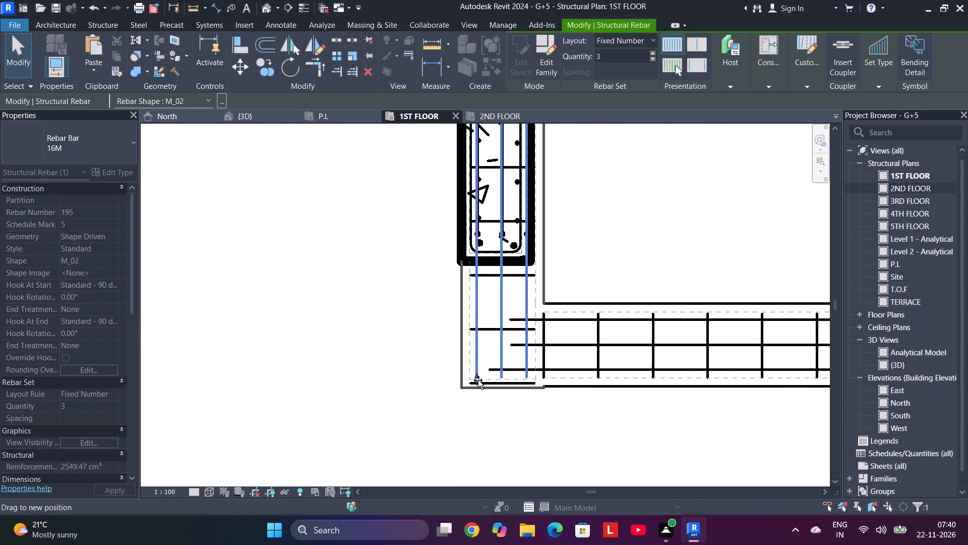
key(Escape)
Extend the south end of the west-edge beam's 16M bar set with 180° hook rotation past the column into the southwest beam corner.
middle_drag(541, 256, 544, 305)
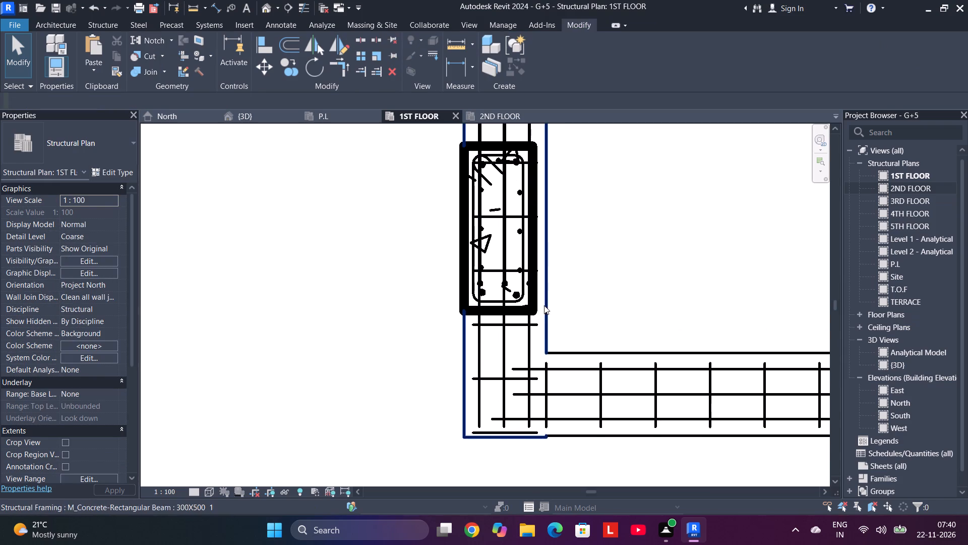
scroll(485, 268, up, 5)
click(483, 298)
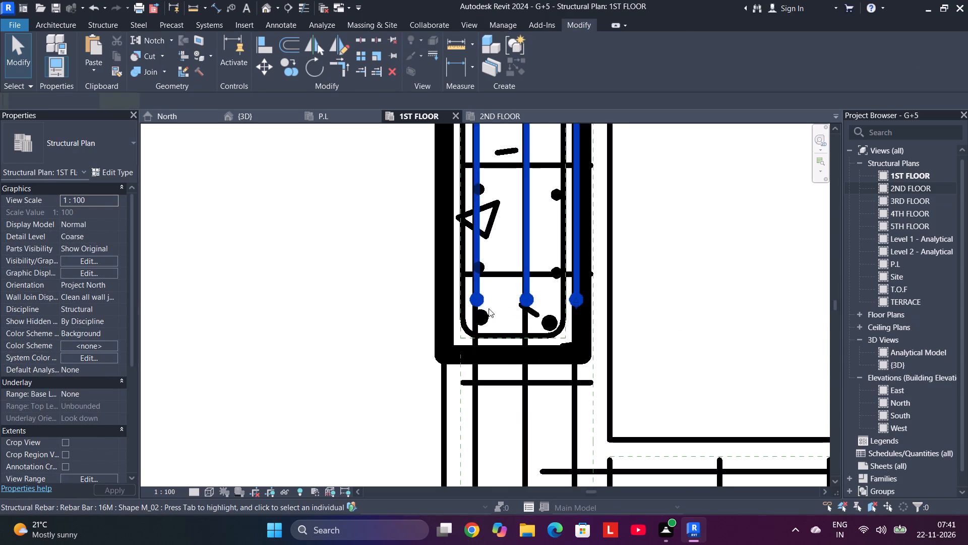
scroll(489, 311, down, 9)
scroll(580, 280, down, 2)
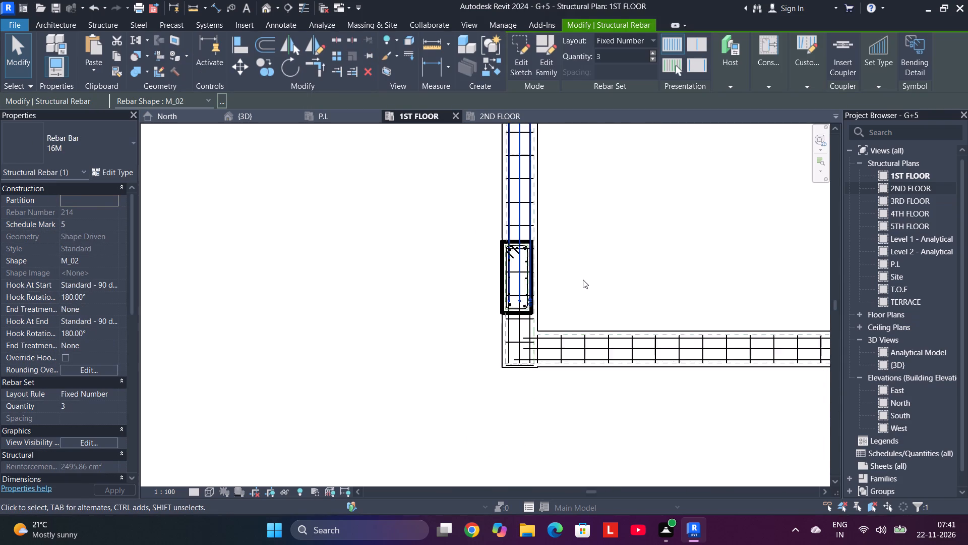
scroll(583, 280, down, 1)
scroll(545, 306, up, 11)
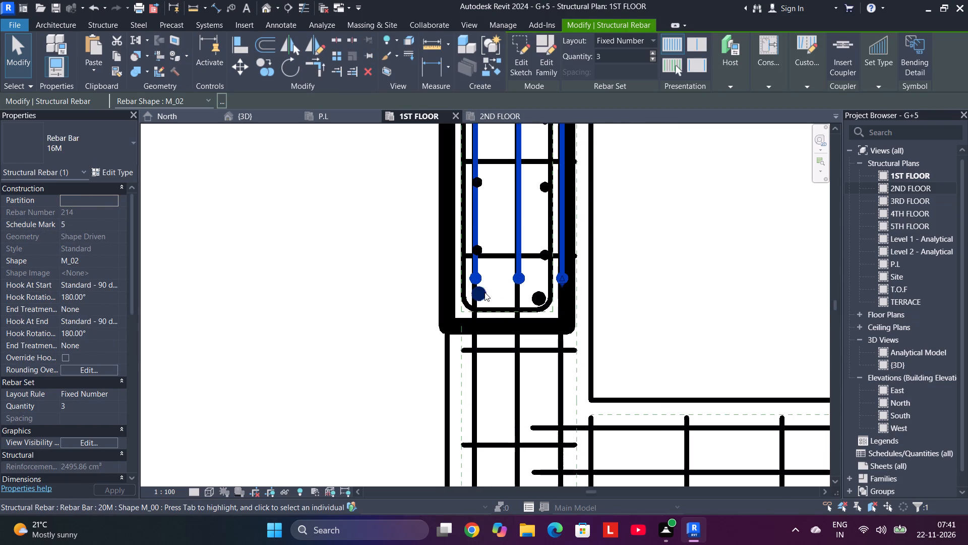
drag(480, 282, 476, 360)
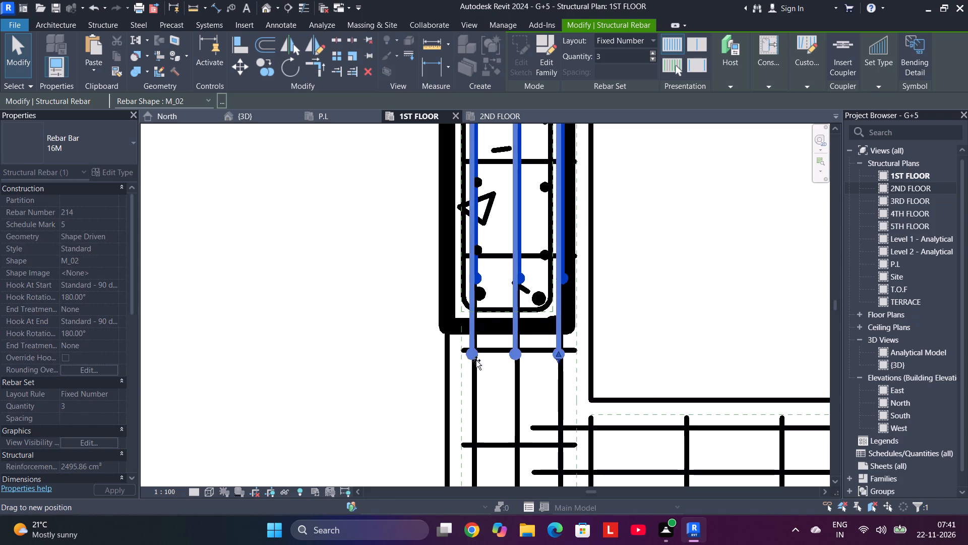
drag(476, 360, 478, 397)
middle_drag(478, 396, 486, 211)
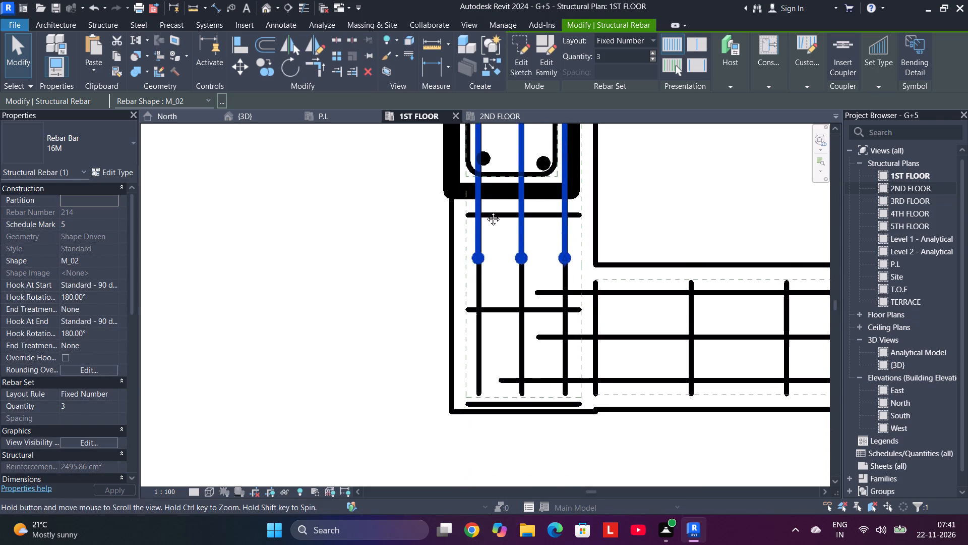
middle_drag(486, 211, 486, 209)
drag(485, 216, 485, 333)
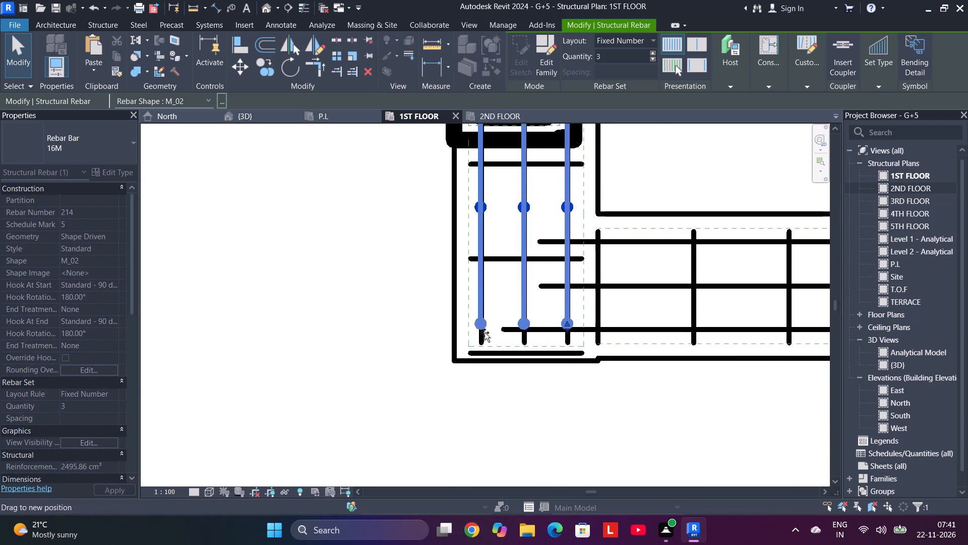
drag(485, 333, 487, 313)
scroll(529, 251, down, 5)
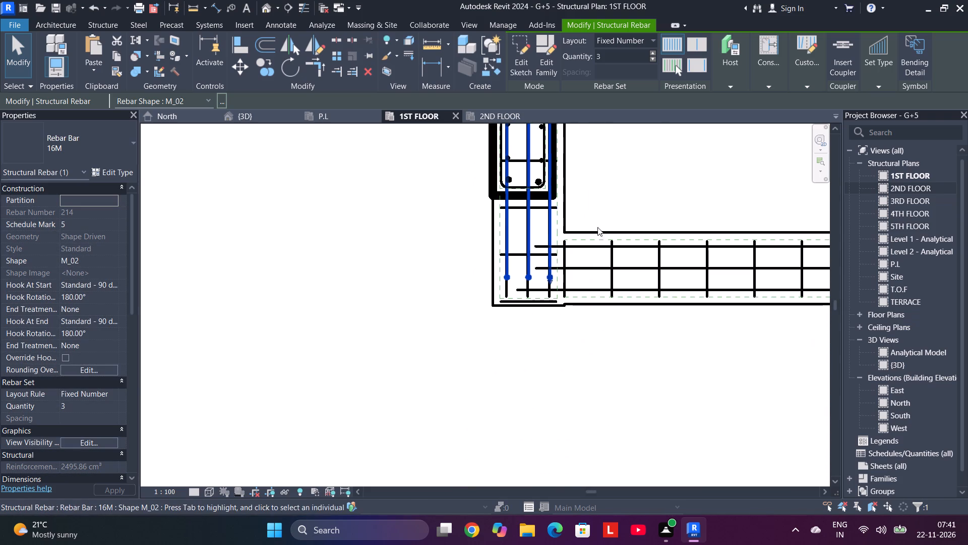
scroll(638, 152, down, 4)
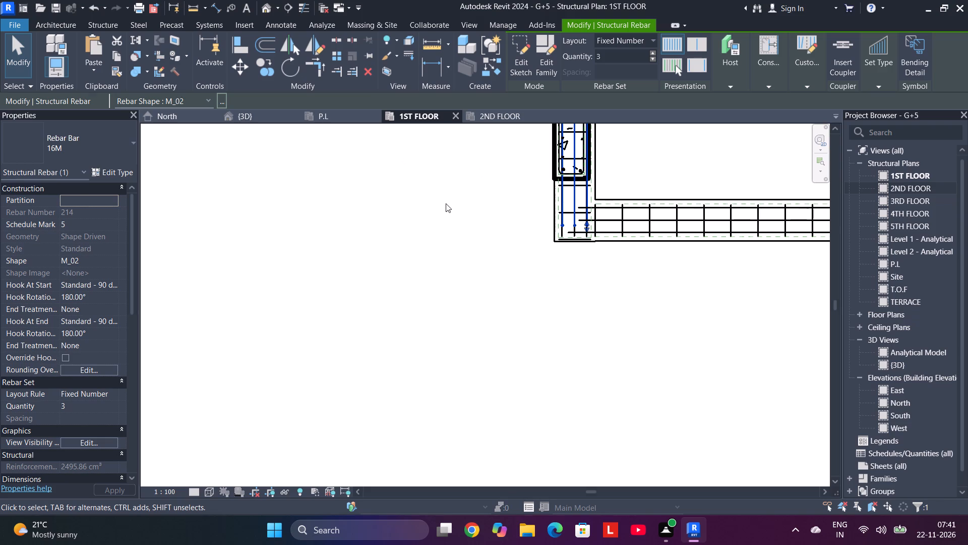
key(Escape)
On the 1ST FLOOR plan, extend the north end of the same 180° hook-rotation 16M bar set farther into the east-west beam junction.
click(340, 116)
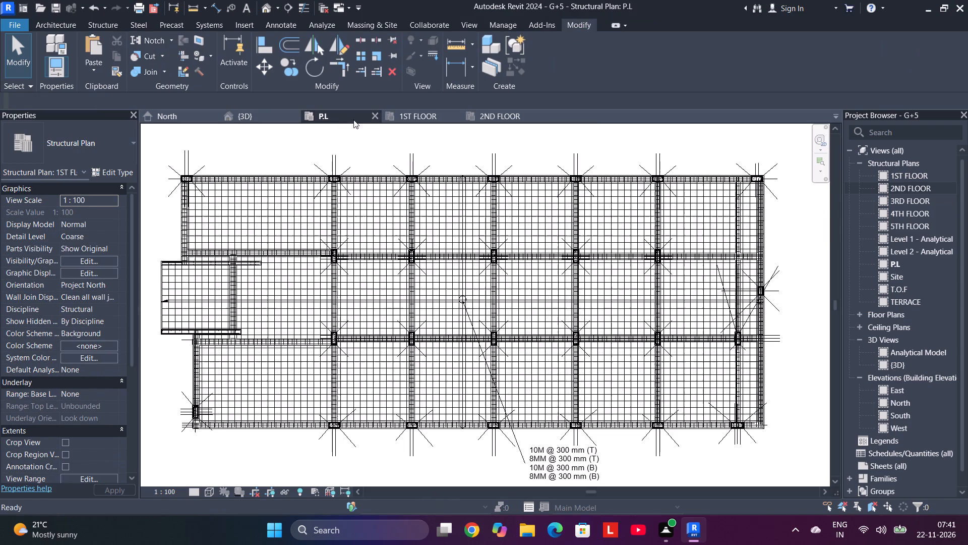
scroll(517, 249, down, 1)
click(419, 115)
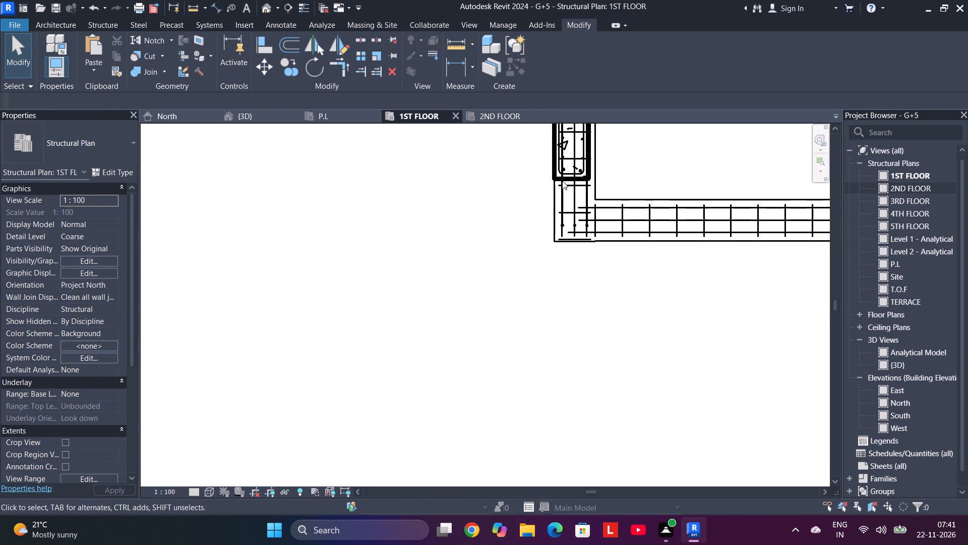
scroll(528, 322, down, 2)
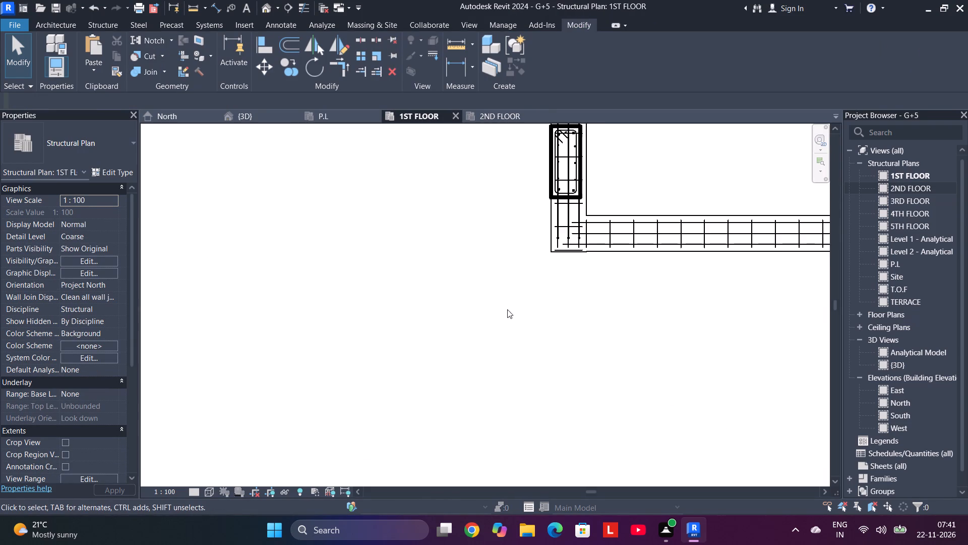
middle_drag(507, 309, 351, 282)
scroll(378, 272, down, 2)
middle_drag(378, 276, 382, 412)
scroll(295, 239, down, 3)
middle_drag(296, 239, 297, 242)
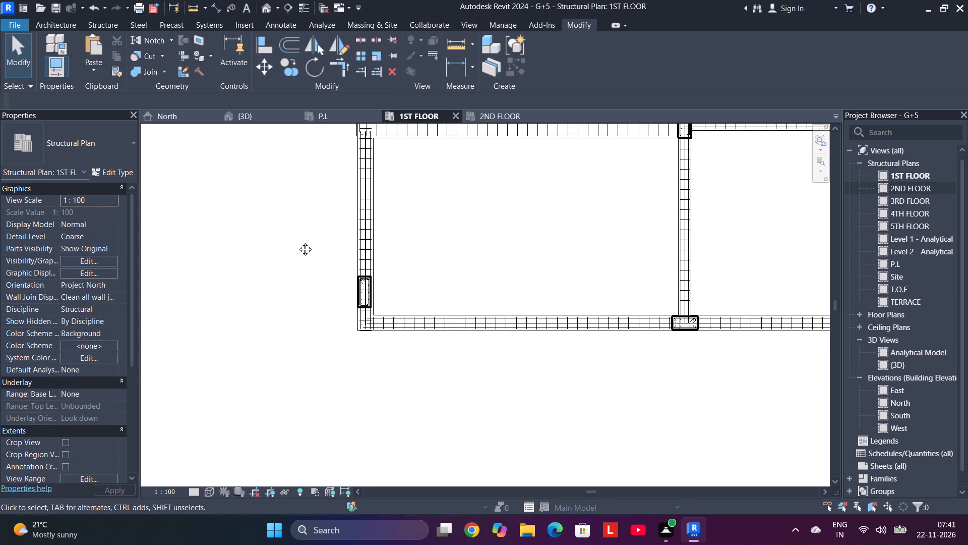
middle_drag(297, 242, 313, 371)
scroll(337, 237, down, 2)
scroll(378, 271, up, 6)
scroll(368, 222, up, 5)
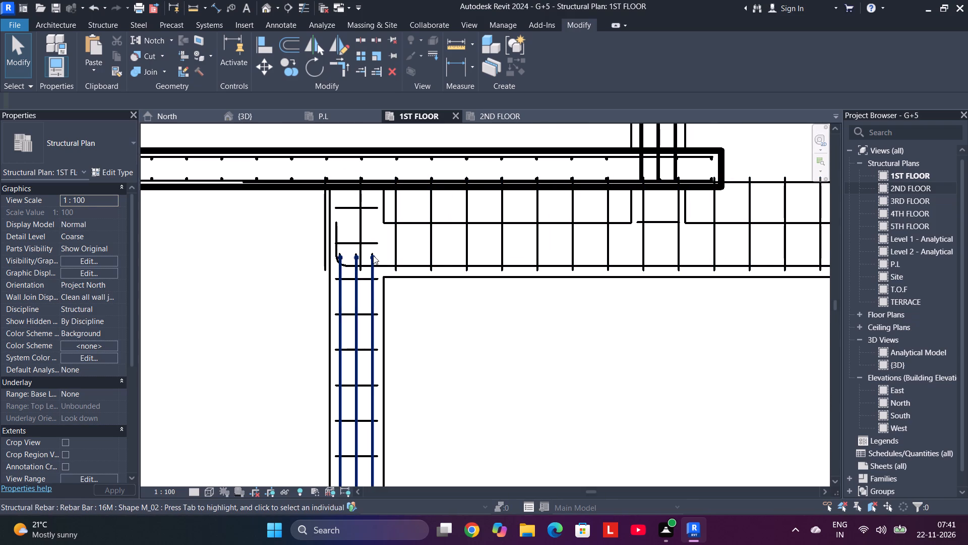
click(373, 255)
scroll(379, 258, up, 5)
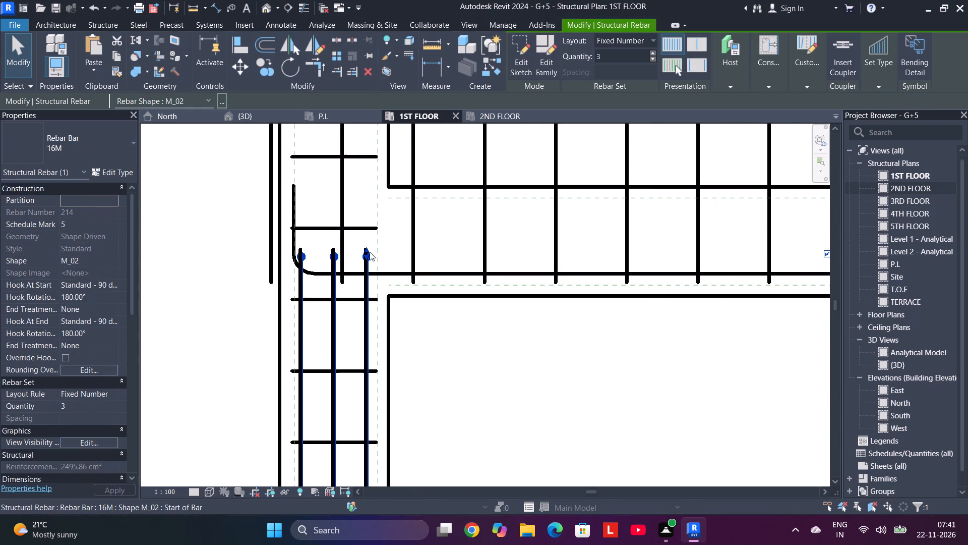
scroll(370, 252, down, 3)
middle_drag(371, 252, 385, 331)
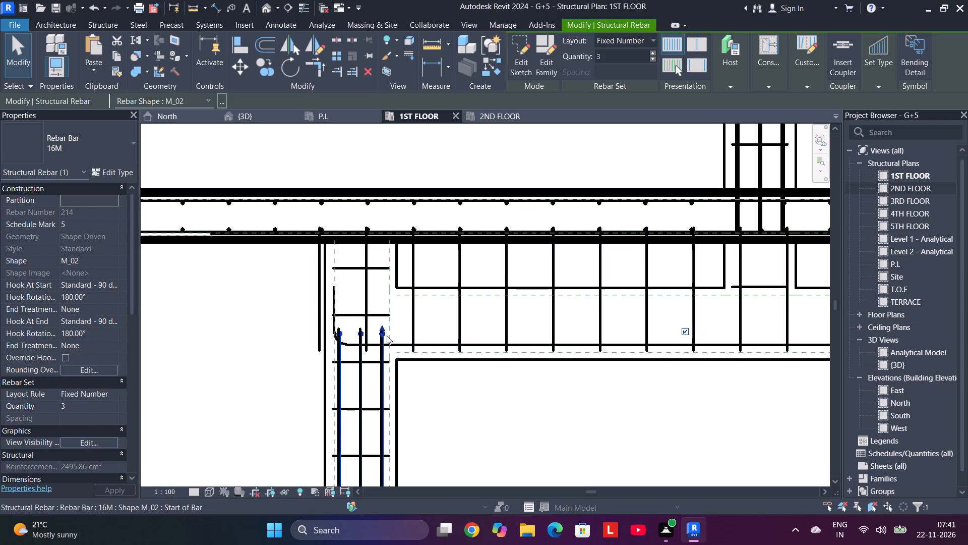
drag(381, 328, 380, 286)
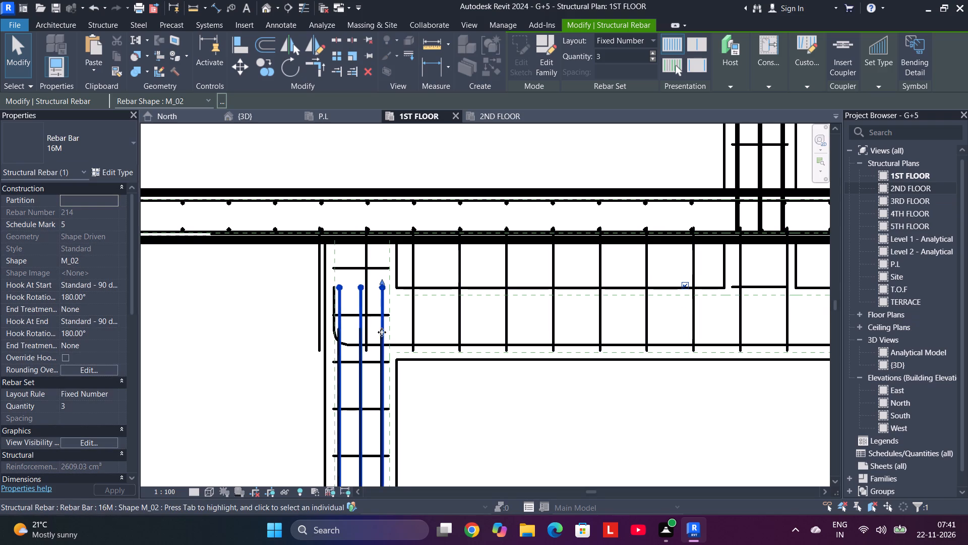
click(378, 333)
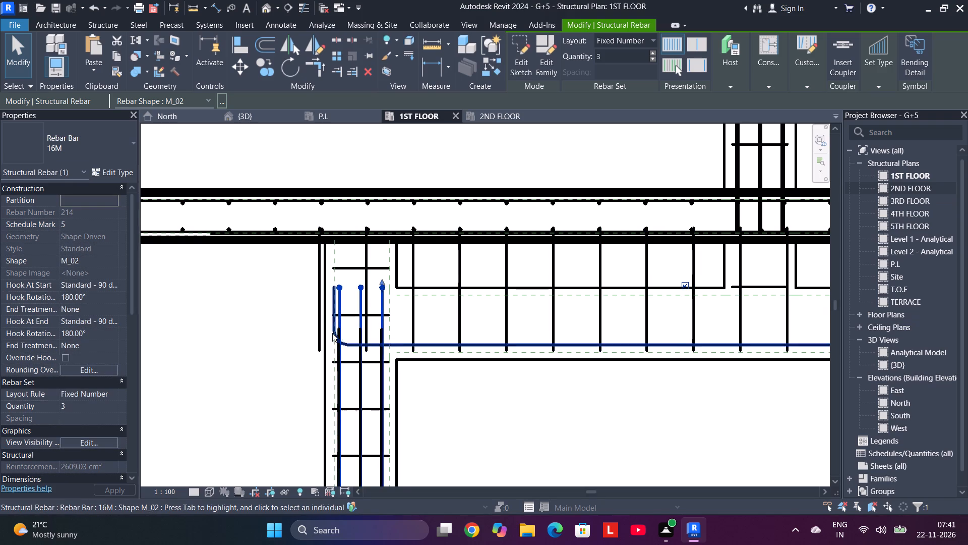
Pull in the west end of the east-west beam's 8MM stirrup set so its first stirrup lies within the west-edge beam's width.
scroll(332, 331, up, 5)
click(304, 313)
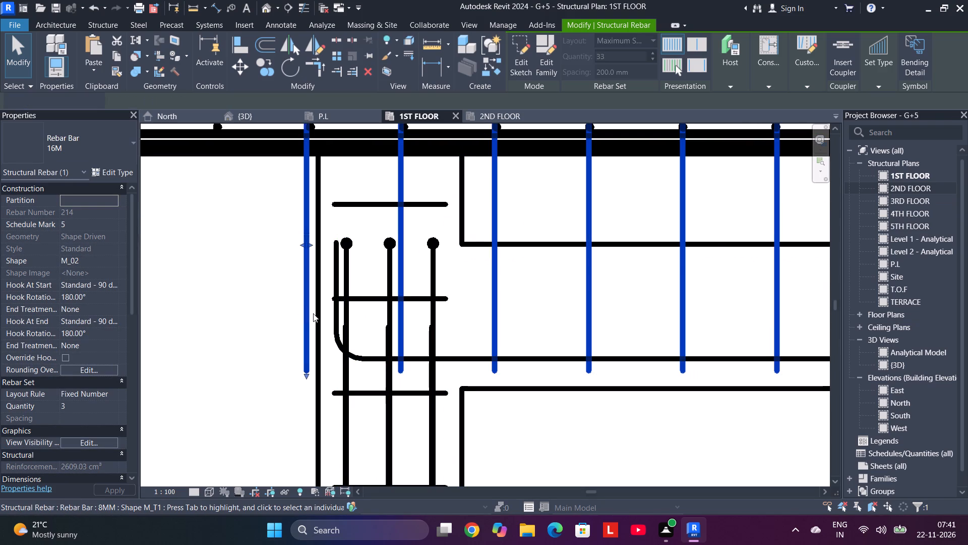
scroll(378, 317, down, 13)
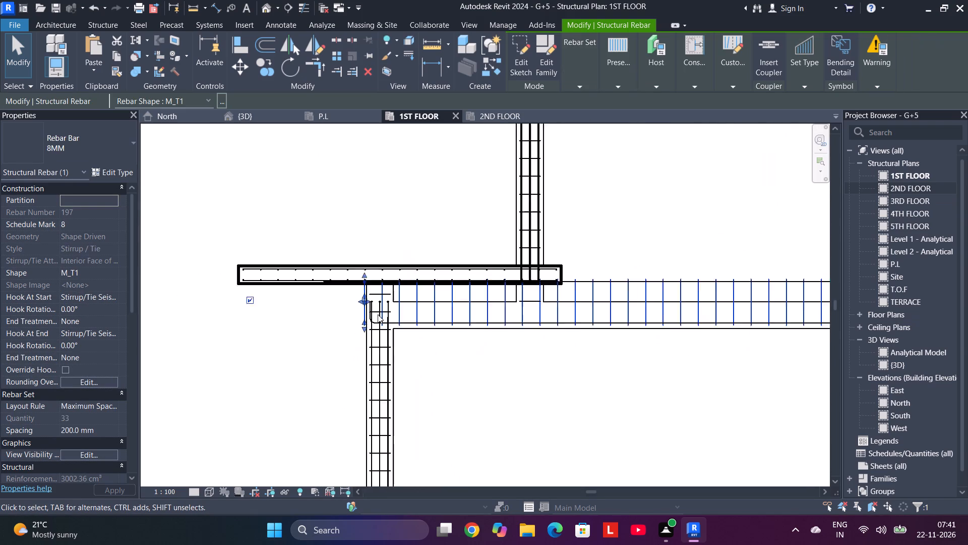
scroll(378, 314, down, 1)
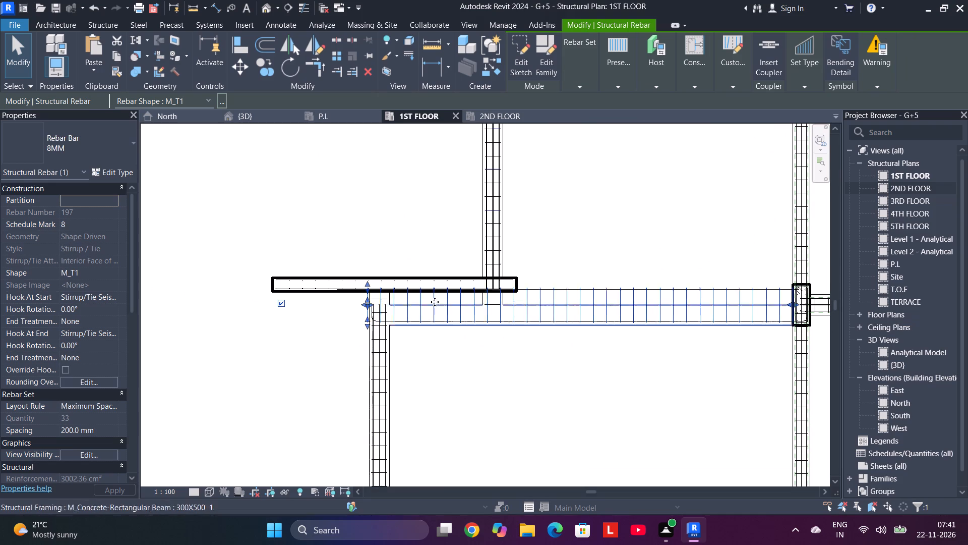
scroll(371, 301, up, 5)
drag(366, 308, 380, 309)
middle_drag(655, 297, 557, 305)
middle_drag(611, 303, 658, 302)
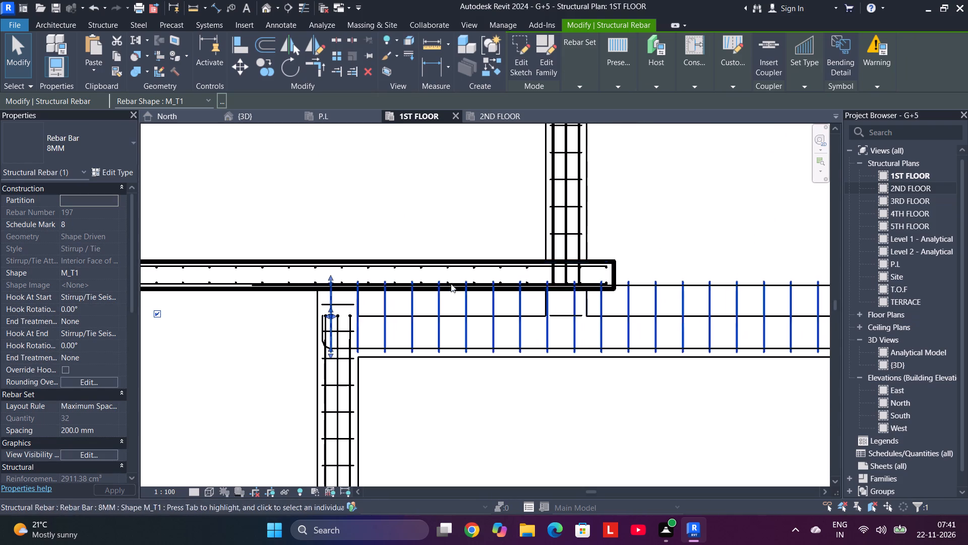
Narrow the east-west beam's 8MM stirrups across the beam by pulling their south side north.
drag(330, 282, 333, 304)
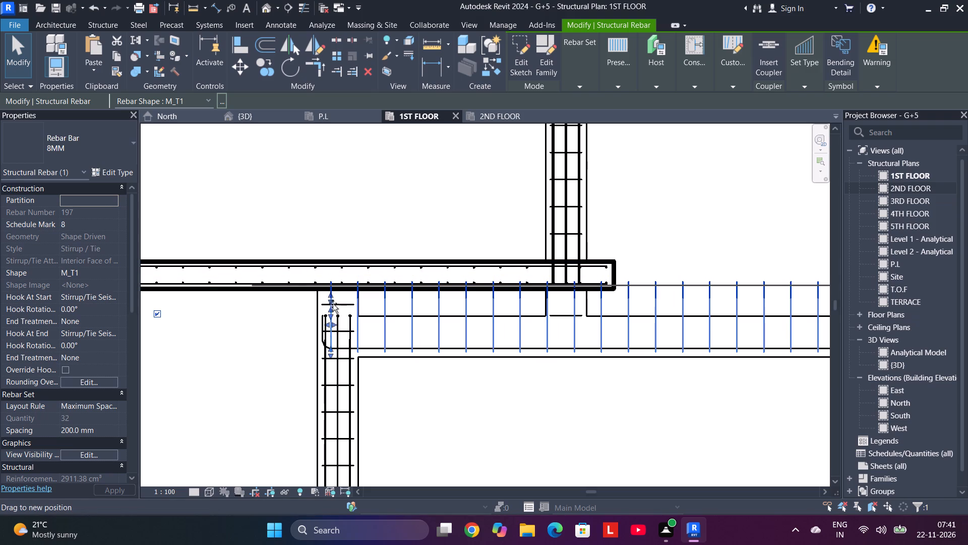
drag(333, 304, 337, 322)
scroll(334, 290, up, 3)
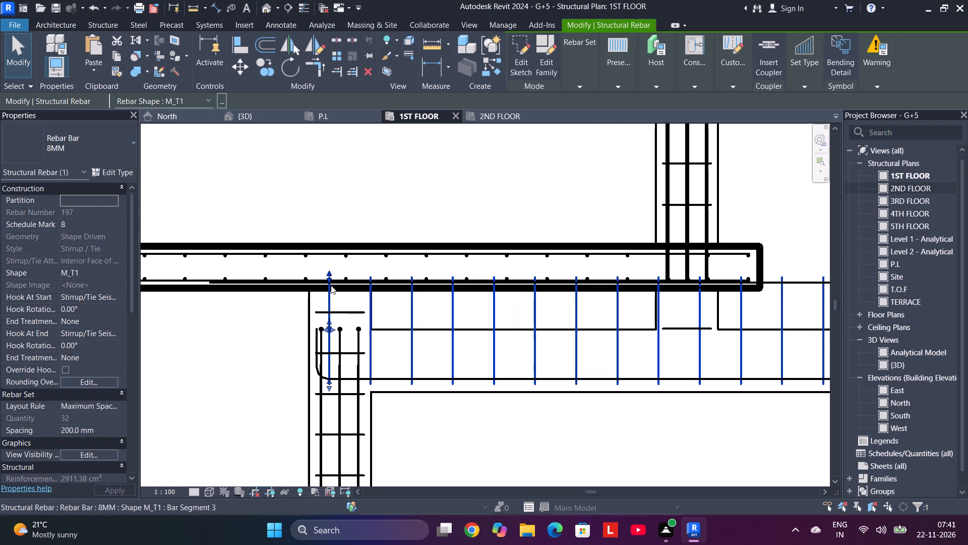
drag(328, 282, 332, 317)
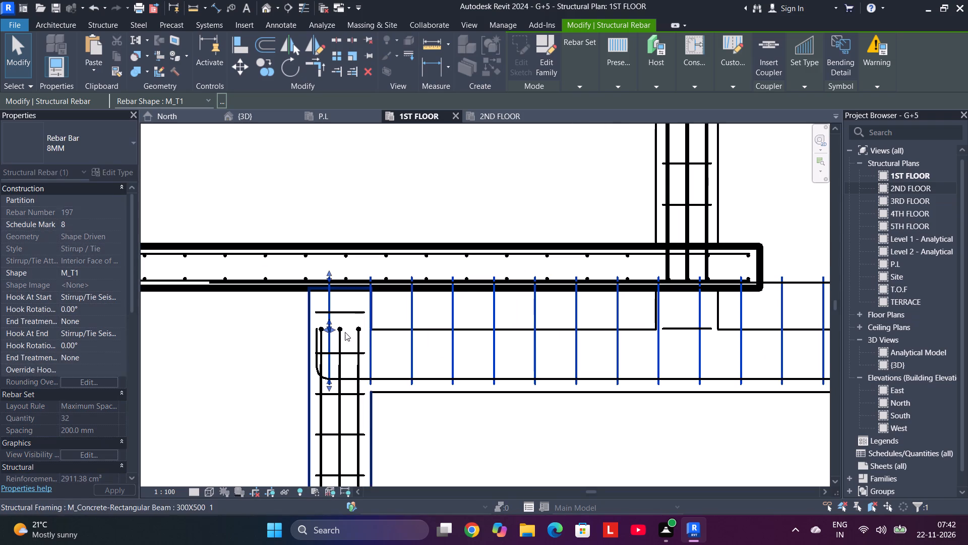
drag(329, 383, 329, 354)
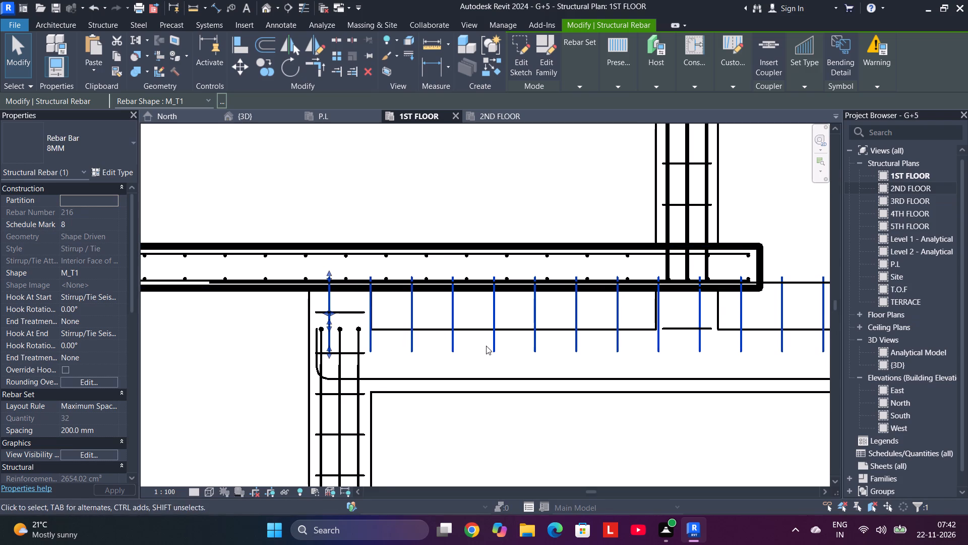
Nudge the narrowed 8MM stirrup set south until its north side meets the east-west beam's north edge.
scroll(486, 346, down, 1)
middle_drag(486, 346, 481, 380)
key(Down)
key(Down)
key(Down)
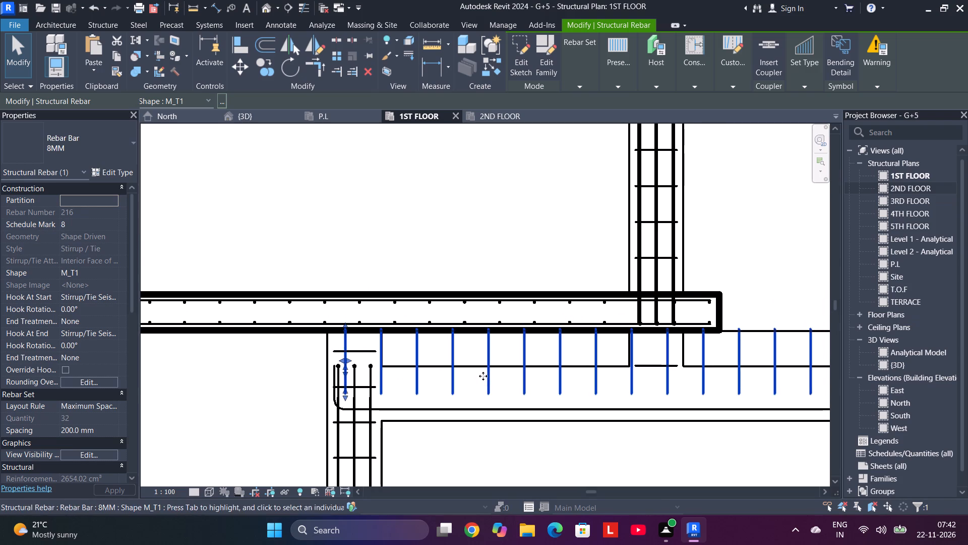
key(Down)
key(Down)
key(Down)
key(Down)
key(Down)
key(Down)
key(Down)
key(Down)
key(Down)
key(Down)
key(Down)
key(Down)
key(Down)
key(Down)
key(Down)
key(Down)
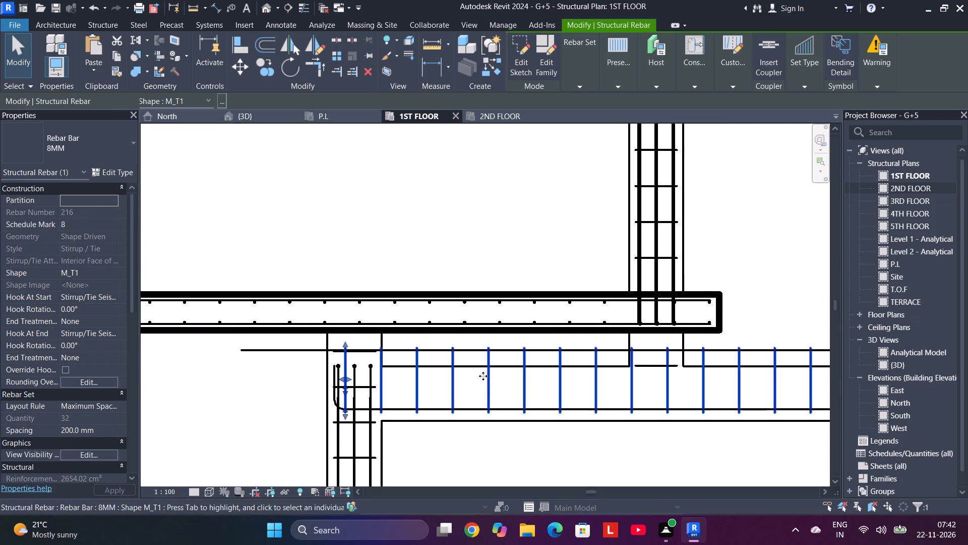
key(Down)
key(Down)
key(Down)
key(Down)
key(Down)
key(Down)
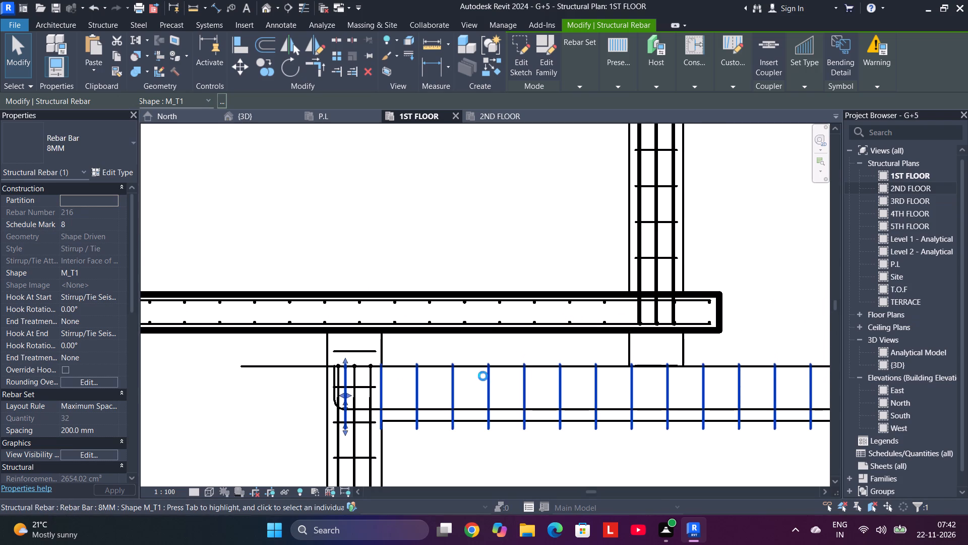
scroll(483, 376, down, 2)
middle_drag(483, 376, 186, 311)
scroll(191, 310, down, 5)
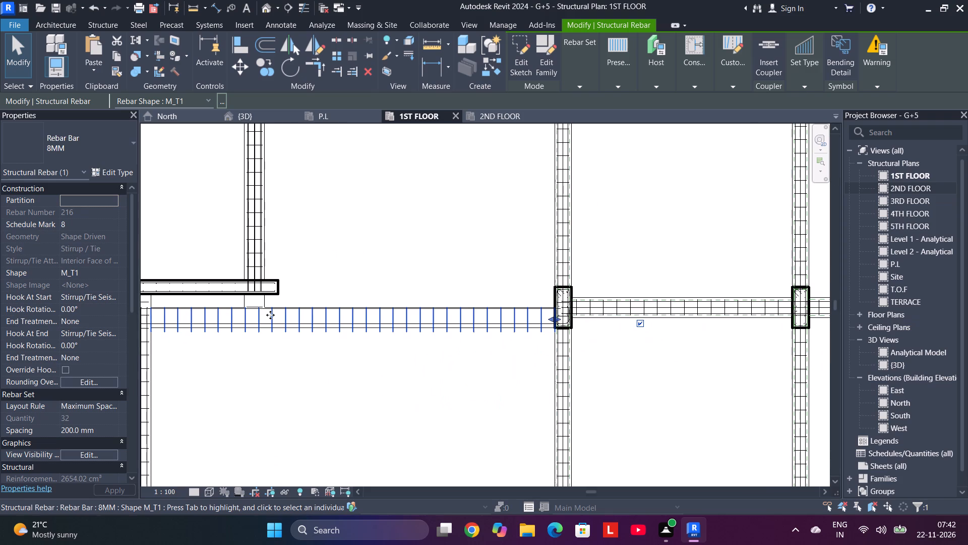
Nudge the east-west beam's 8MM stirrup set slightly south on the 1ST FLOOR plan.
scroll(275, 317, down, 4)
middle_drag(277, 328, 407, 345)
scroll(383, 343, up, 6)
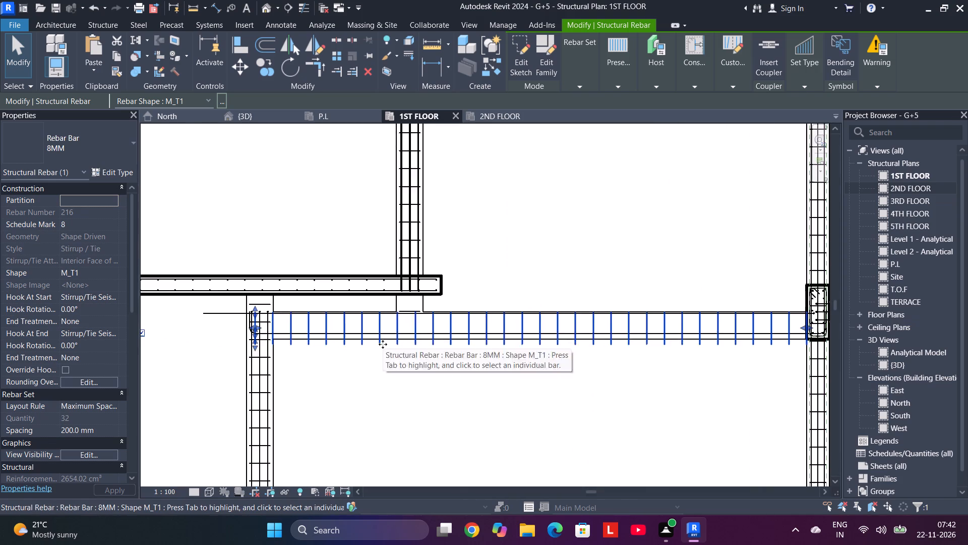
scroll(383, 344, up, 2)
key(Down)
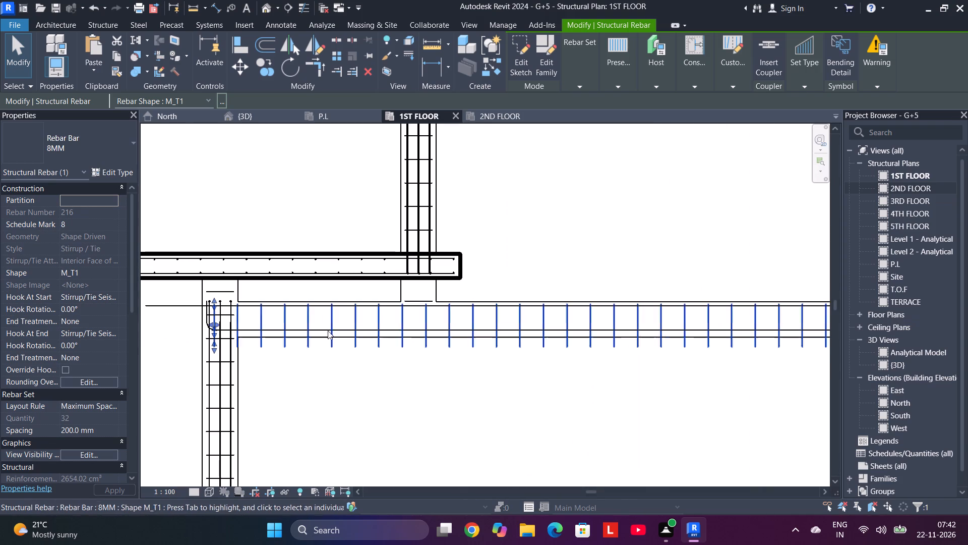
key(Escape)
Pull in the west end of the east-west beam's M_08 16M bar set to the west-edge beam's east face.
click(270, 308)
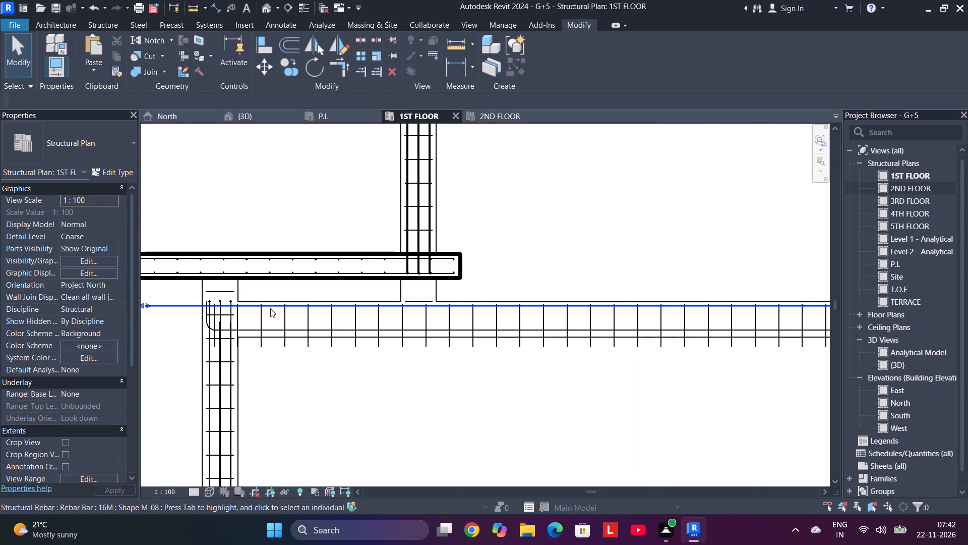
scroll(291, 325, up, 2)
key(Down)
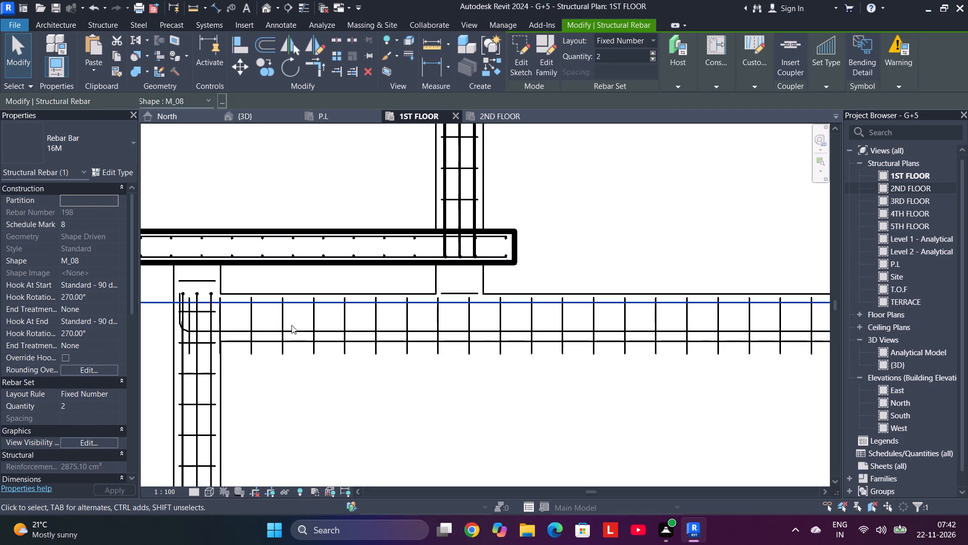
key(Up)
key(Down)
key(Up)
scroll(291, 325, down, 2)
scroll(291, 325, up, 3)
middle_drag(347, 344, 517, 359)
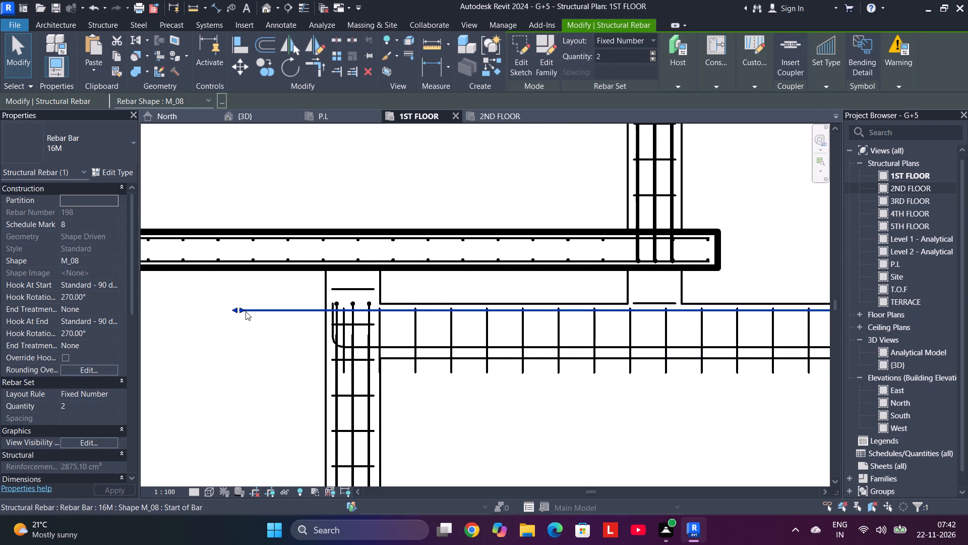
drag(240, 313, 376, 328)
Pull in the west end of the east-west beam's 8MM stirrup set to just past the west-edge beam's east face.
click(380, 331)
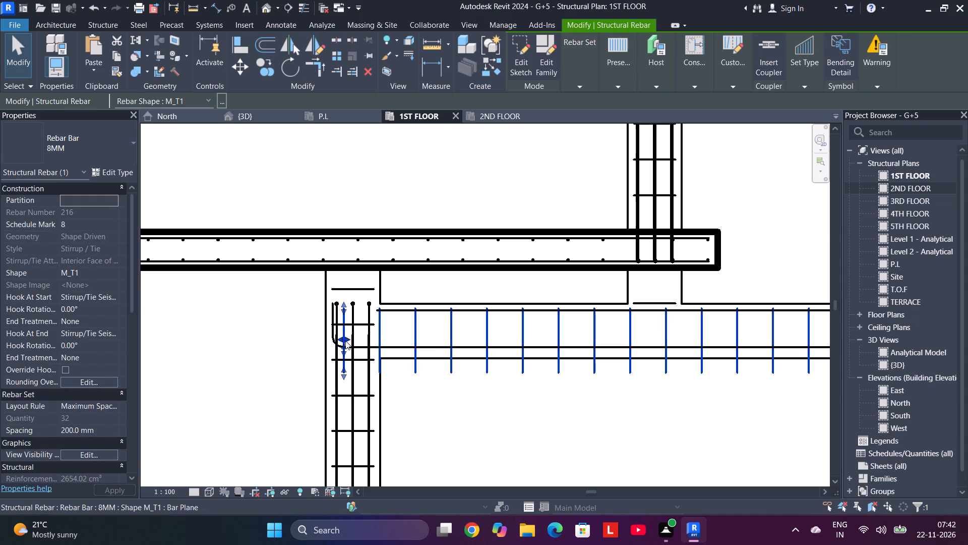
drag(345, 341, 387, 342)
Narrow the 8MM stirrups by pulling their south side north until they fit inside the east-west beam's south edge.
drag(387, 372, 393, 352)
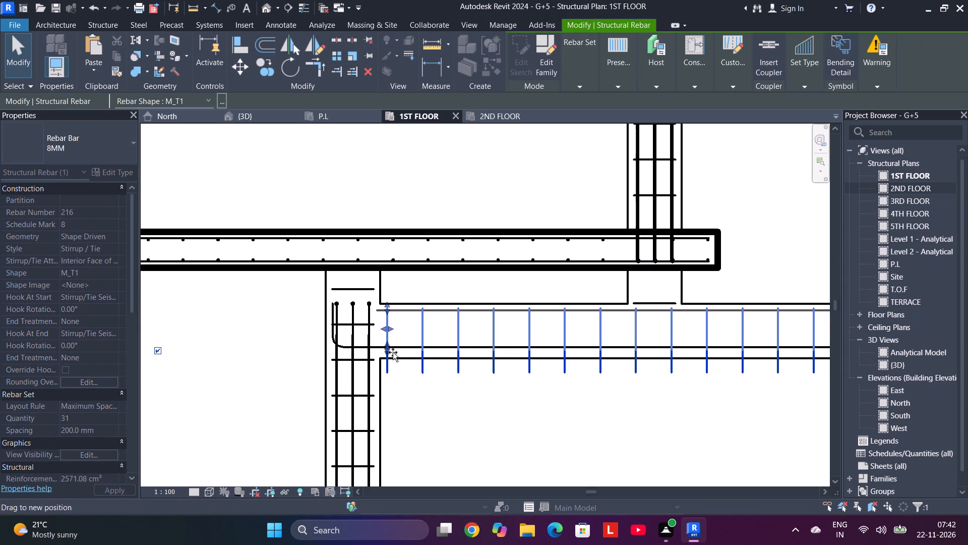
drag(393, 352, 393, 351)
scroll(403, 355, down, 6)
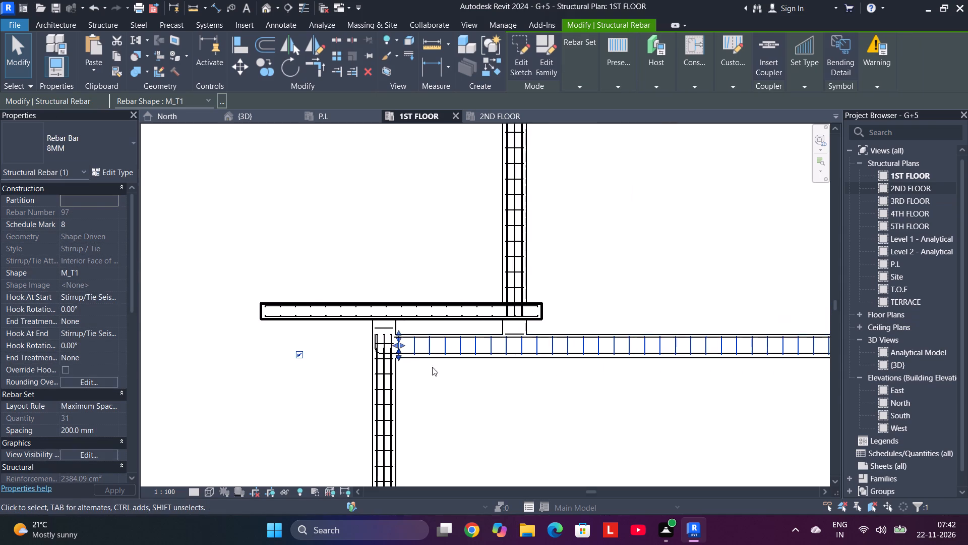
scroll(509, 381, down, 1)
middle_drag(509, 381, 375, 366)
scroll(518, 348, up, 6)
scroll(518, 347, down, 6)
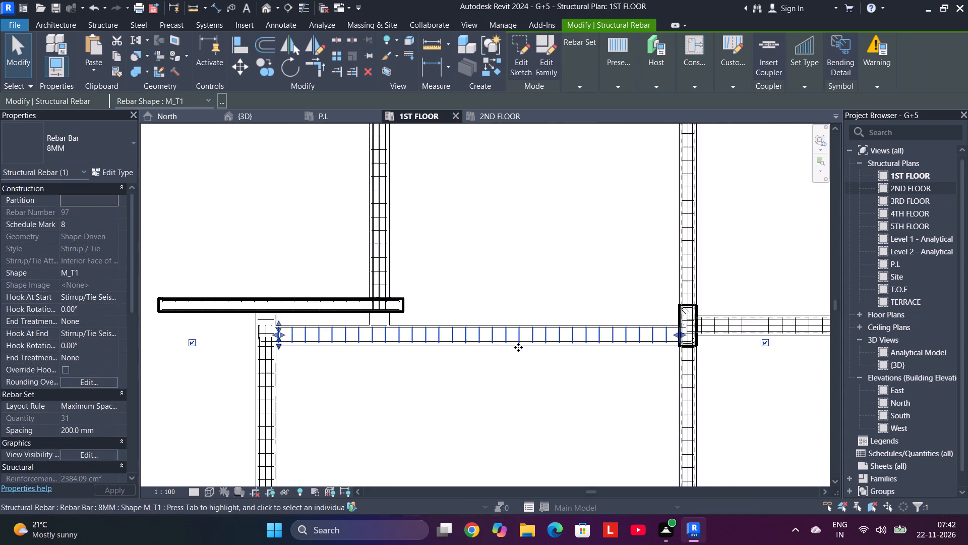
scroll(518, 347, down, 5)
key(Escape)
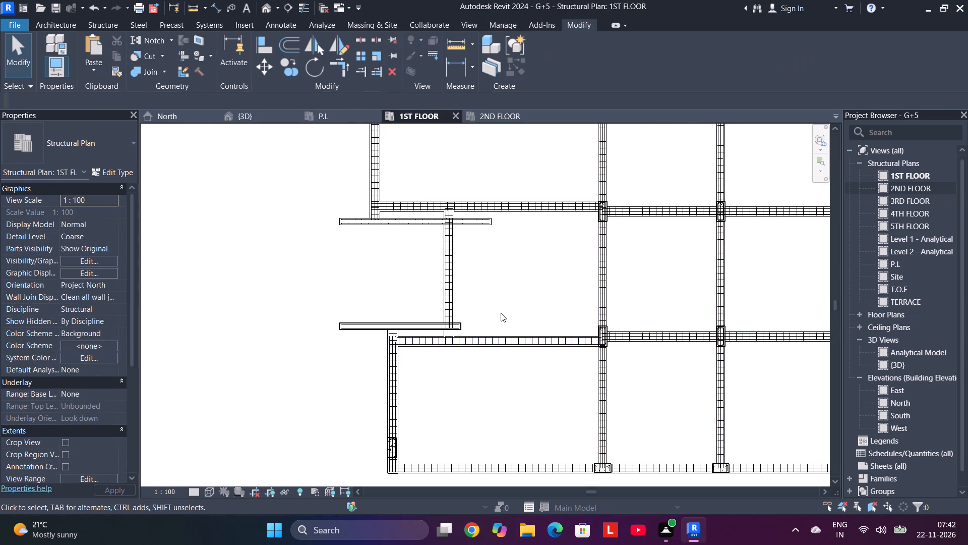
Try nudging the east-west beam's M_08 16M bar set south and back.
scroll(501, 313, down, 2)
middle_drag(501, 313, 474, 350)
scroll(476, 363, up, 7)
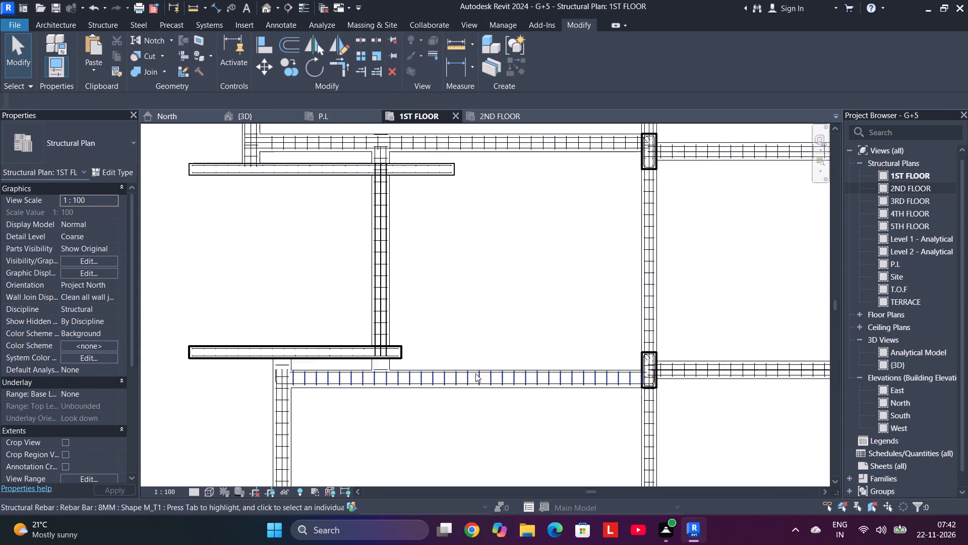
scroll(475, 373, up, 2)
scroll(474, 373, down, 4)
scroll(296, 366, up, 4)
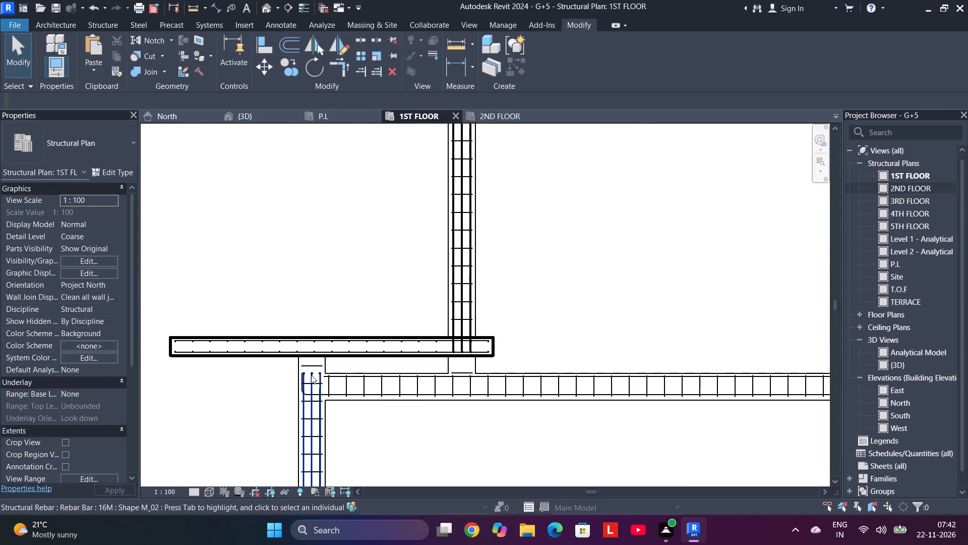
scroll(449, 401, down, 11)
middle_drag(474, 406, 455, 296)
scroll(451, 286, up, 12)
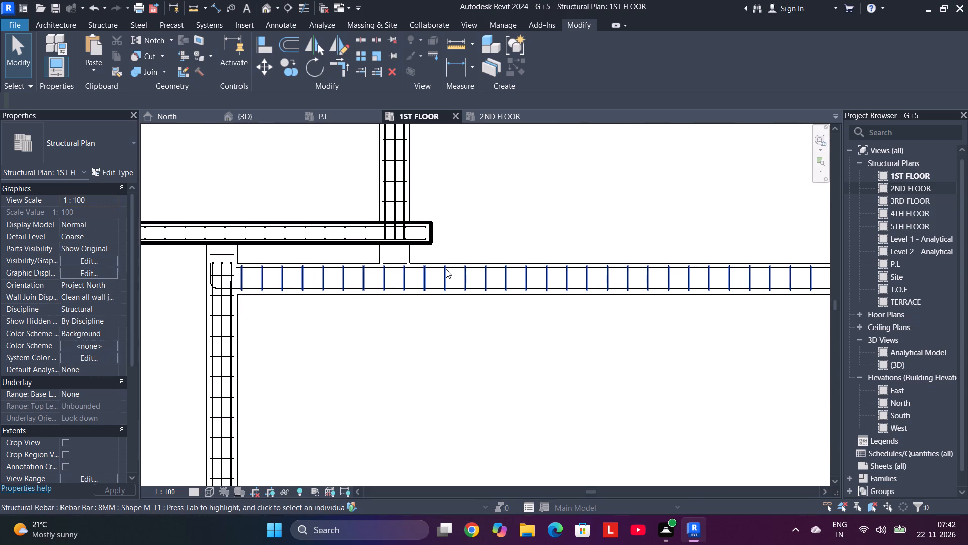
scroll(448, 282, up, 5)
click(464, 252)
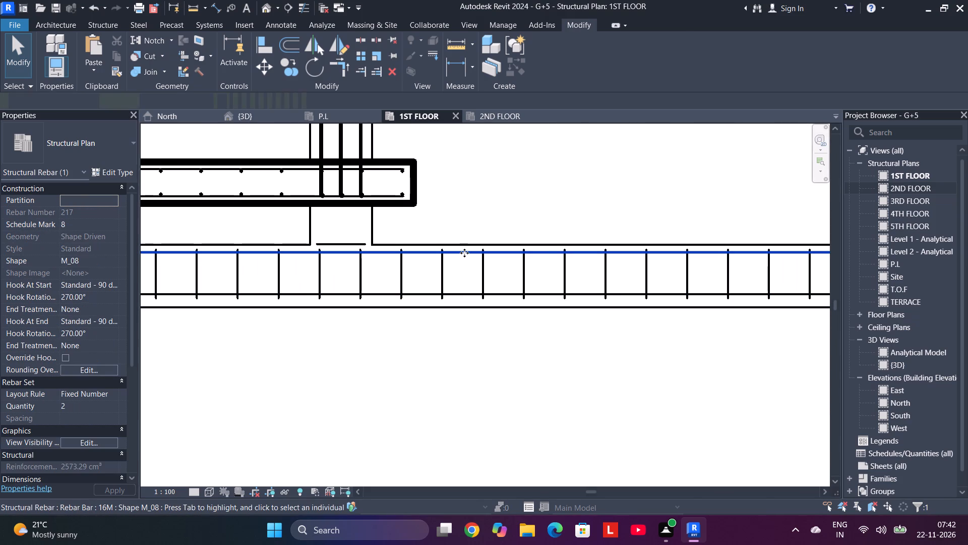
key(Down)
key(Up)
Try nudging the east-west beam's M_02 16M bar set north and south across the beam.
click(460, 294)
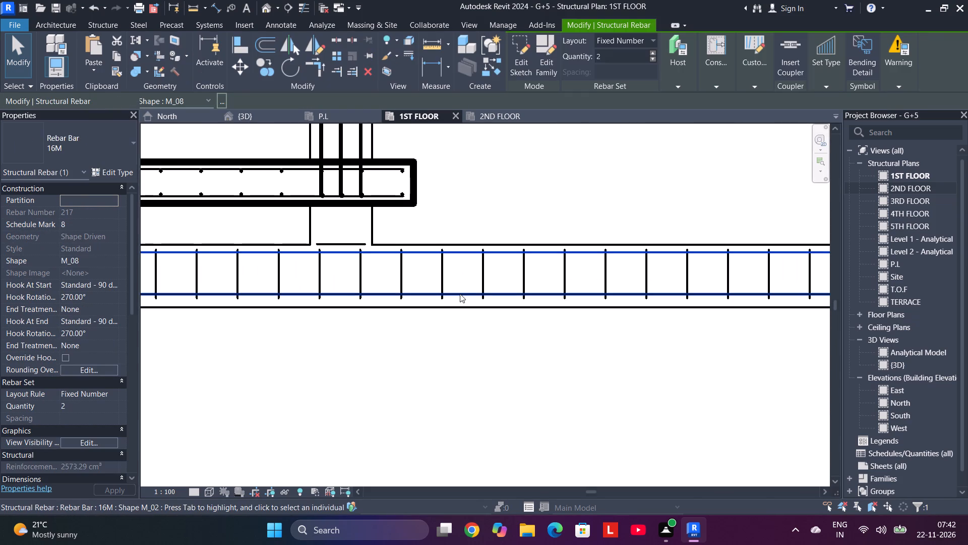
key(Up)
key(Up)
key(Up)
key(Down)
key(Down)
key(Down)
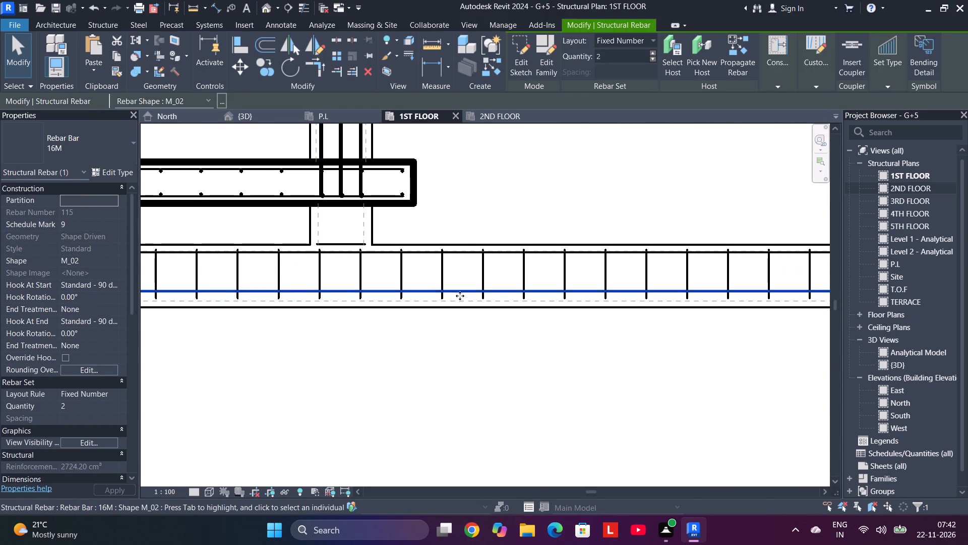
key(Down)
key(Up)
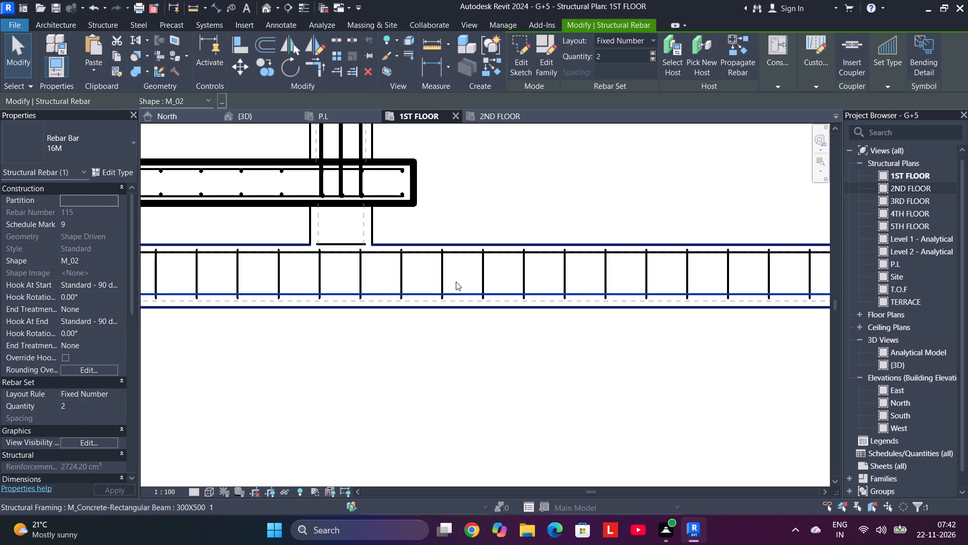
Nudge the narrowed 8MM stirrup set slightly south to centre it across the east-west beam's width.
click(446, 285)
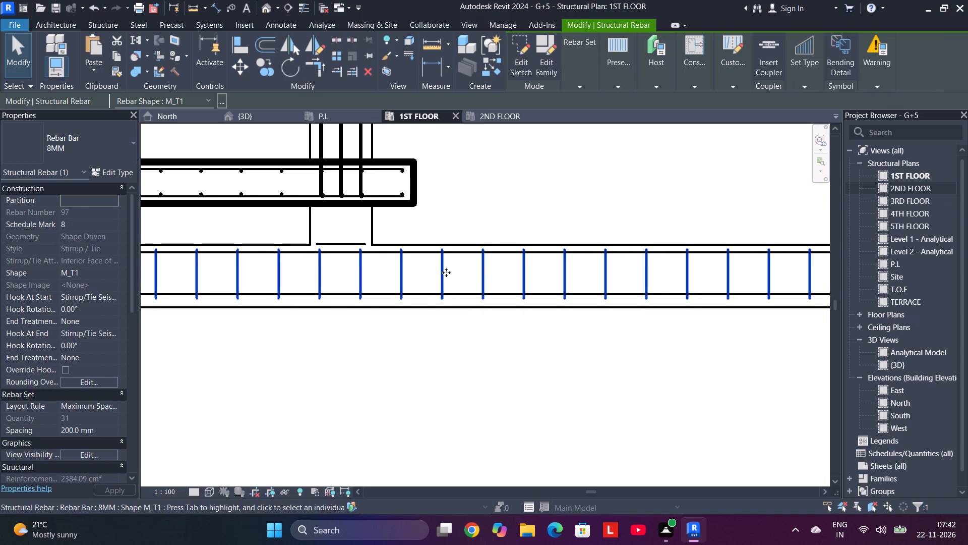
key(Down)
key(Up)
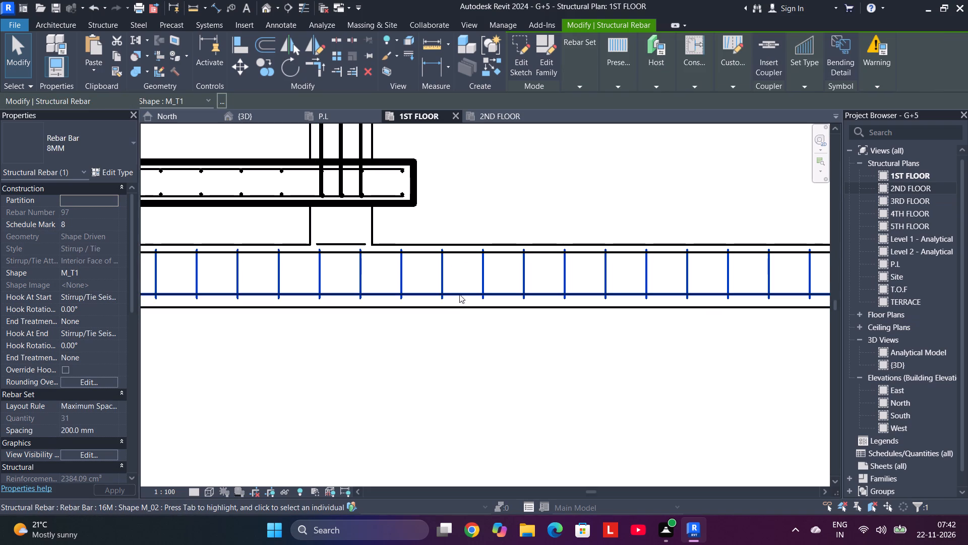
key(Down)
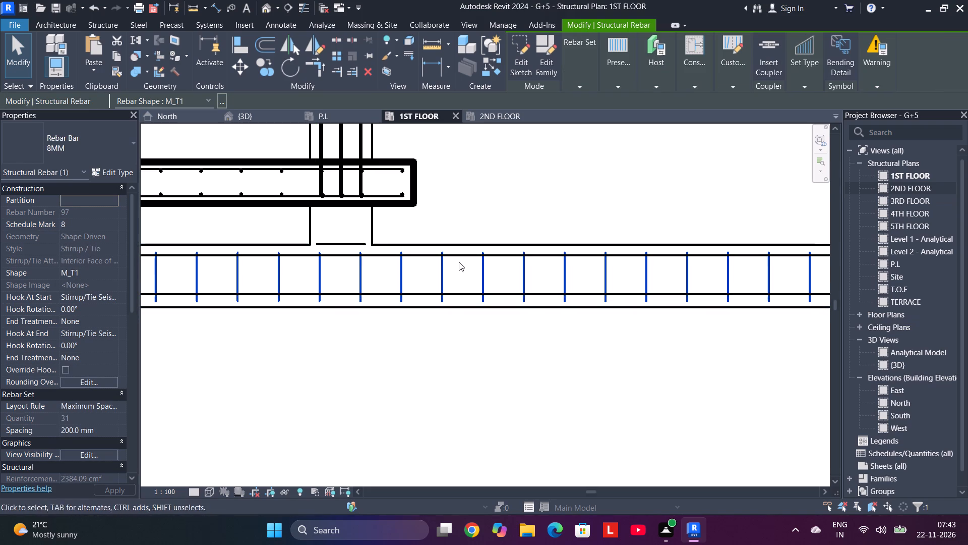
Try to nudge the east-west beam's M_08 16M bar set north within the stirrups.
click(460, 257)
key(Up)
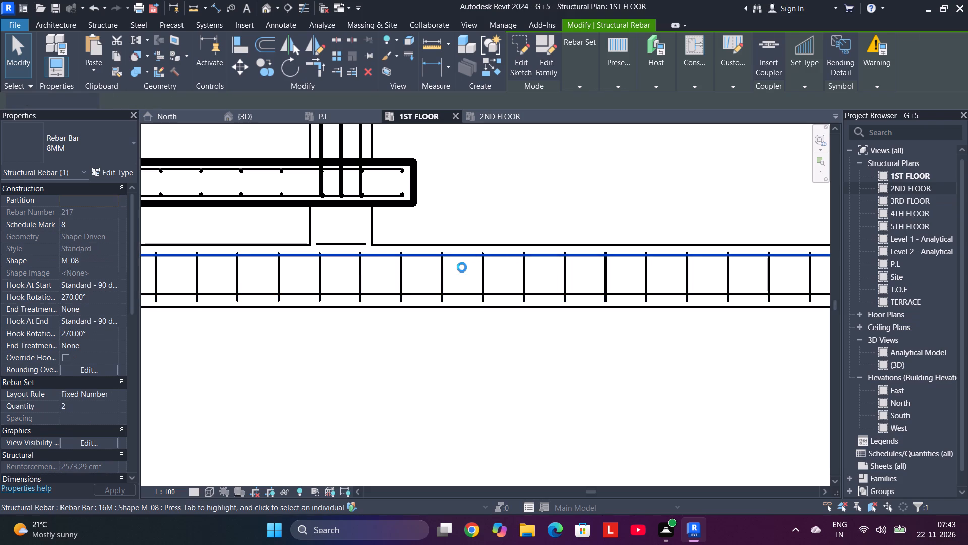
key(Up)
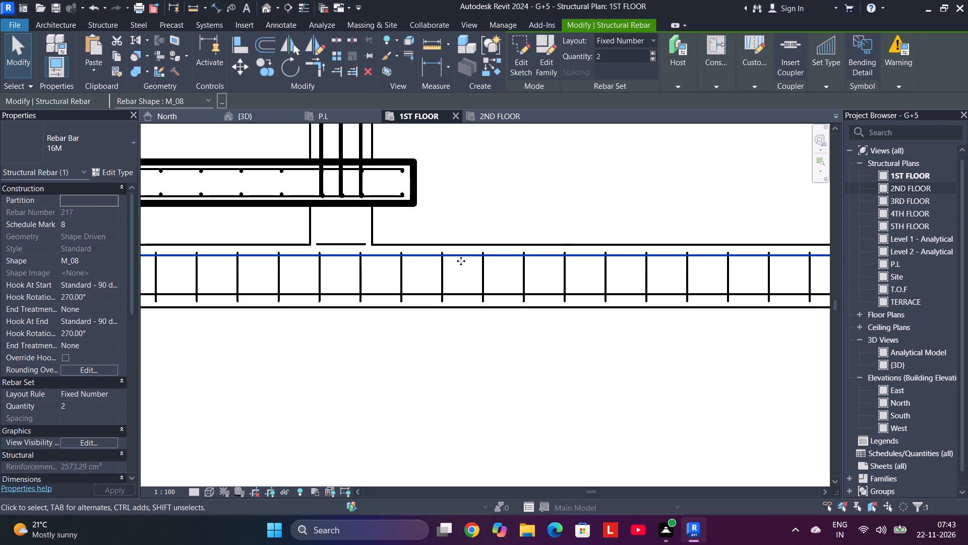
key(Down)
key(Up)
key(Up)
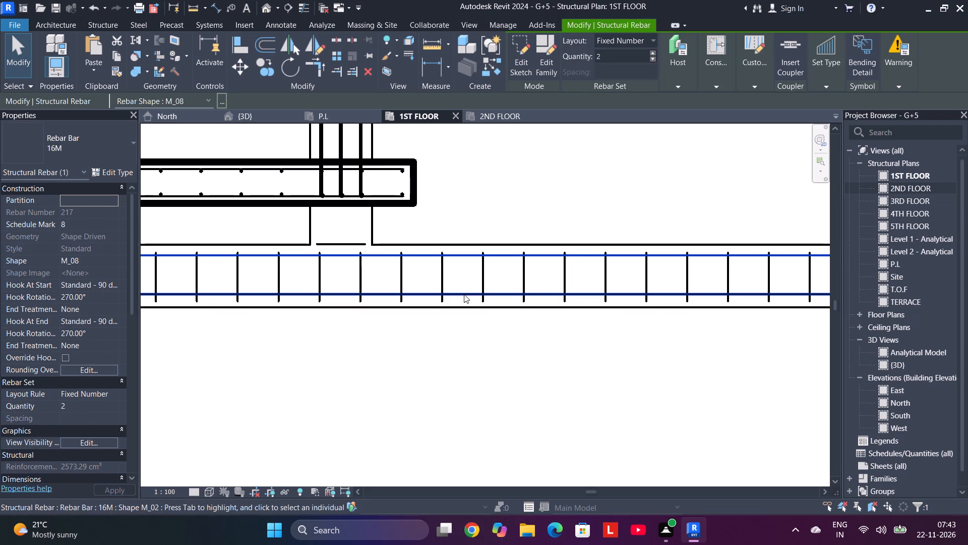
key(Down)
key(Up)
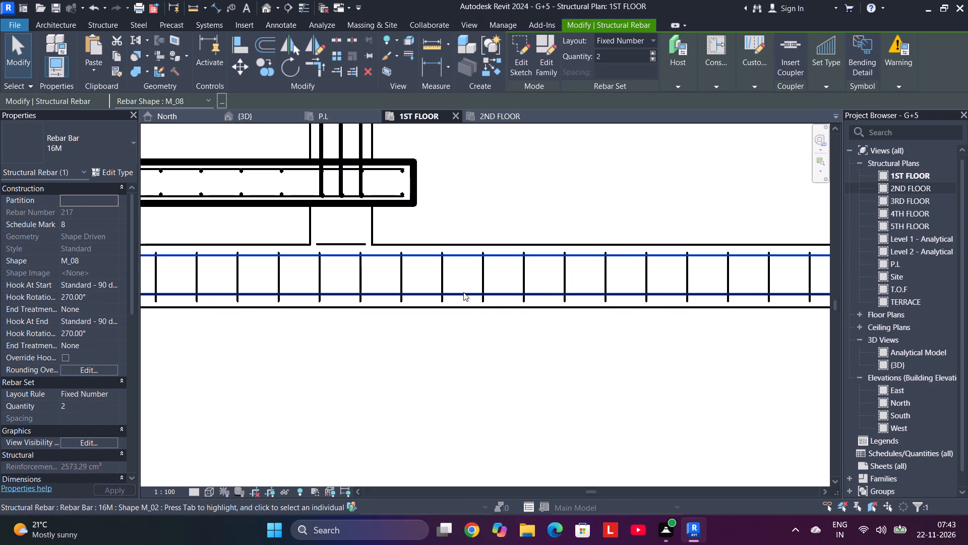
Nudge the M_02 16M bar set south toward the south side of the east-west beam's stirrups.
click(463, 292)
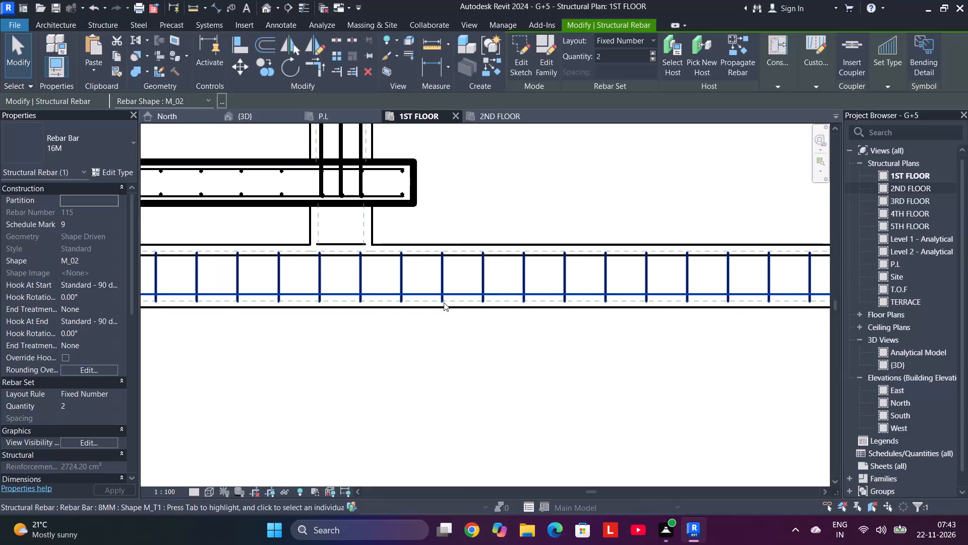
key(Down)
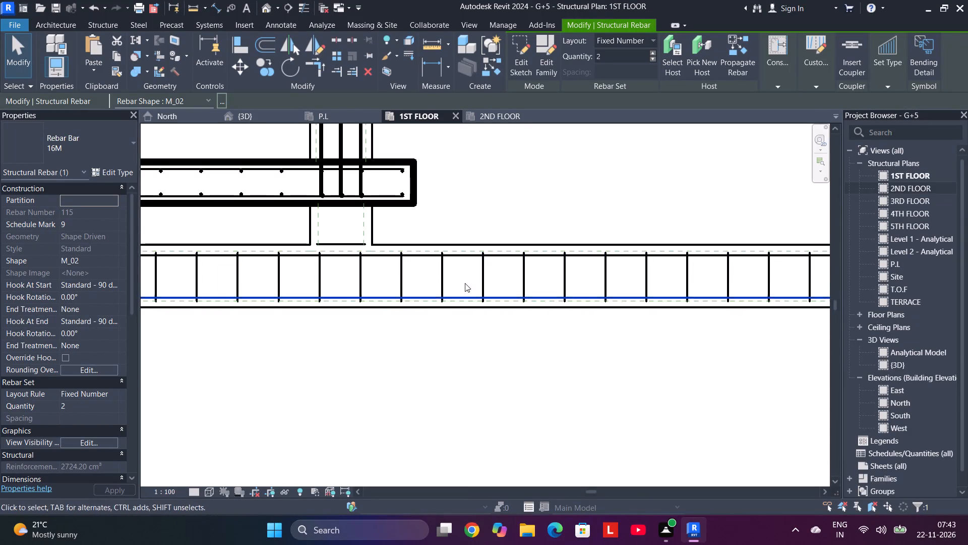
Extend the west end of the M_08 16M bar set slightly farther into the west-edge beam junction.
scroll(467, 277, down, 5)
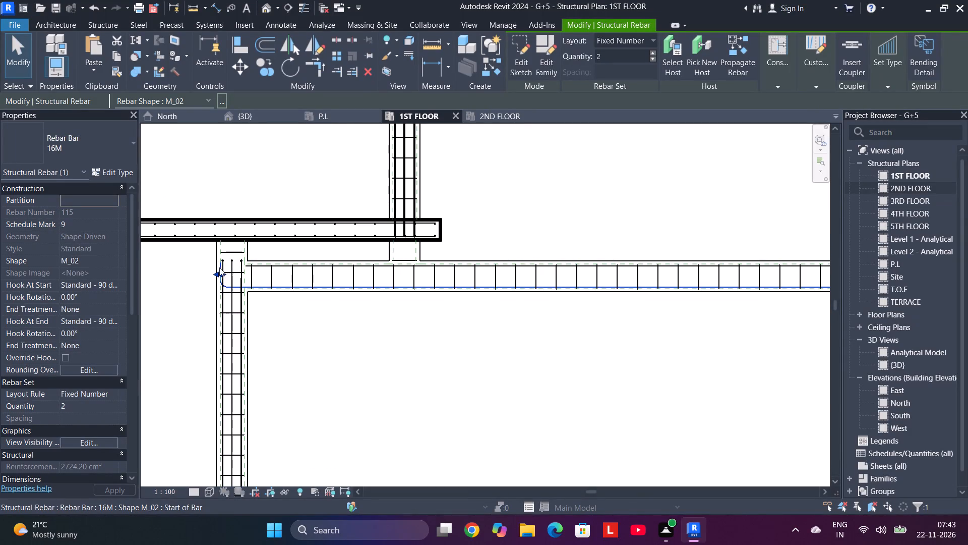
click(302, 269)
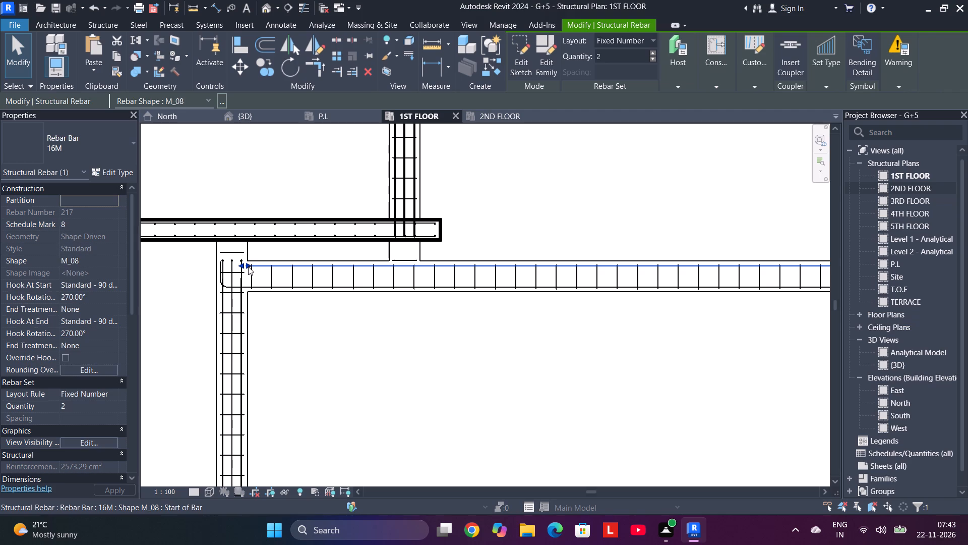
drag(249, 266, 240, 265)
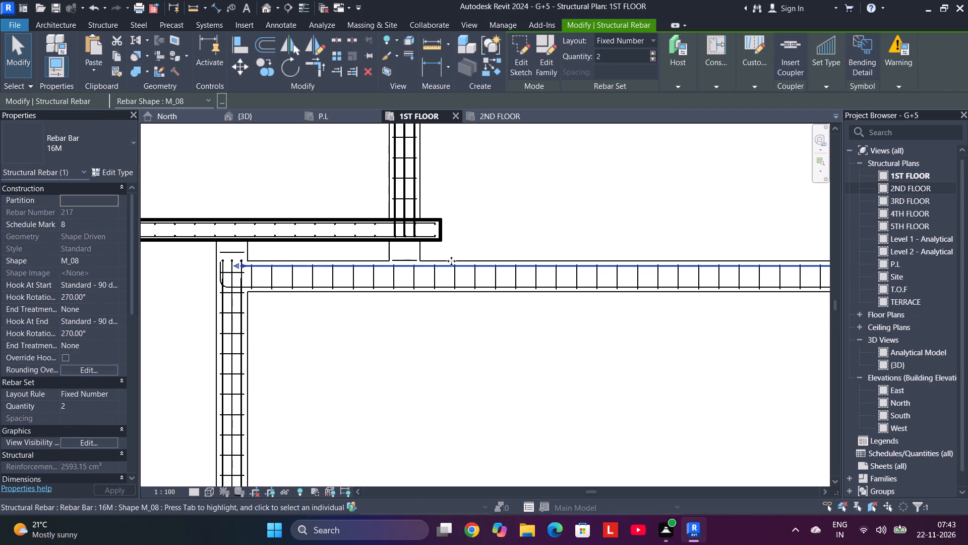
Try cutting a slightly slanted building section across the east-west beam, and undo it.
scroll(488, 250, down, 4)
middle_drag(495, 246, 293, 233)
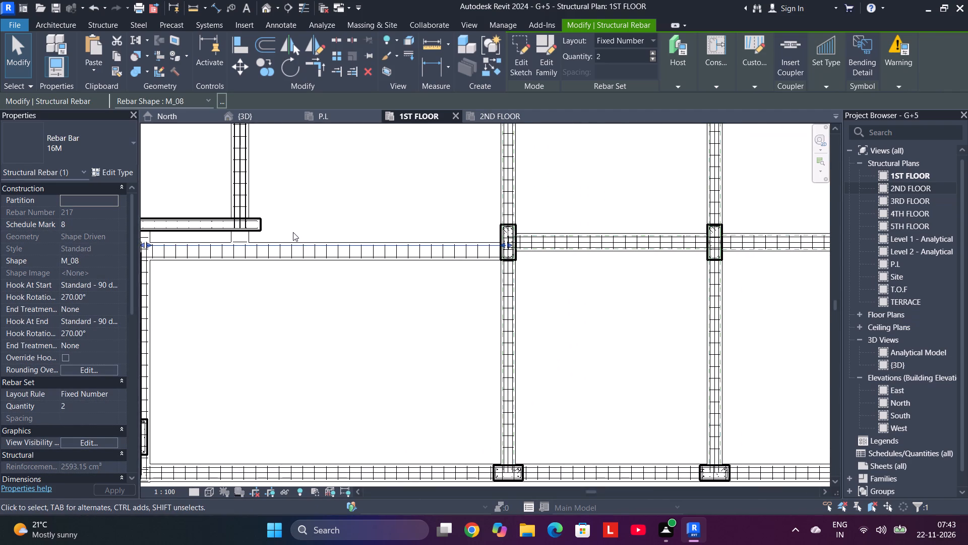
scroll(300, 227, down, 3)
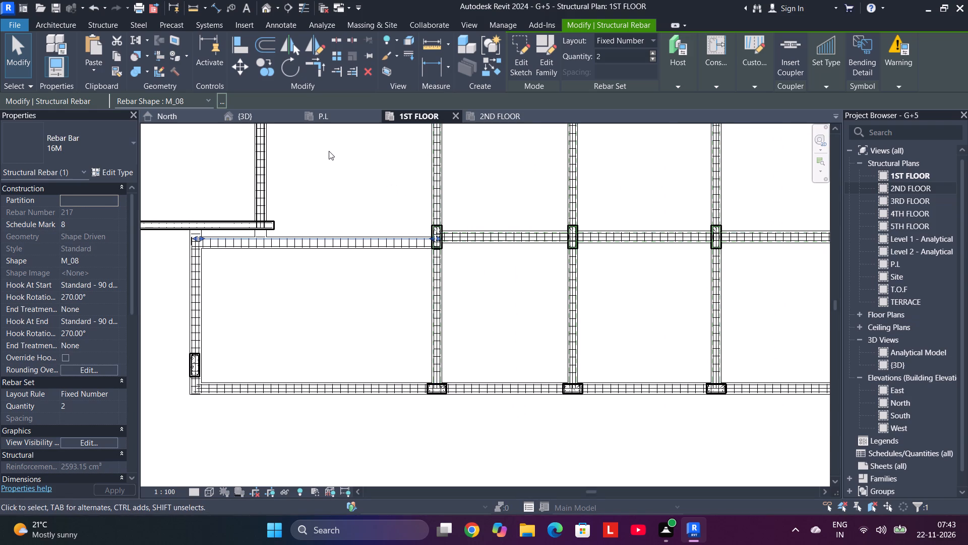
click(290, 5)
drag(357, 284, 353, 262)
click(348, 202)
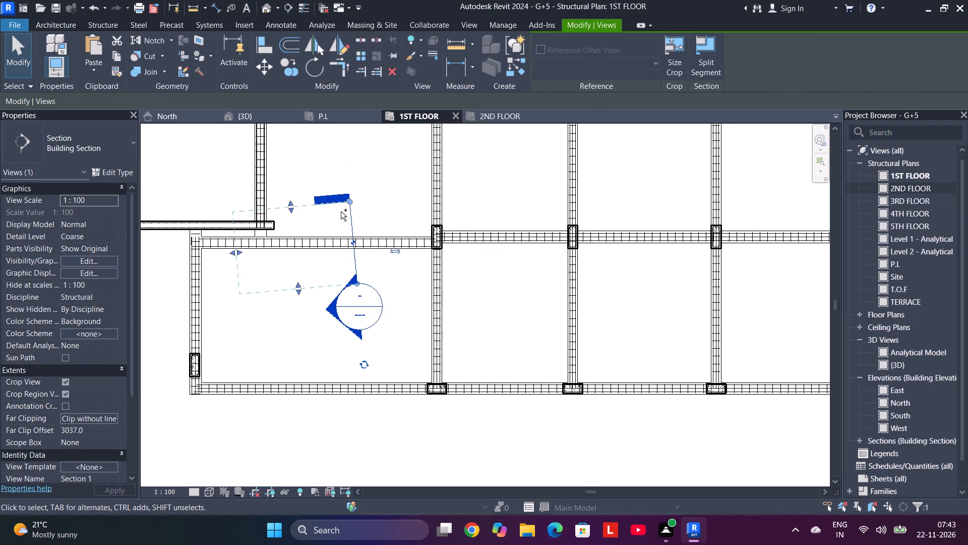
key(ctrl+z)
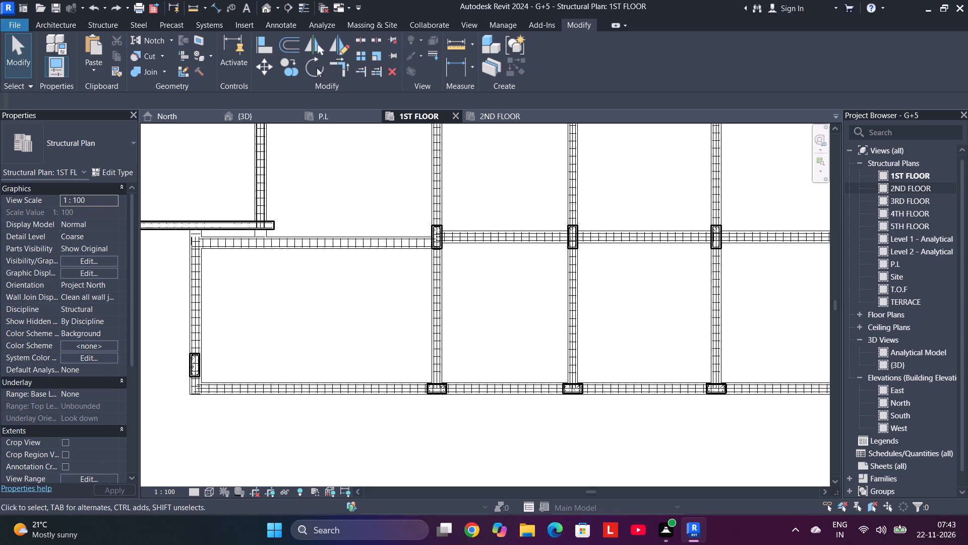
Cut a building section facing west across the southwest bay's east-west beam and open the section view.
click(288, 5)
drag(378, 288, 374, 271)
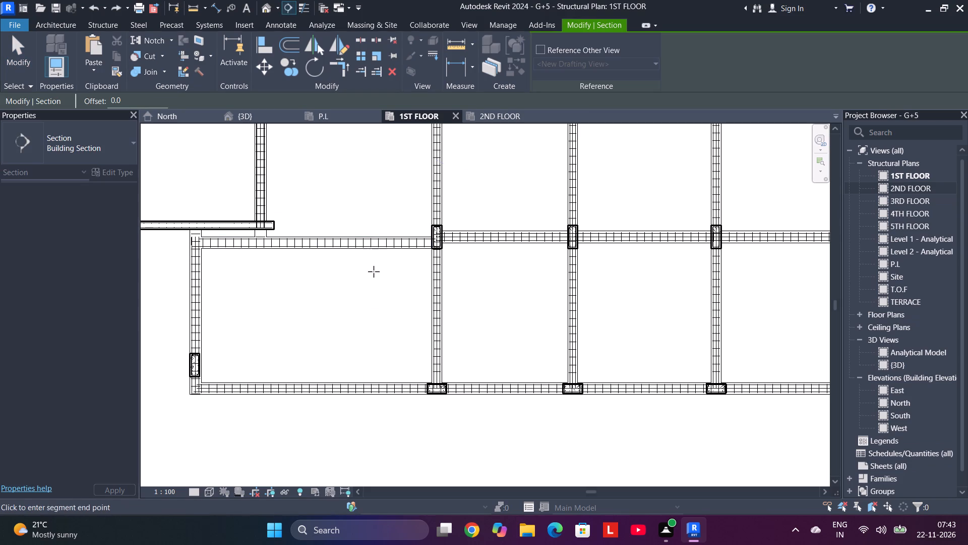
drag(374, 271, 376, 282)
click(374, 205)
click(367, 201)
right_click(367, 201)
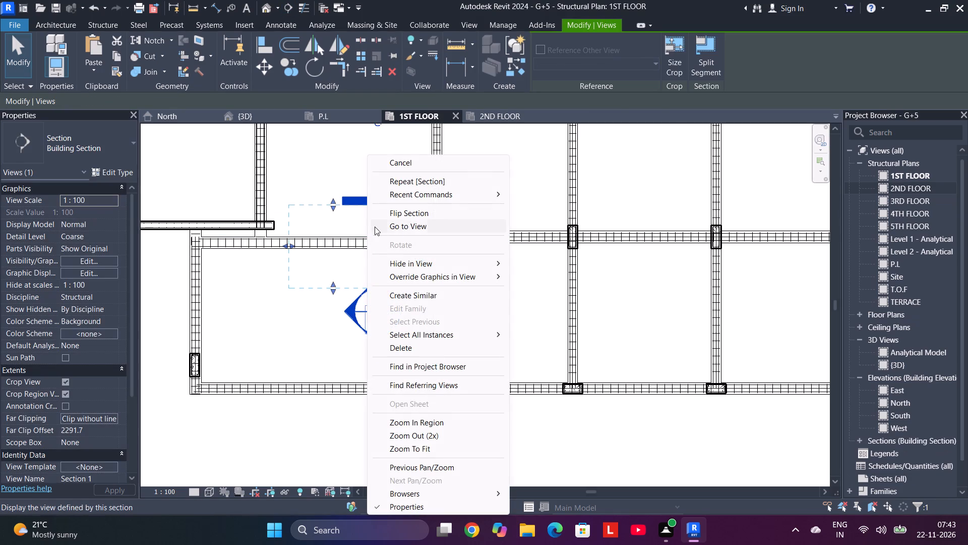
click(407, 226)
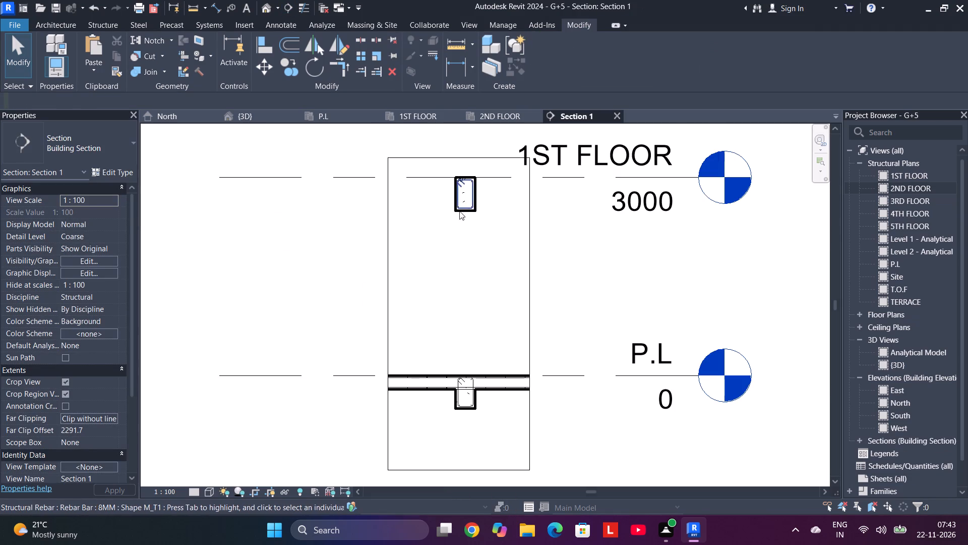
Nudge the M_02 16M bar set one increment north, inward from the south side of the beam's stirrup.
scroll(469, 207, up, 6)
middle_drag(532, 182, 505, 274)
scroll(446, 237, up, 6)
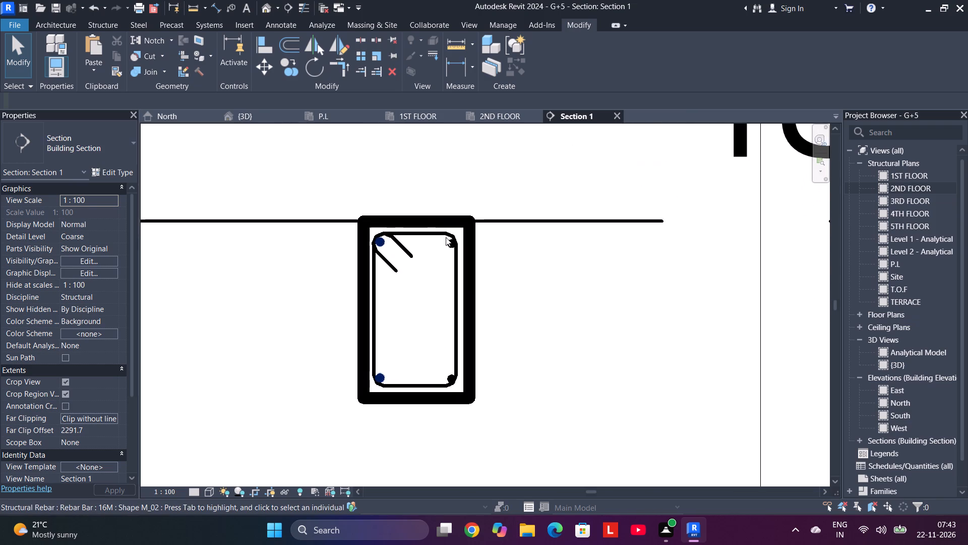
click(450, 243)
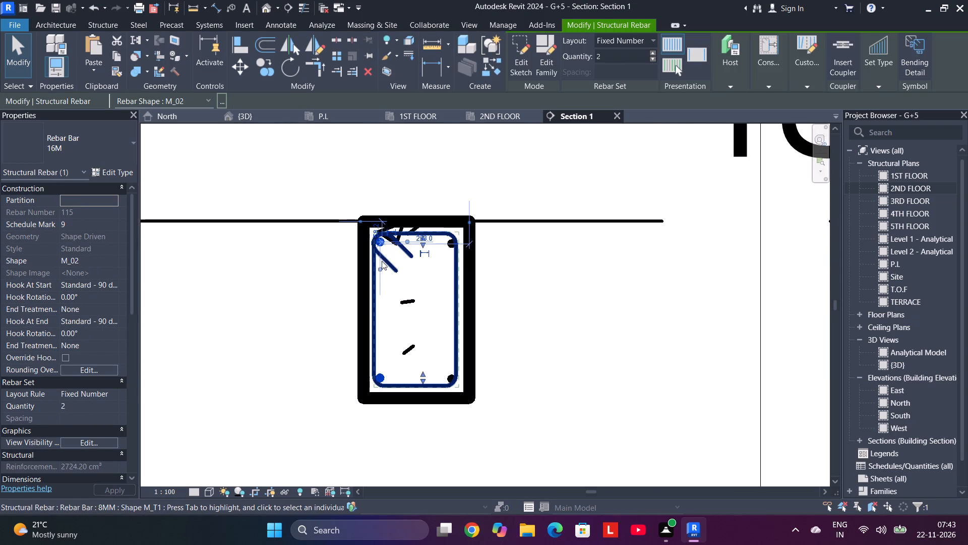
key(Right)
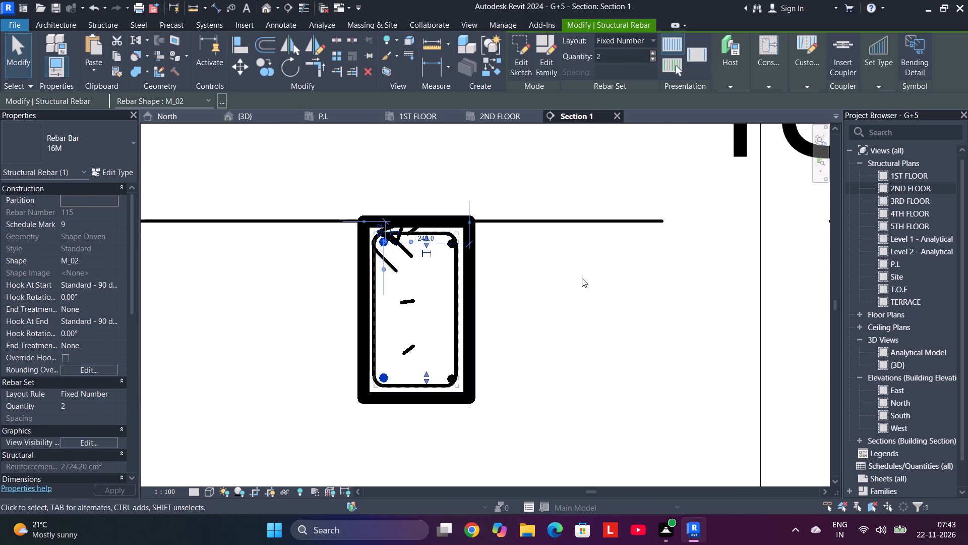
click(582, 278)
click(448, 242)
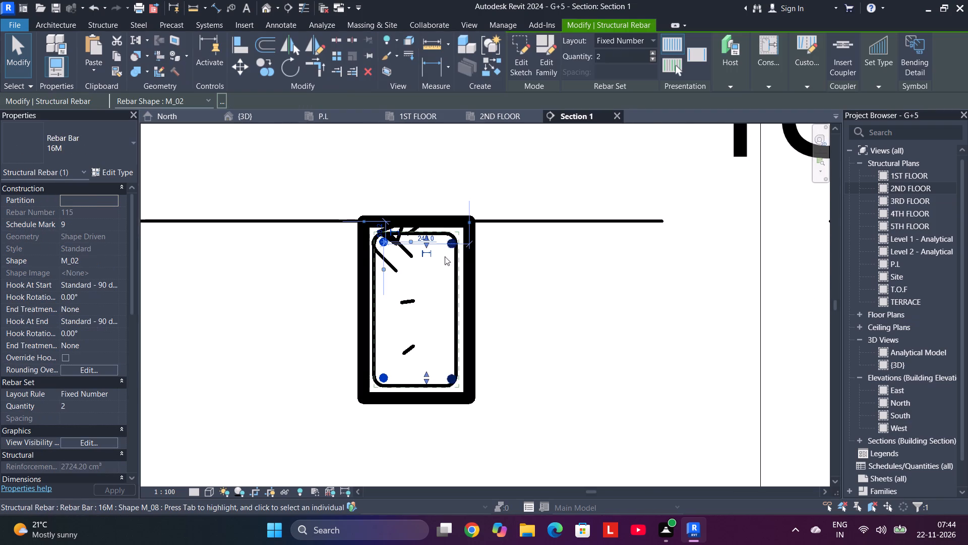
scroll(436, 247, up, 5)
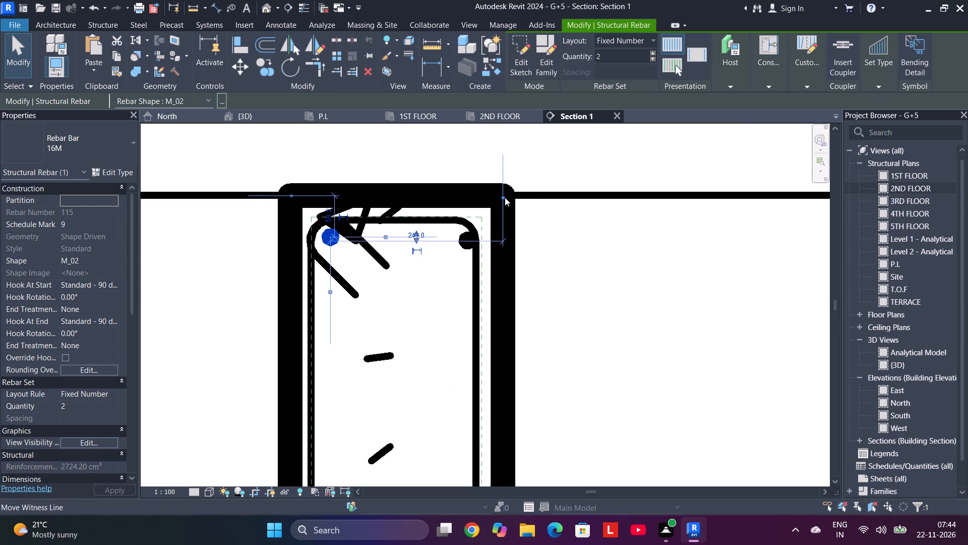
drag(505, 197, 392, 197)
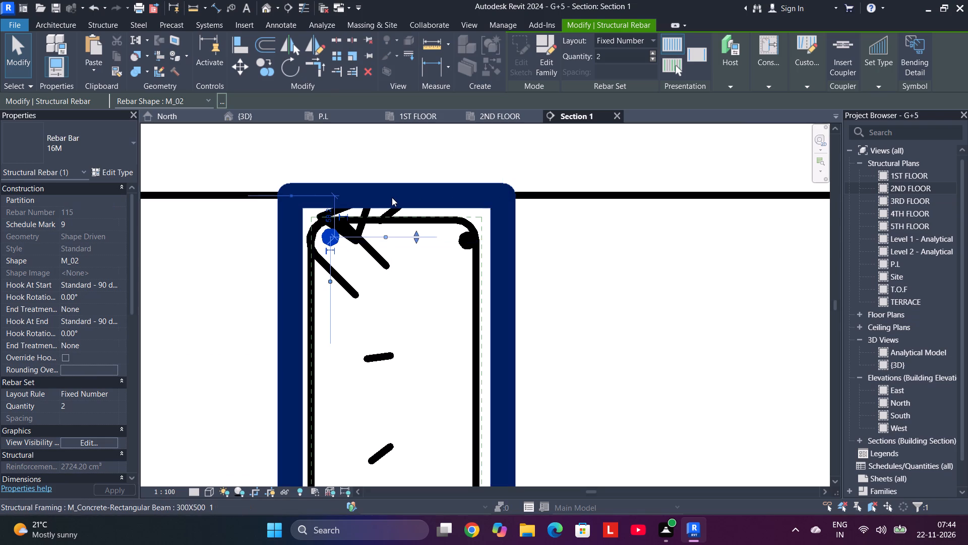
Nudge the M_08 16M bar set three increments south, inward from the north side of the beam's stirrup.
click(462, 244)
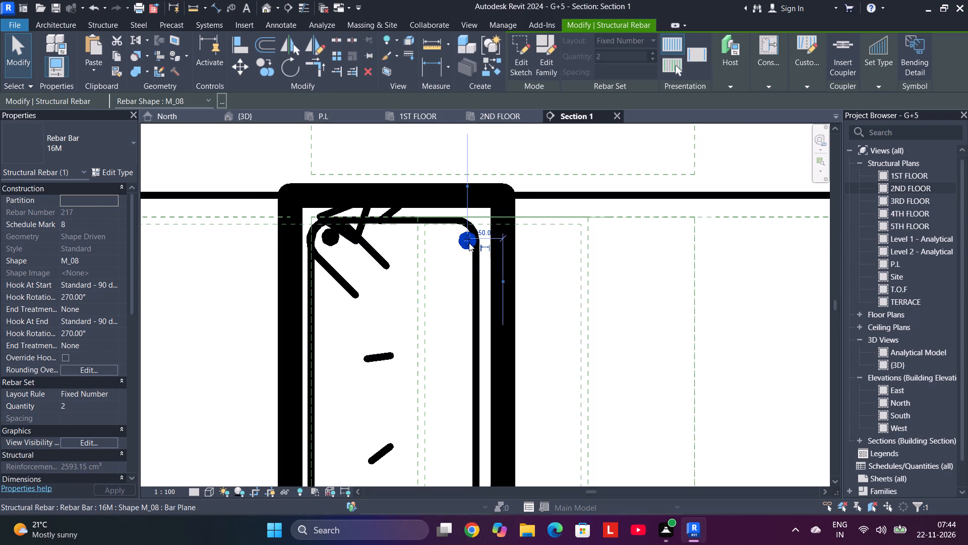
key(Left)
key(Left)
key(Left)
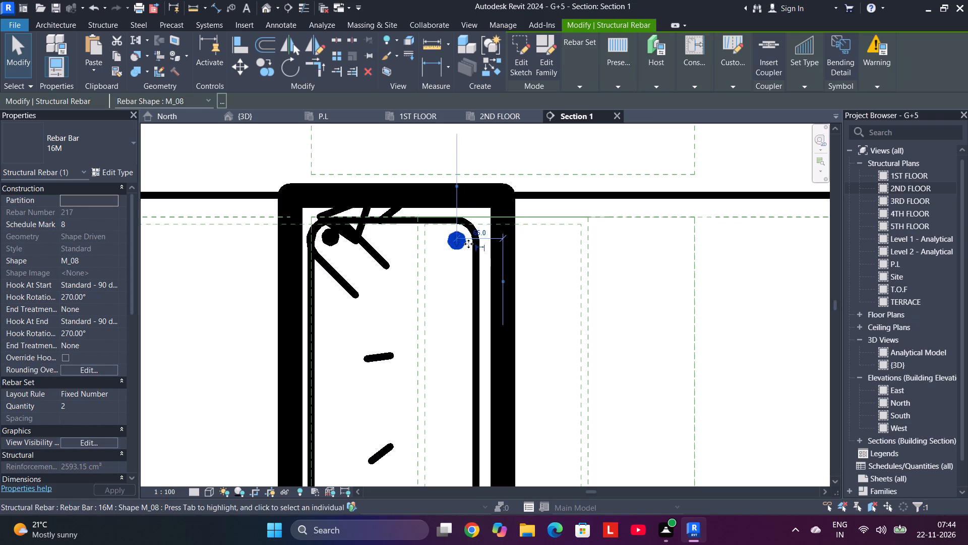
scroll(472, 276, down, 4)
middle_drag(473, 287, 479, 251)
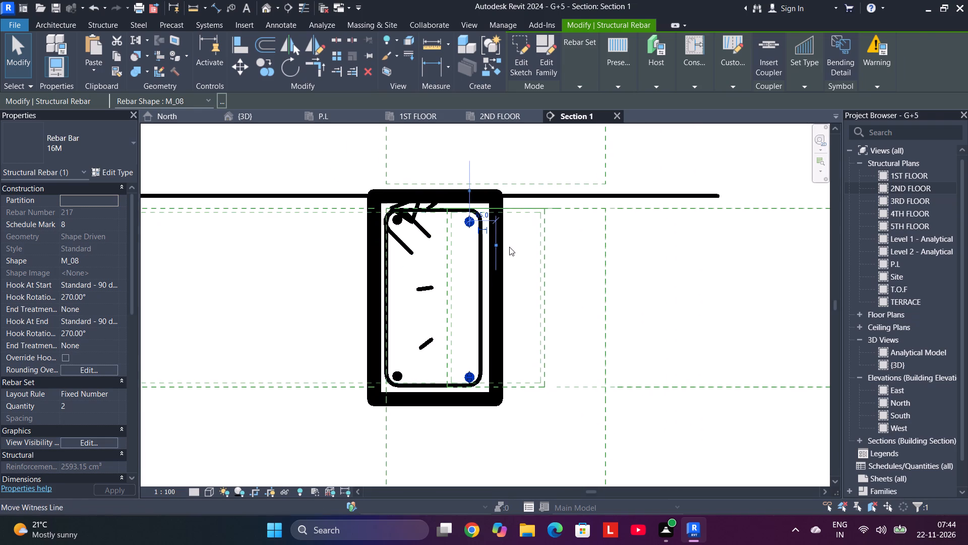
click(304, 283)
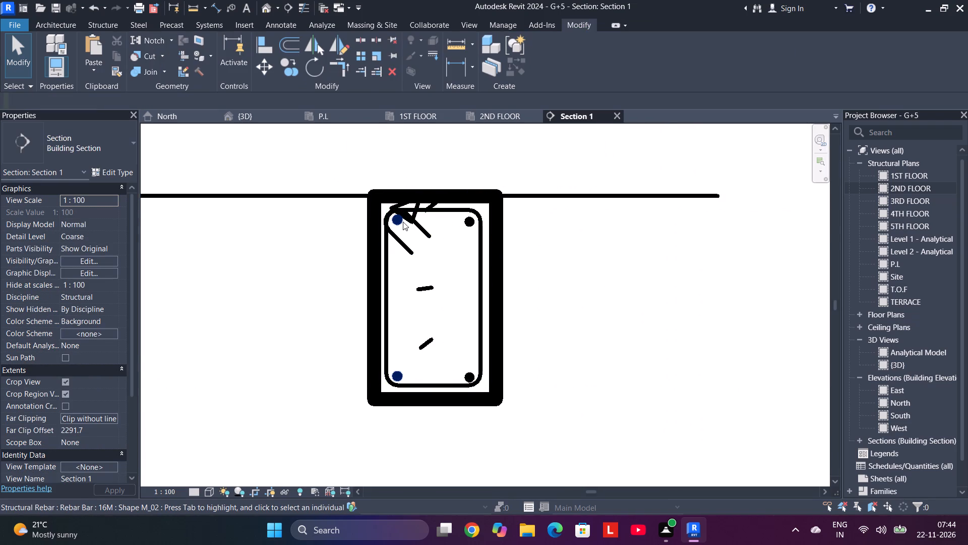
Copy the M_02 16M bar set to the middle of the beam's width, between the two side bar sets.
click(399, 222)
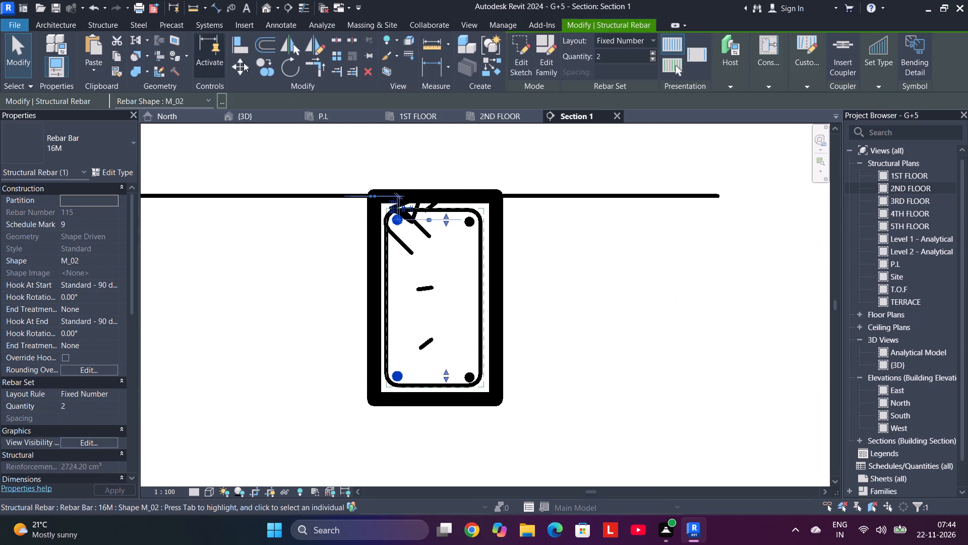
click(269, 68)
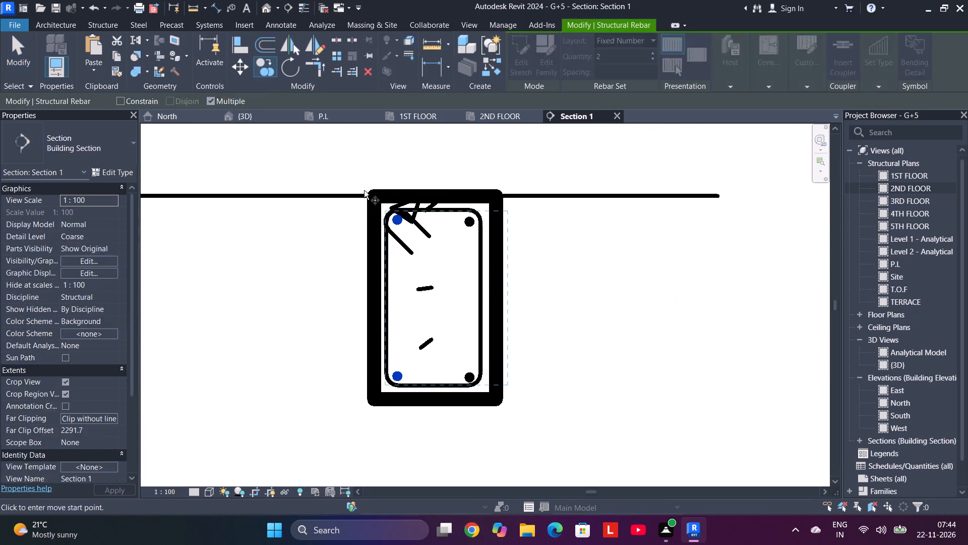
scroll(404, 224, up, 4)
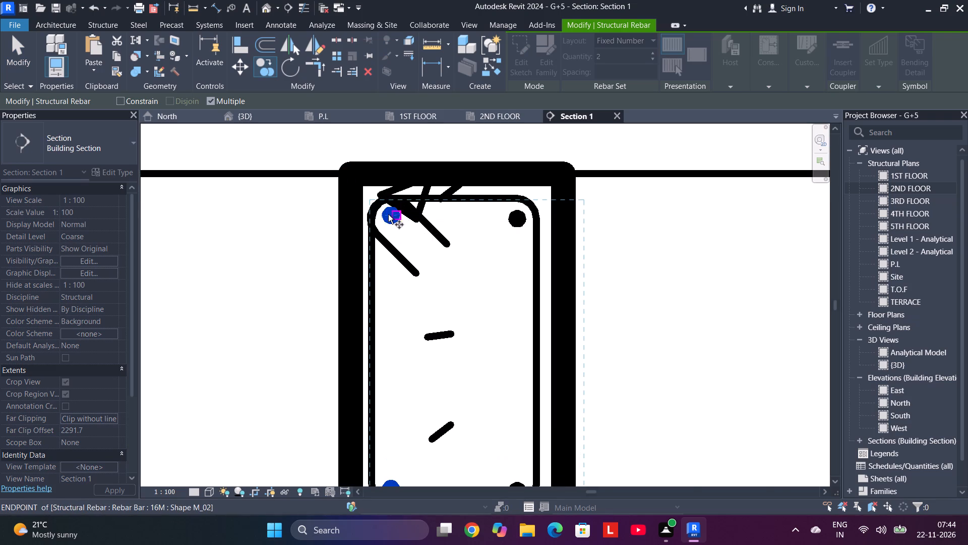
scroll(388, 214, up, 5)
click(394, 215)
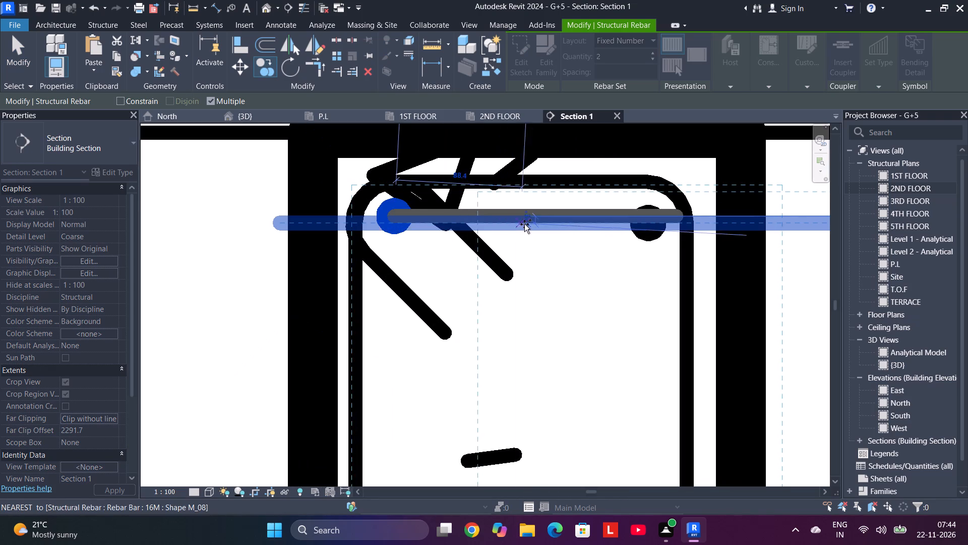
click(527, 224)
scroll(528, 224, down, 11)
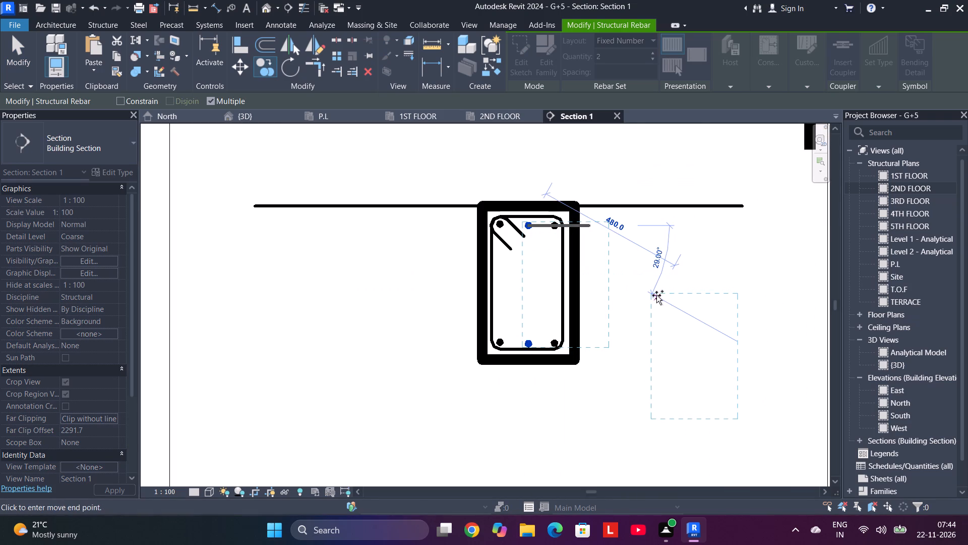
key(Escape)
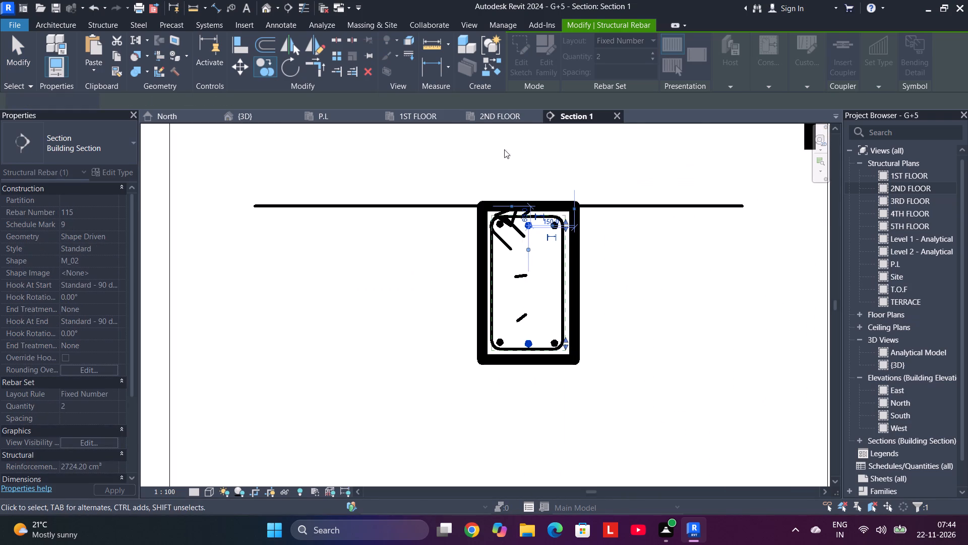
Return to the 1ST FLOOR plan and examine the beam reinforcement from the southwest bay across to the northeast corner.
click(421, 113)
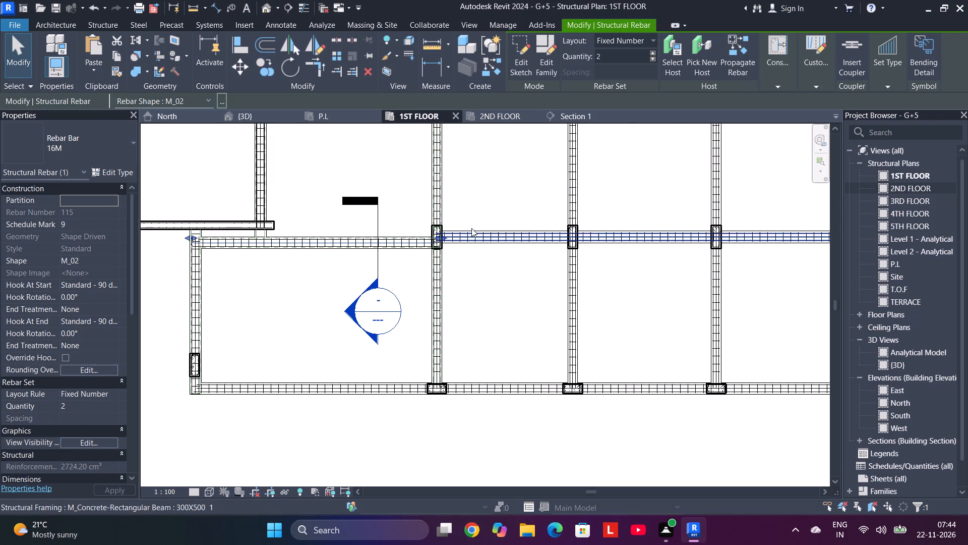
scroll(471, 229, down, 3)
scroll(322, 250, up, 7)
middle_drag(322, 250, 342, 253)
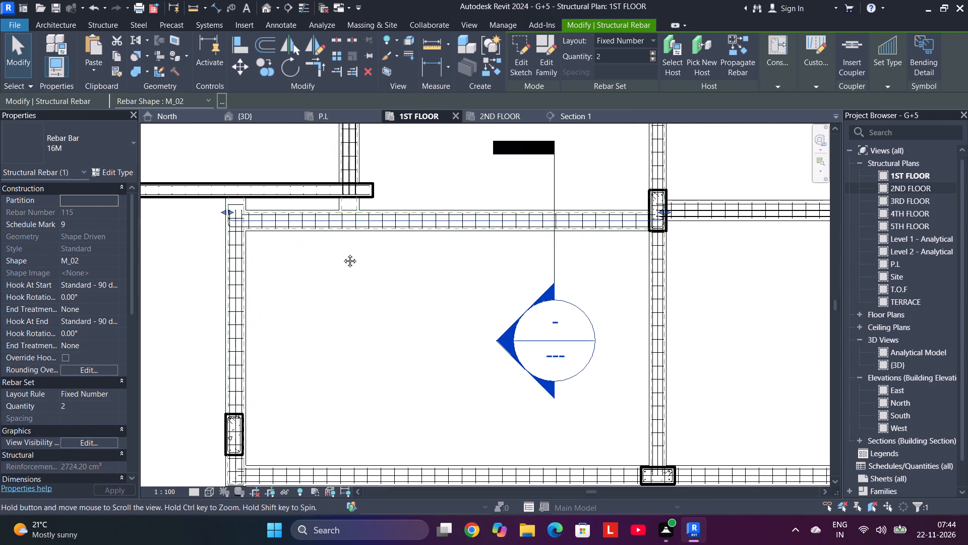
middle_drag(342, 253, 408, 264)
scroll(329, 216, up, 5)
scroll(364, 239, down, 4)
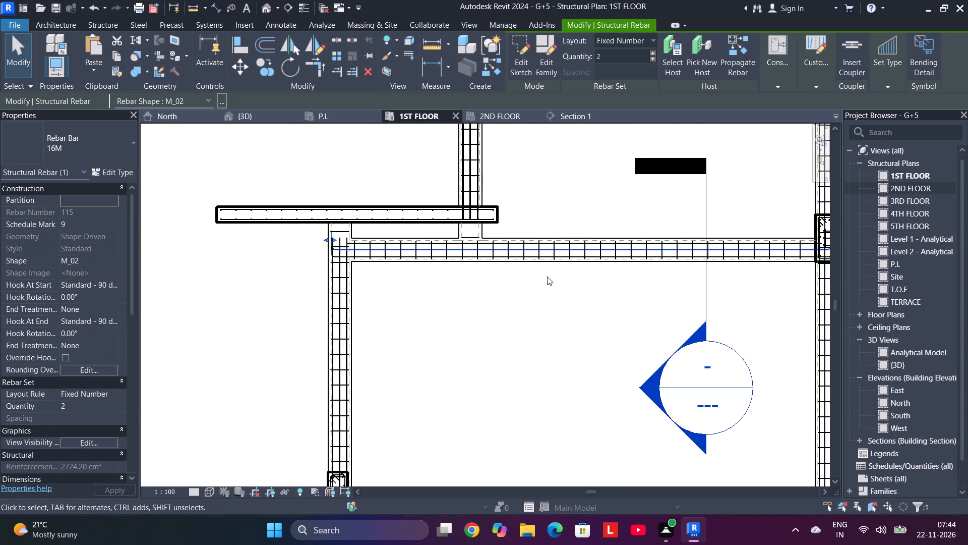
middle_drag(552, 277, 461, 298)
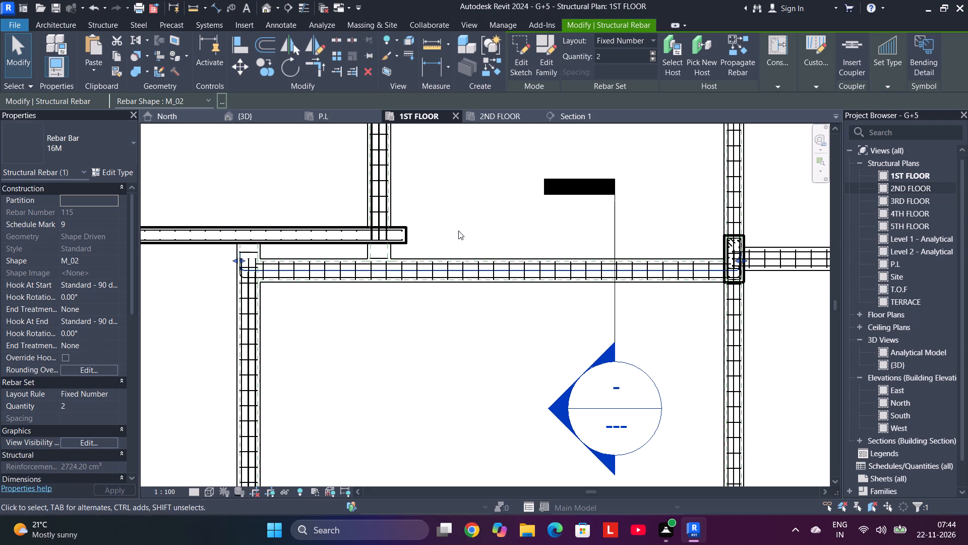
middle_drag(456, 222, 456, 247)
scroll(453, 251, down, 2)
middle_drag(453, 251, 449, 189)
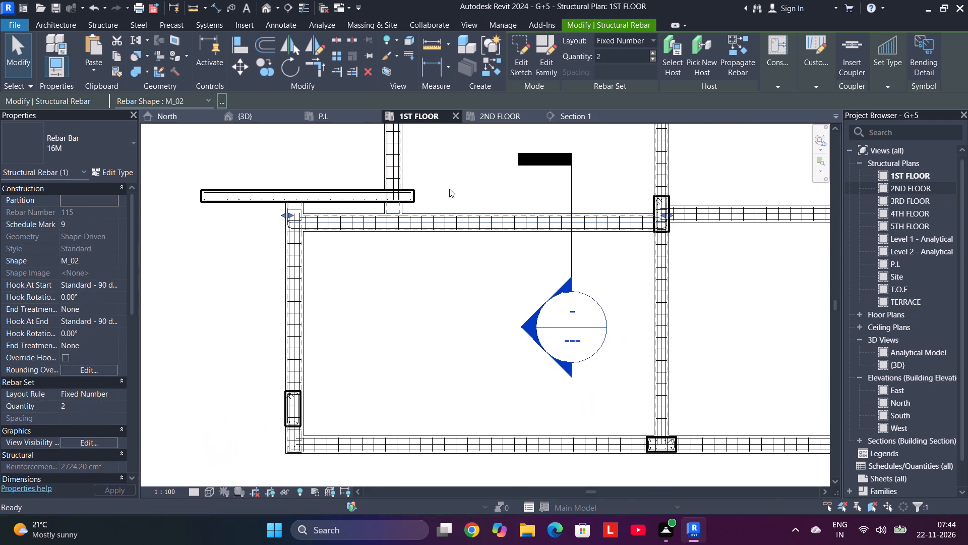
scroll(454, 296, down, 4)
middle_drag(450, 301, 331, 430)
middle_click(331, 430)
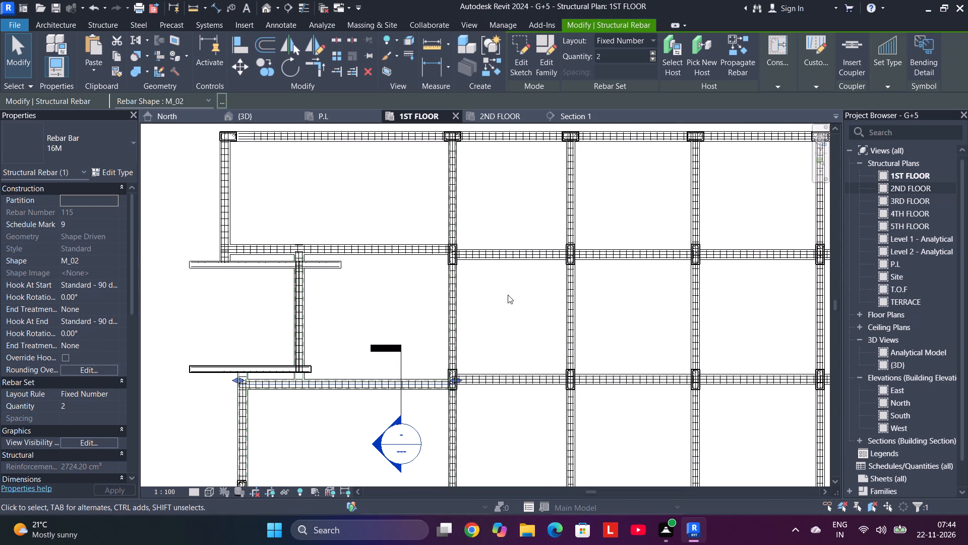
middle_drag(508, 295, 221, 294)
middle_click(221, 294)
middle_drag(592, 300, 295, 281)
middle_click(295, 281)
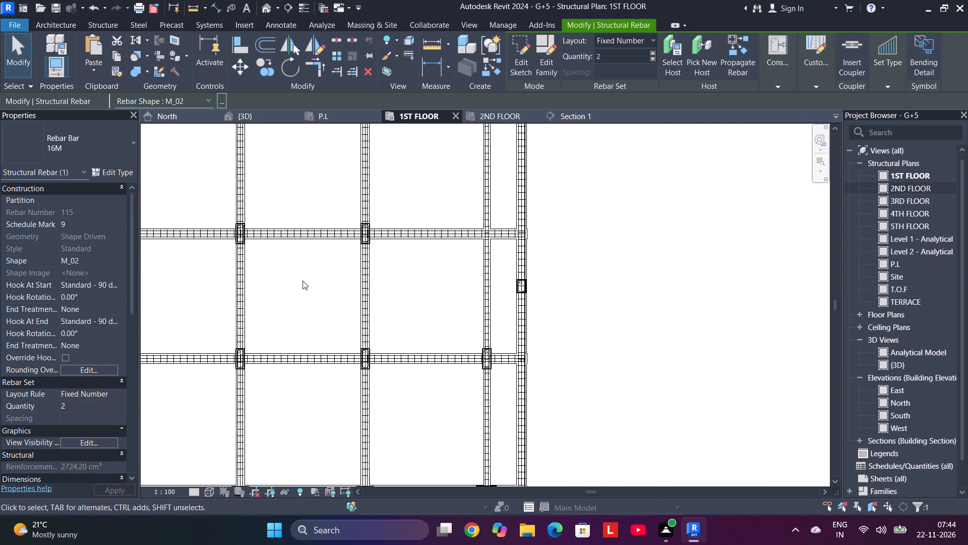
middle_drag(496, 199, 381, 266)
middle_click(381, 266)
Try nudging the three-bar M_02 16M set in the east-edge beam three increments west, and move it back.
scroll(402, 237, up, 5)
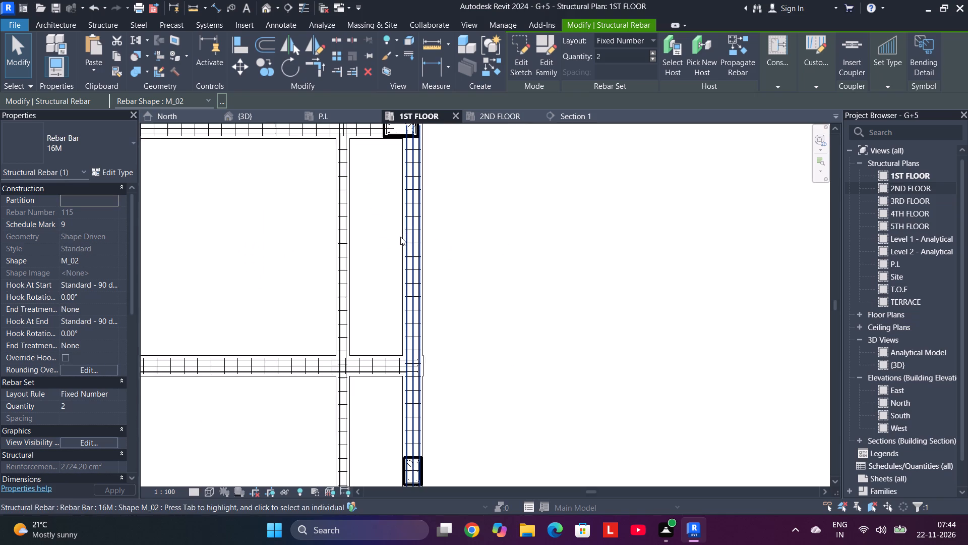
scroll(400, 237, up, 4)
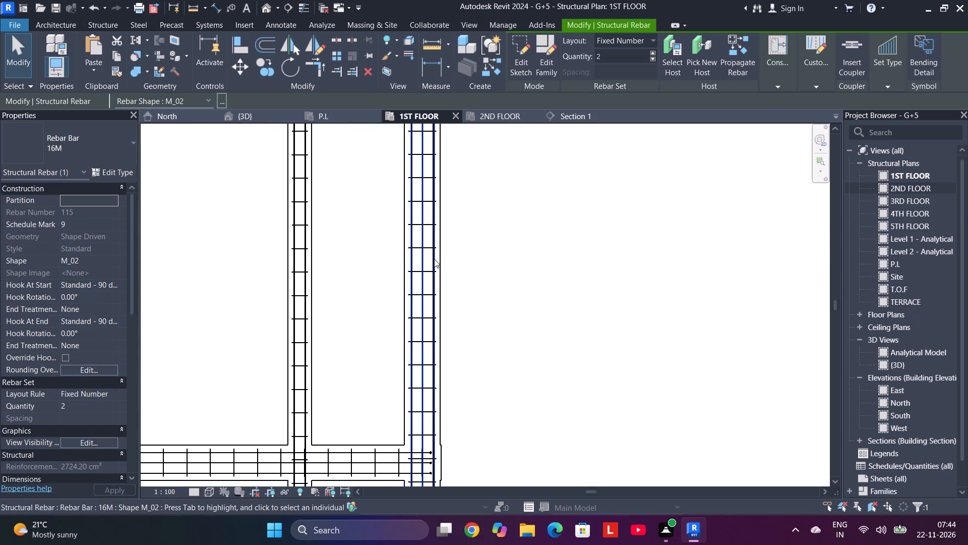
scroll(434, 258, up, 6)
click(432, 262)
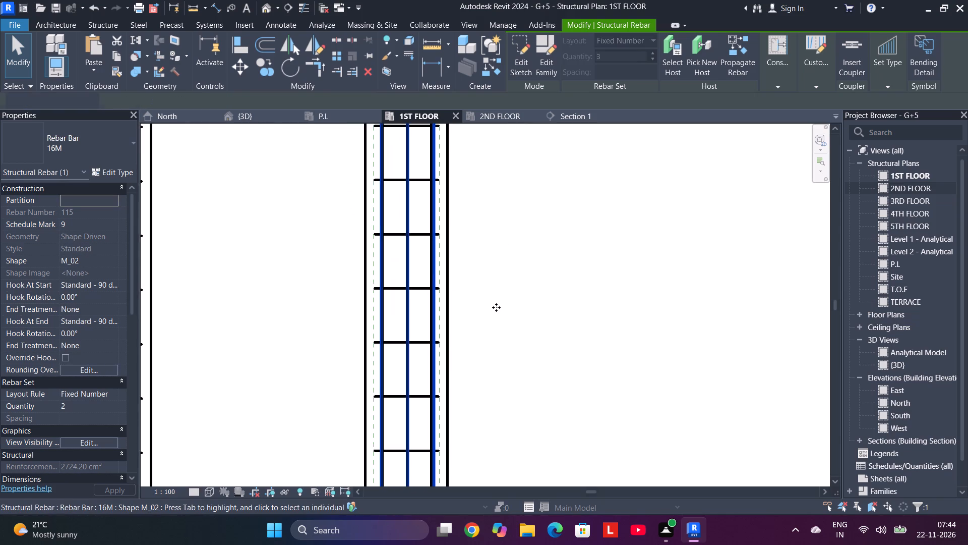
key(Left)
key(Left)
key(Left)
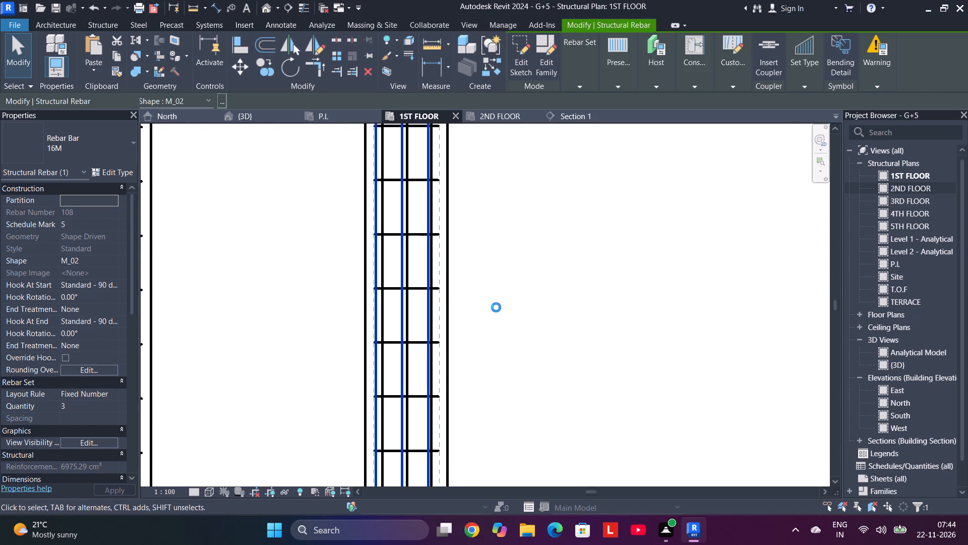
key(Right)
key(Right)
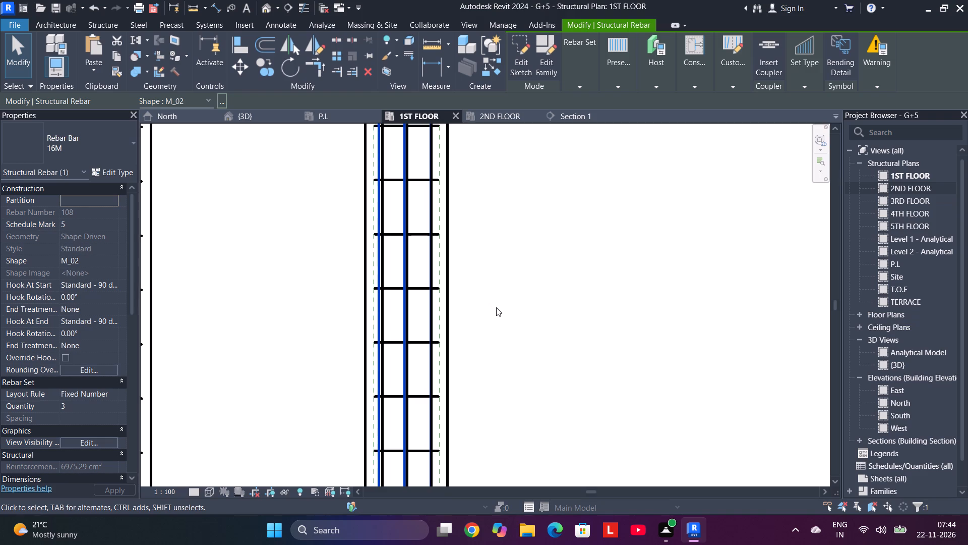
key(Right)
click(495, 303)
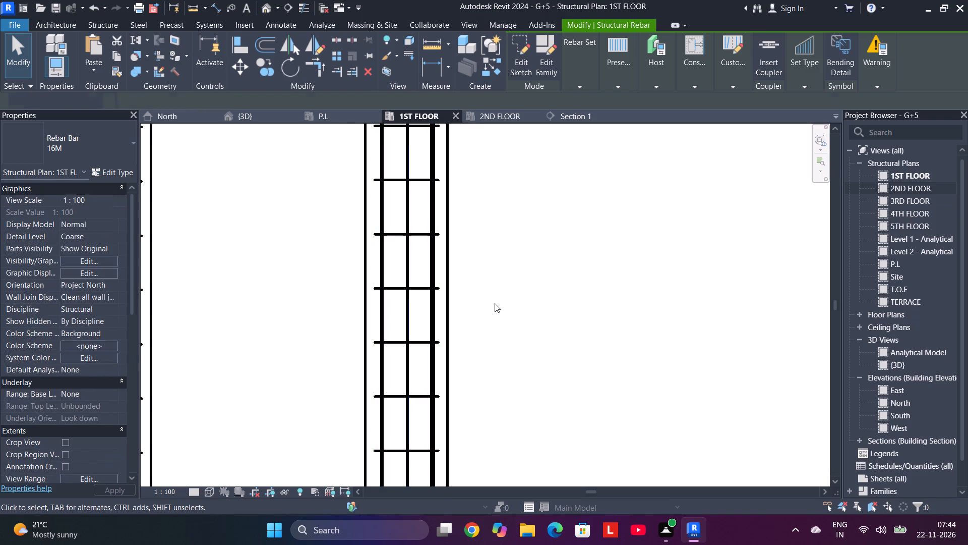
Extend the middle M_08 16M bar set of the 1ST FLOOR north-edge beam further east into the northeast corner column.
scroll(496, 301, down, 13)
middle_drag(523, 256, 535, 319)
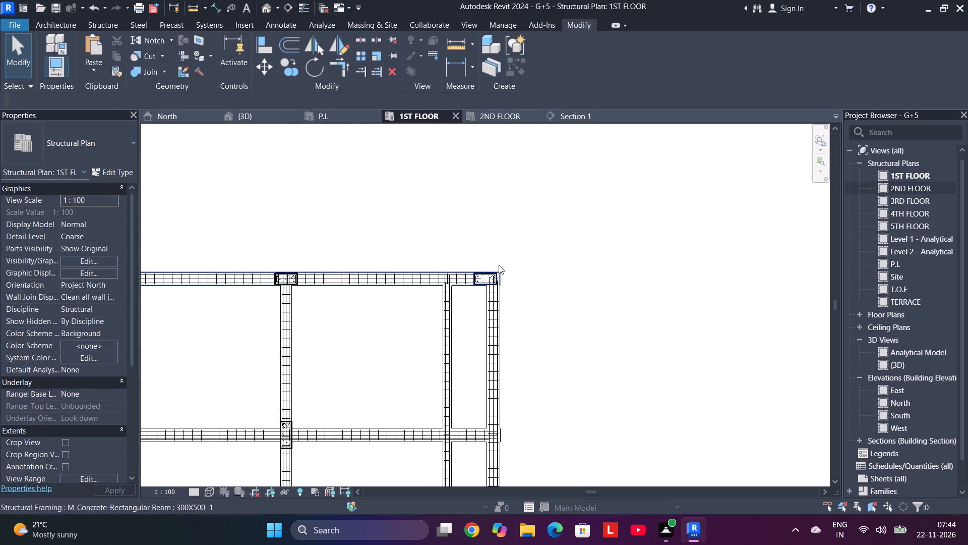
scroll(483, 281, up, 11)
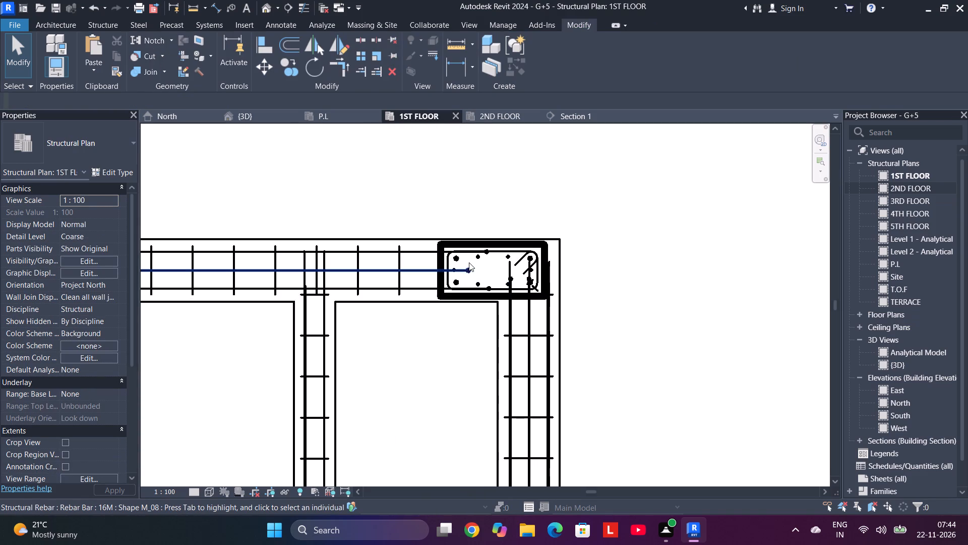
click(470, 275)
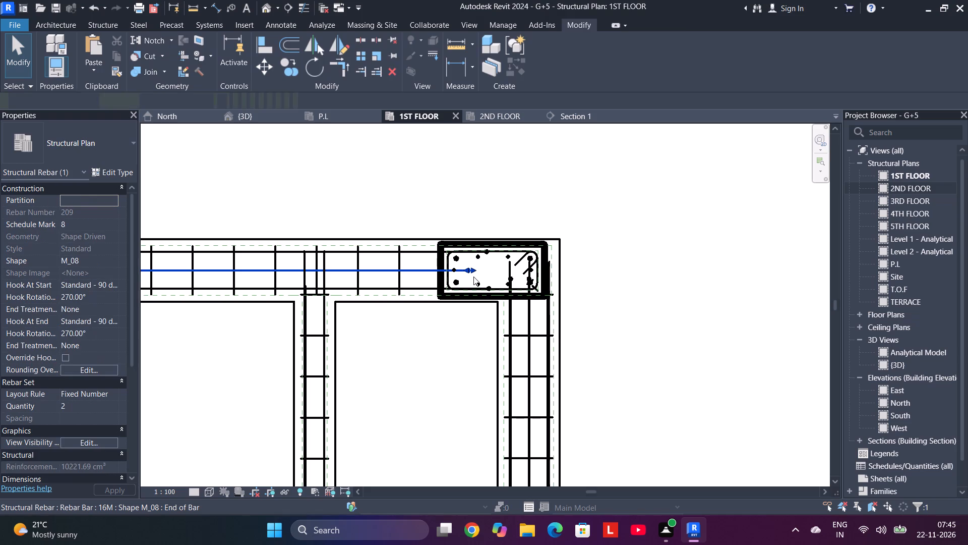
drag(474, 270, 497, 270)
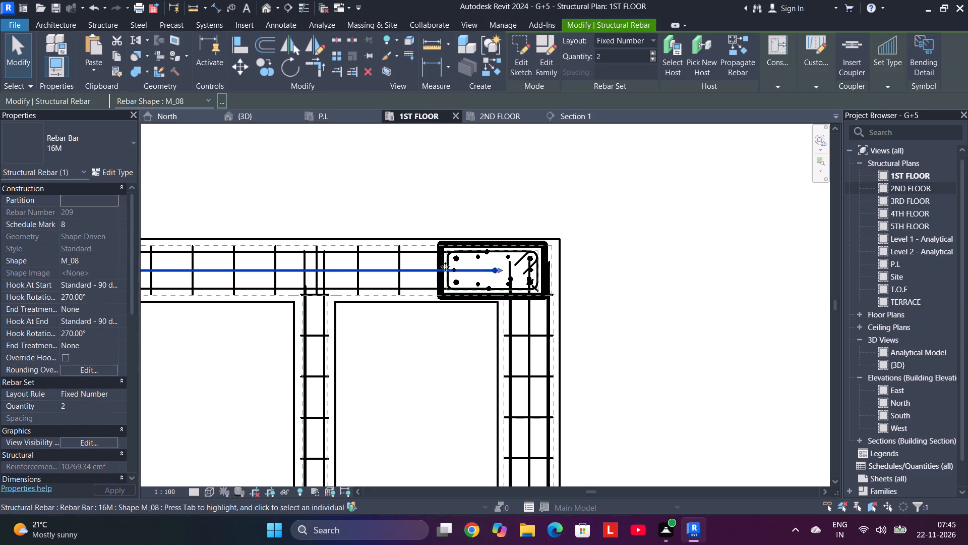
click(416, 269)
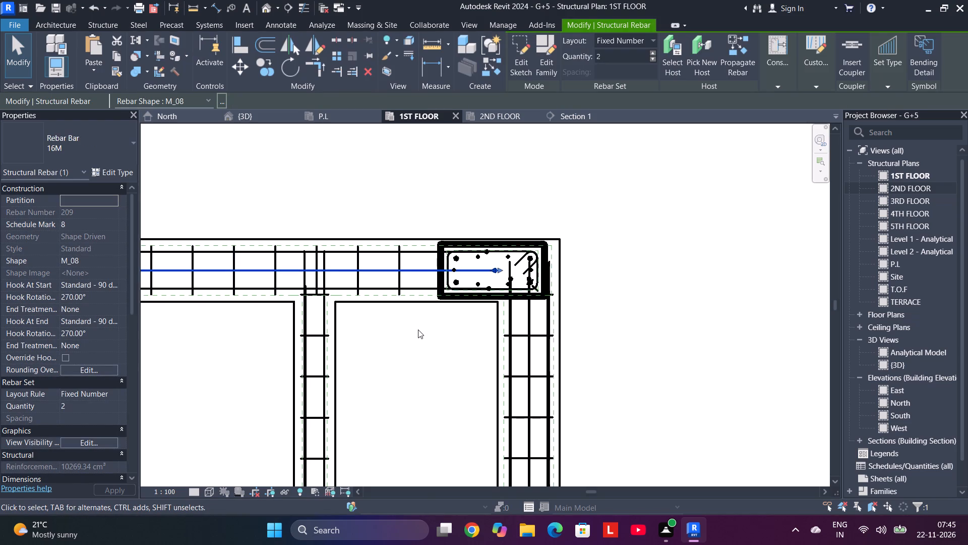
Examine the 1ST FLOOR beam reinforcement from the northeast corner across the bays to the west side.
scroll(415, 329, down, 3)
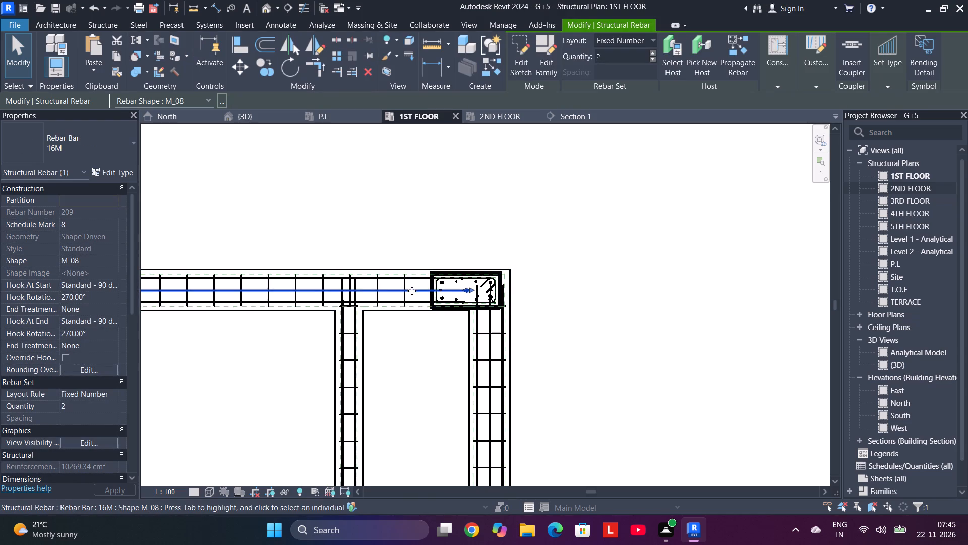
scroll(415, 323, down, 4)
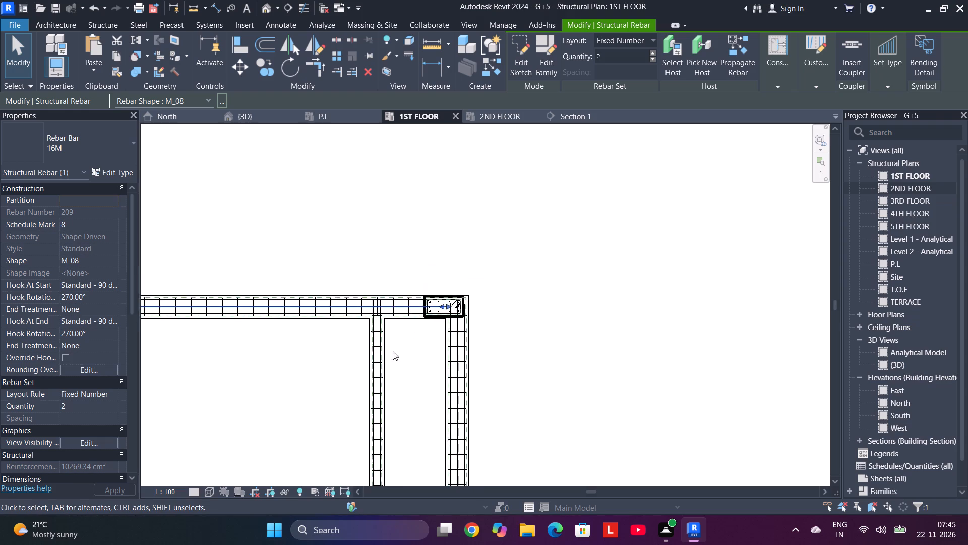
scroll(362, 349, up, 4)
scroll(381, 356, down, 6)
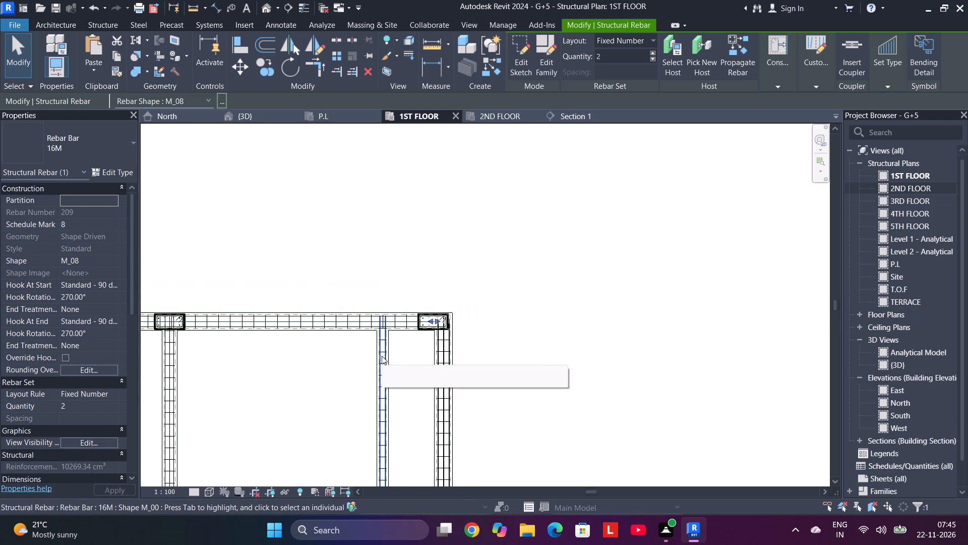
scroll(382, 356, down, 3)
middle_drag(303, 360, 389, 88)
middle_click(389, 88)
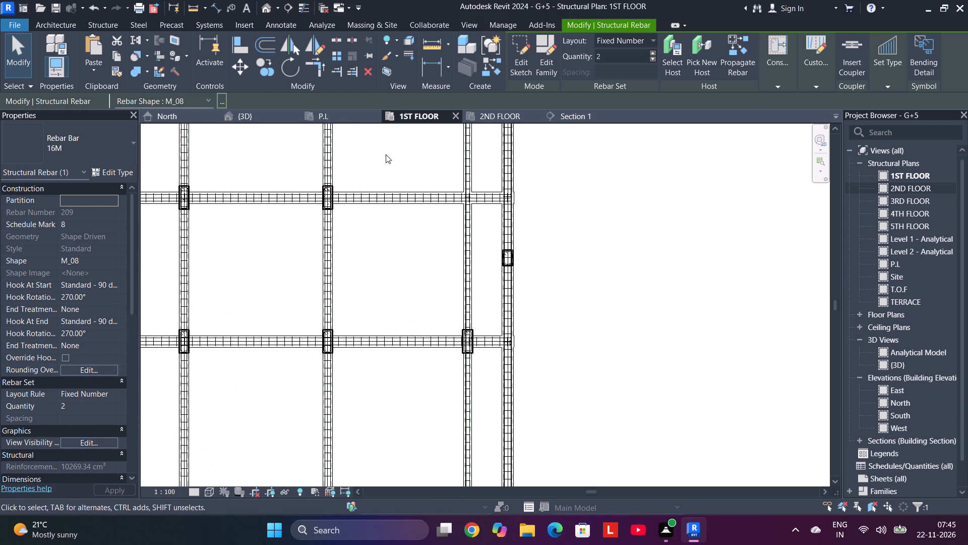
scroll(404, 314, down, 2)
middle_drag(401, 314, 595, 349)
scroll(344, 312, down, 1)
middle_drag(346, 312, 357, 310)
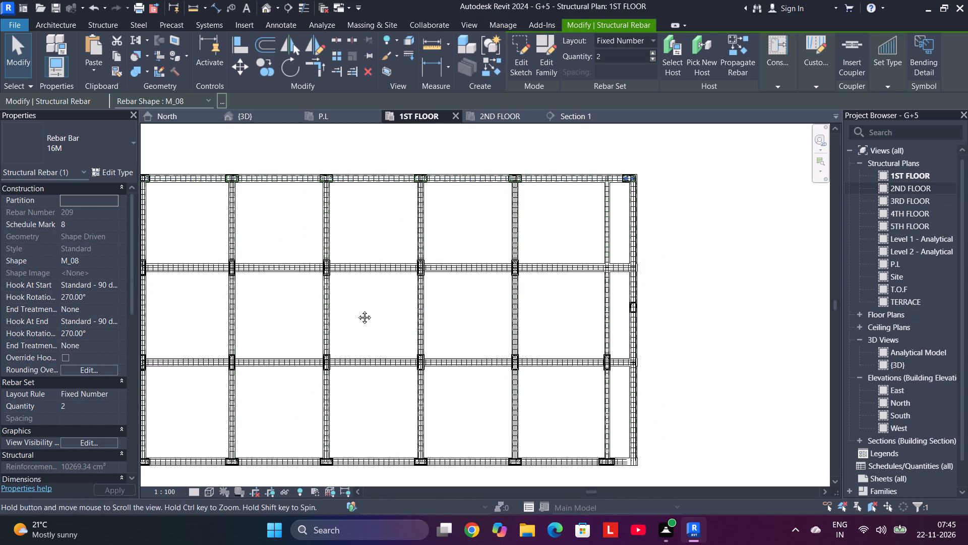
middle_drag(357, 310, 475, 310)
middle_click(475, 310)
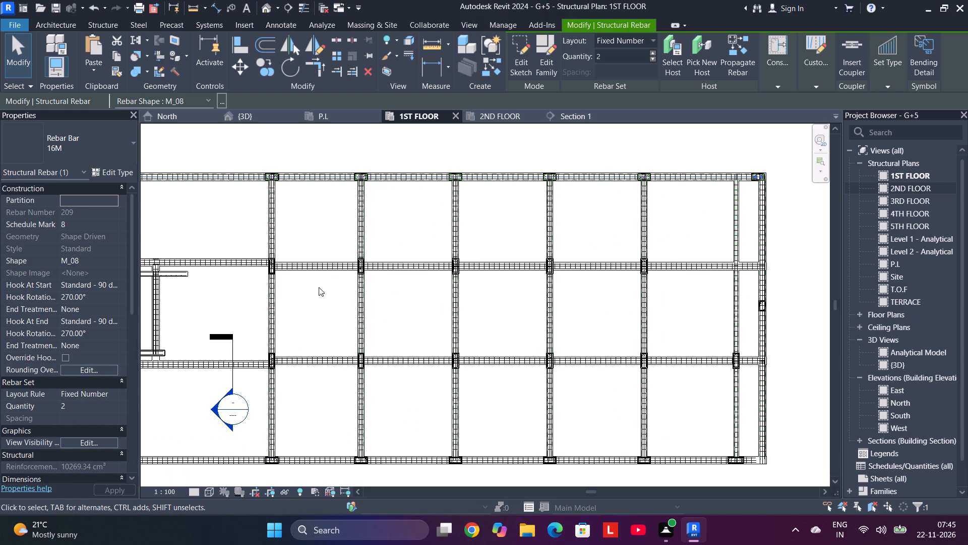
On the 2ND FLOOR plan, nudge both M_02 16M bar sets of the northwest bay's west-edge beam five increments west.
click(511, 114)
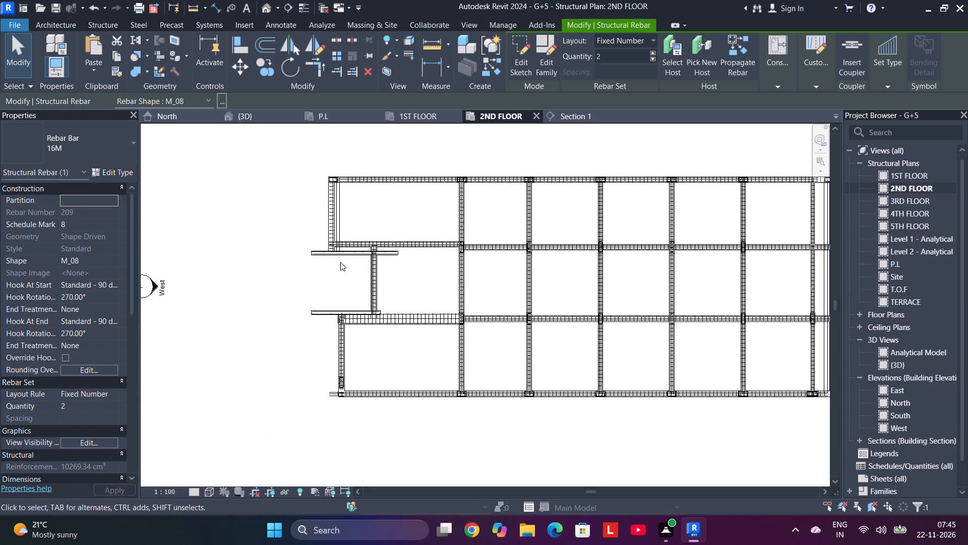
scroll(346, 197, up, 7)
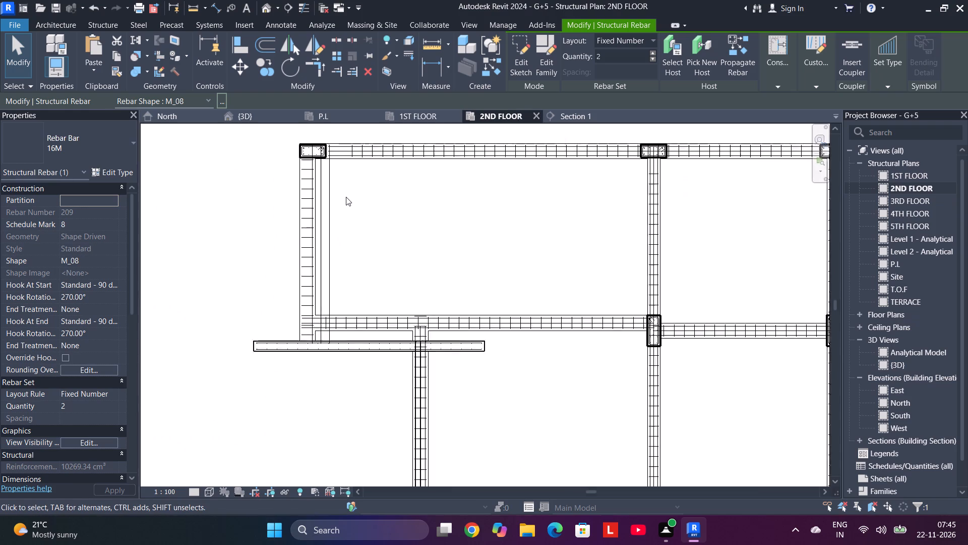
scroll(346, 197, up, 4)
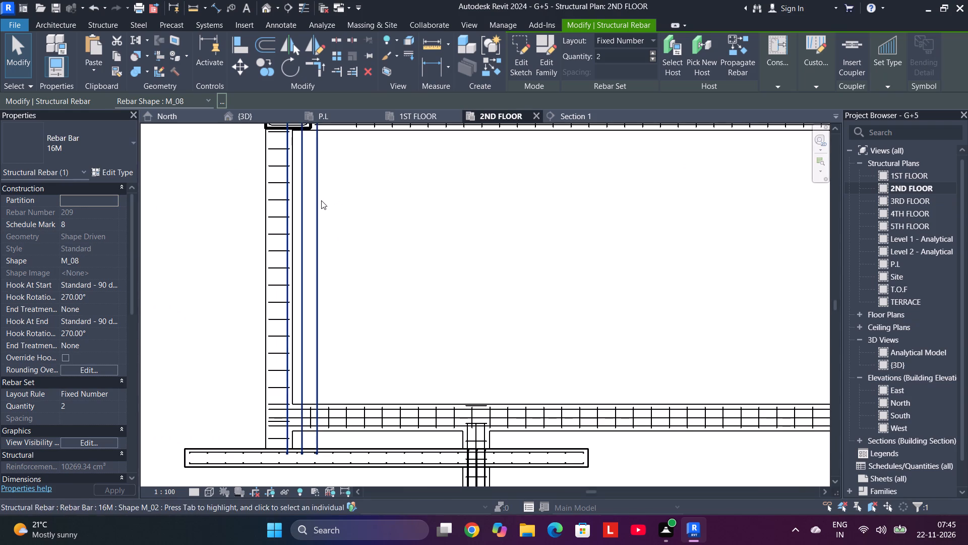
drag(332, 198, 302, 206)
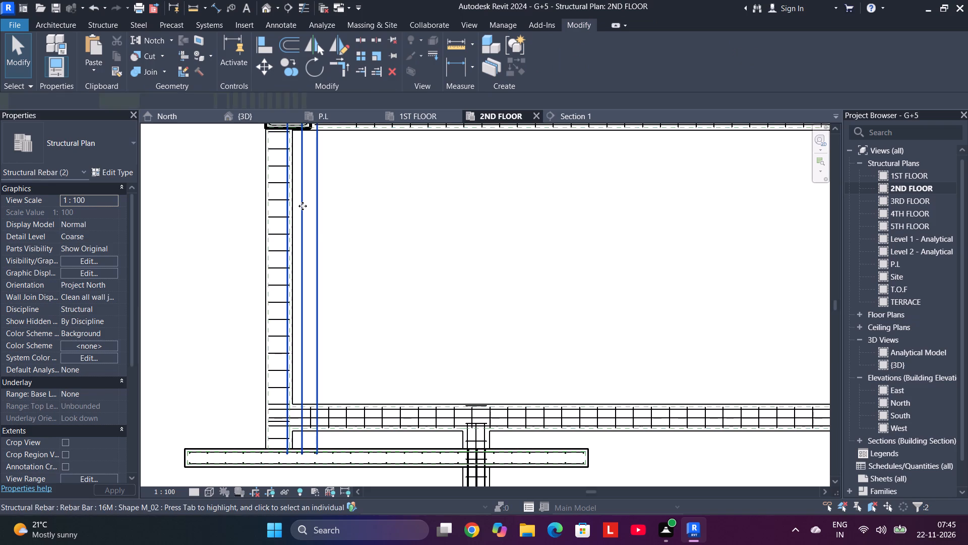
key(Left)
key(Left)
key(Left)
key(Left)
key(Left)
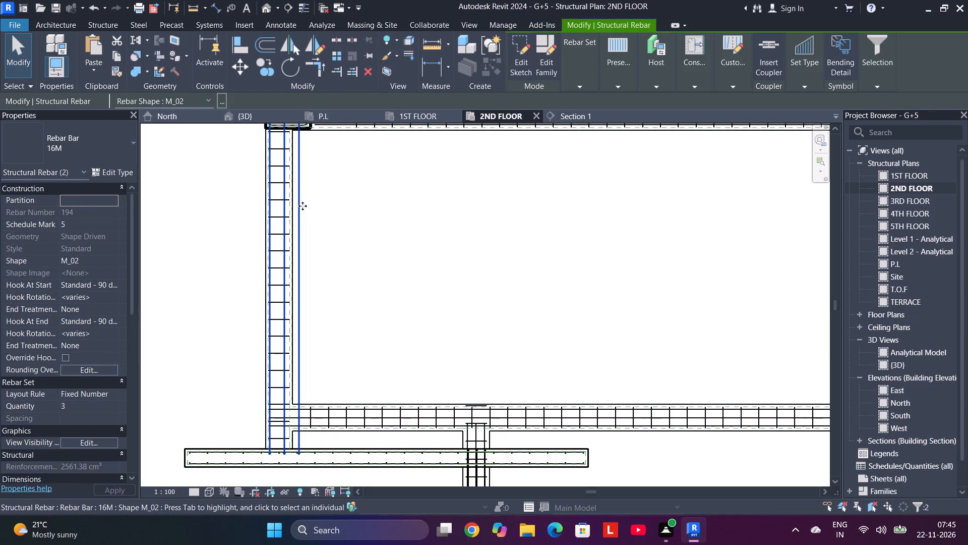
Narrow both three-bar M_02 16M sets so their east bars fit inside the west-edge beam's stirrups.
click(297, 245)
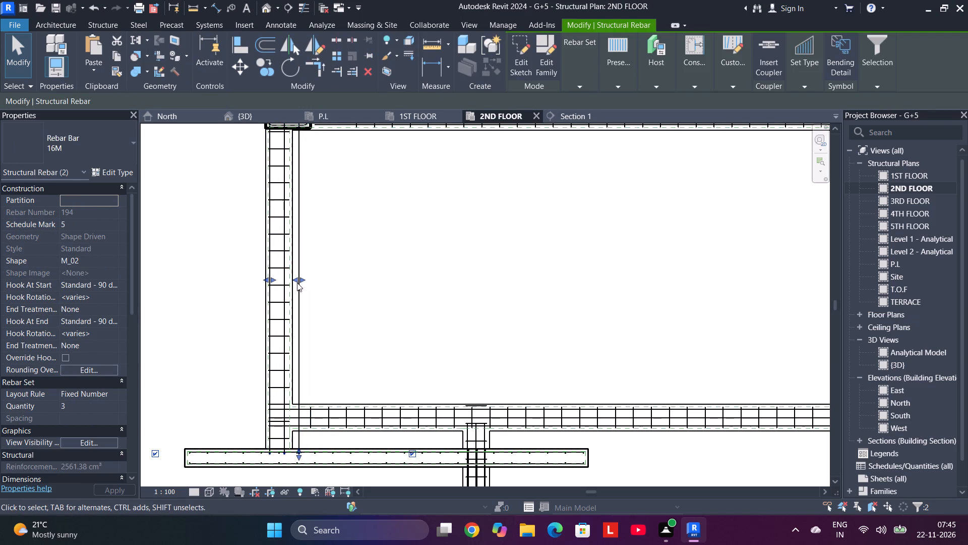
drag(301, 279, 285, 278)
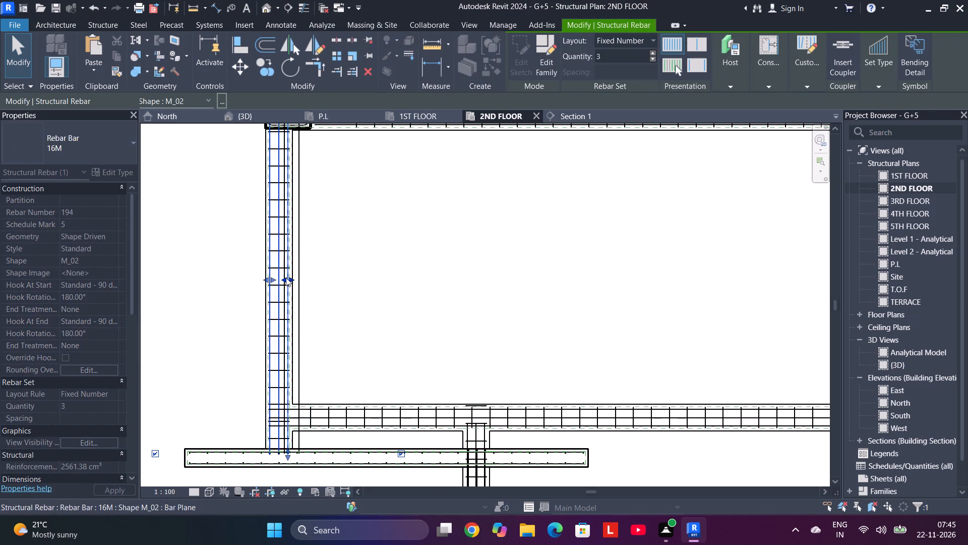
scroll(361, 277, down, 5)
scroll(345, 277, up, 5)
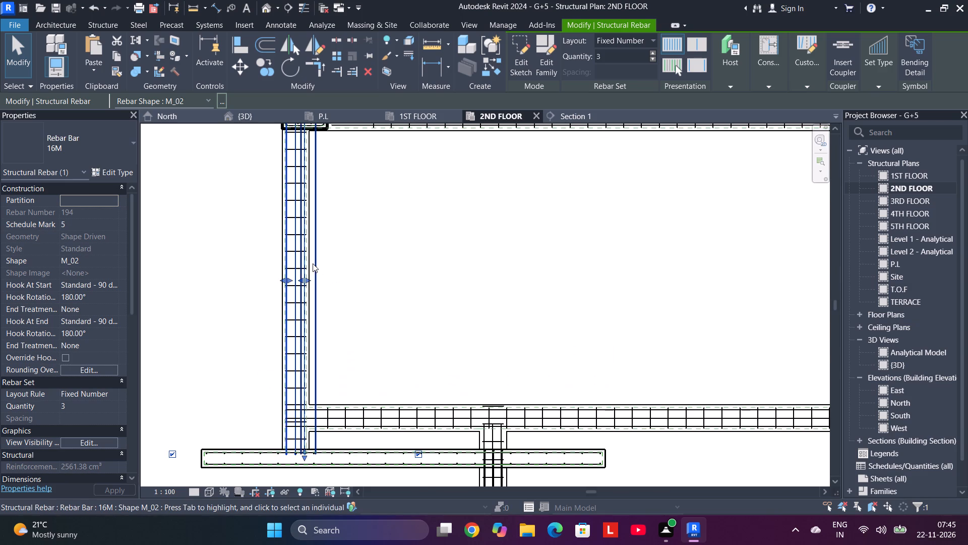
click(313, 263)
drag(319, 281, 301, 281)
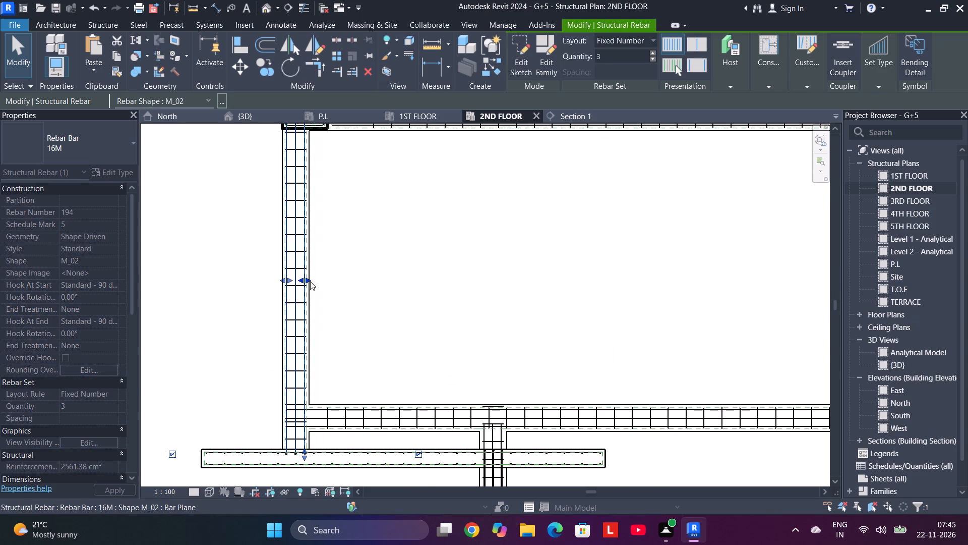
Shorten the west ends of the south-edge beam's three M_08 16M bar sets back into the southwest corner of the 2ND FLOOR.
scroll(312, 281, up, 4)
scroll(353, 307, down, 10)
middle_drag(409, 315, 331, 76)
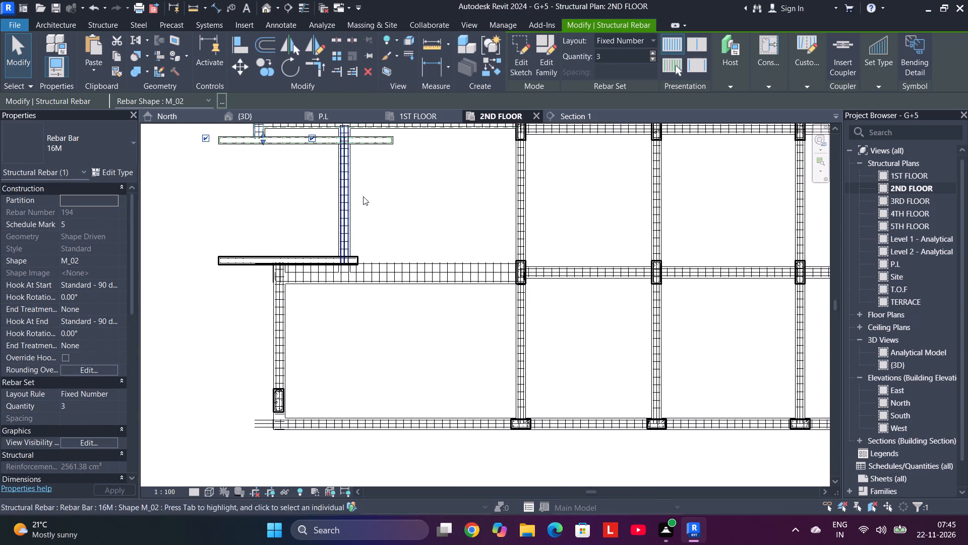
middle_drag(429, 322, 349, 374)
scroll(429, 322, down, 1)
middle_drag(292, 411, 361, 274)
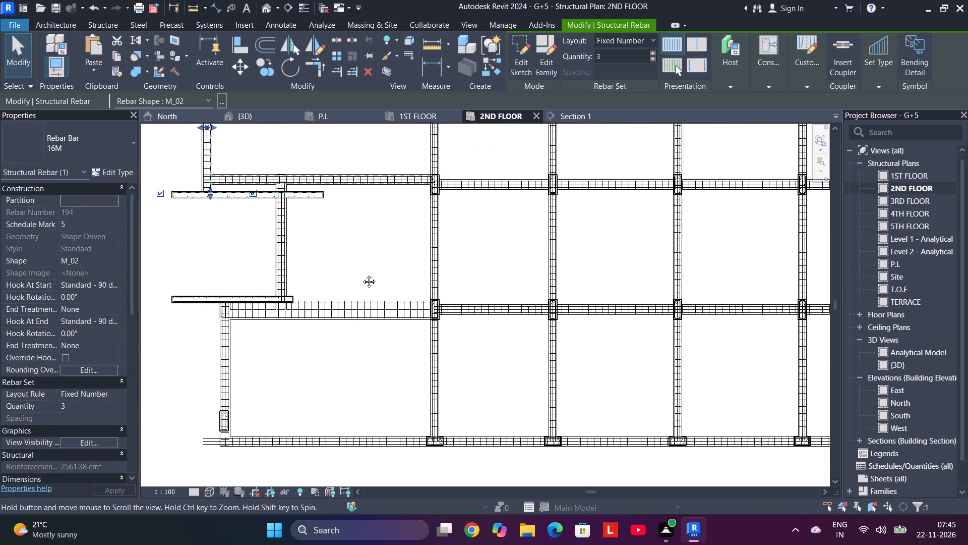
middle_drag(361, 274, 430, 181)
scroll(331, 239, up, 8)
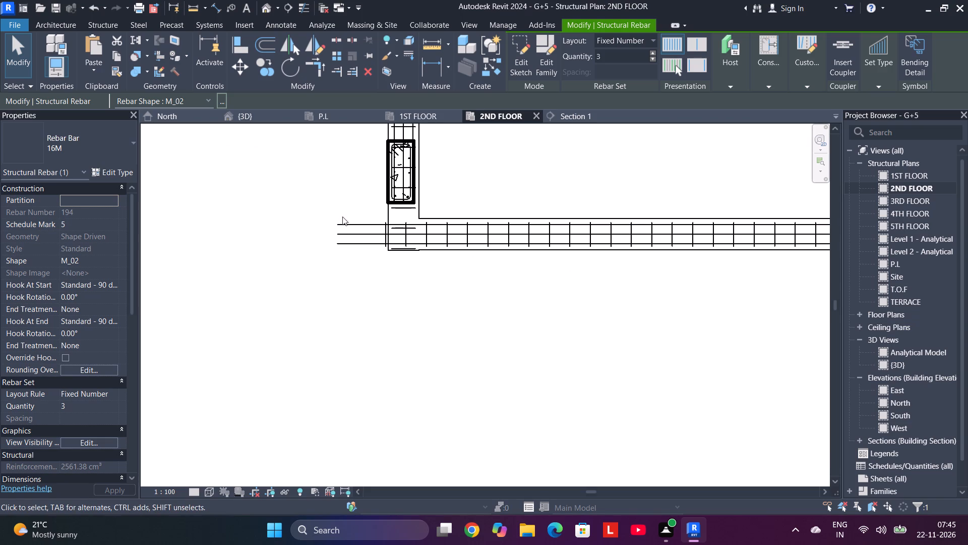
click(335, 226)
drag(336, 226, 406, 231)
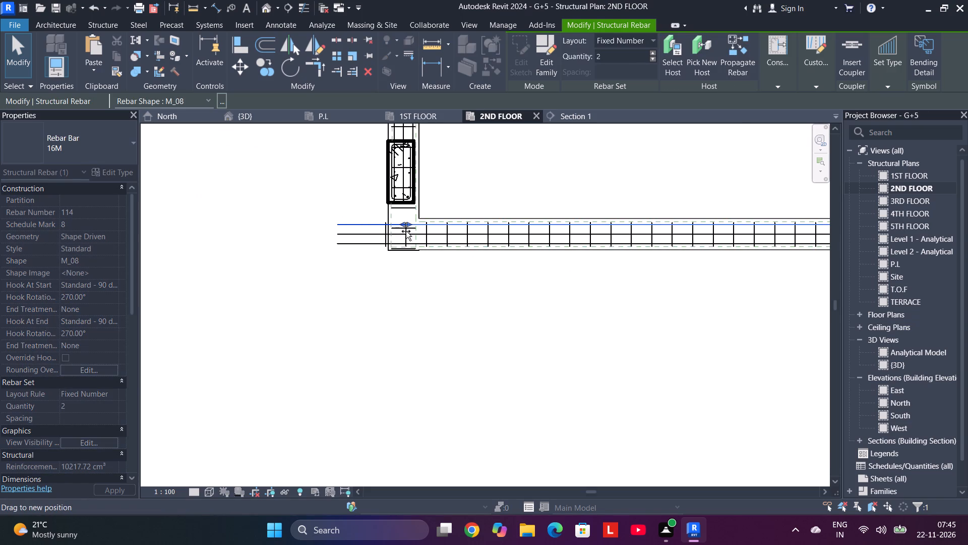
drag(406, 231, 400, 231)
click(343, 235)
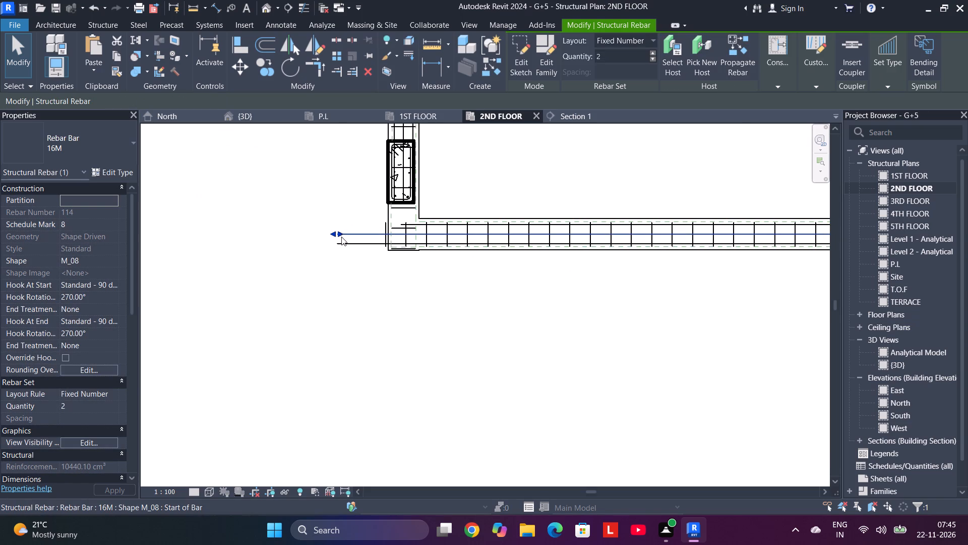
drag(338, 235, 406, 240)
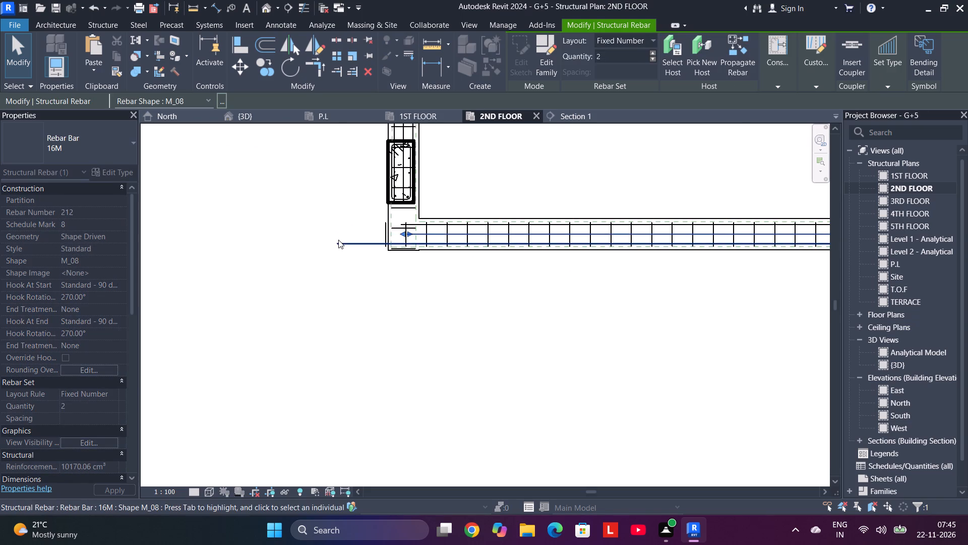
click(338, 240)
drag(338, 240, 403, 247)
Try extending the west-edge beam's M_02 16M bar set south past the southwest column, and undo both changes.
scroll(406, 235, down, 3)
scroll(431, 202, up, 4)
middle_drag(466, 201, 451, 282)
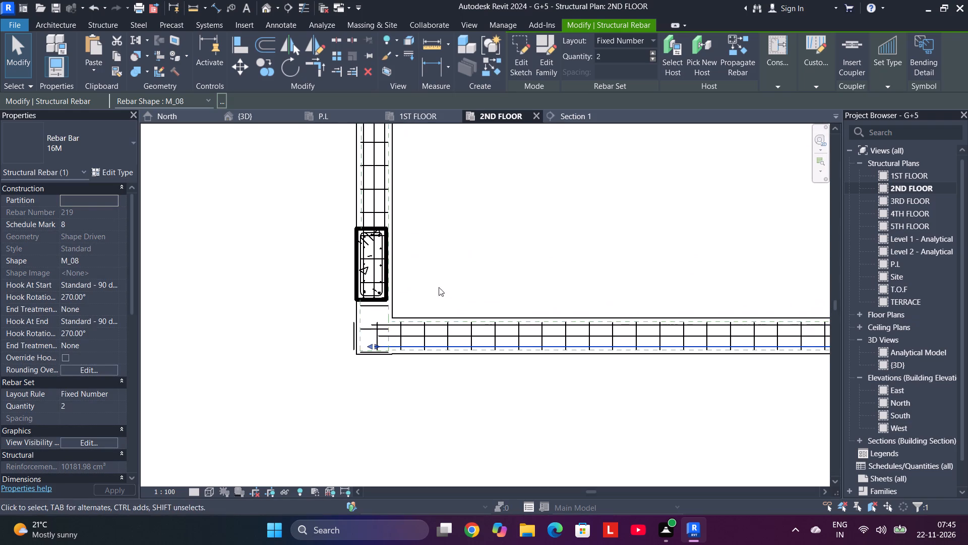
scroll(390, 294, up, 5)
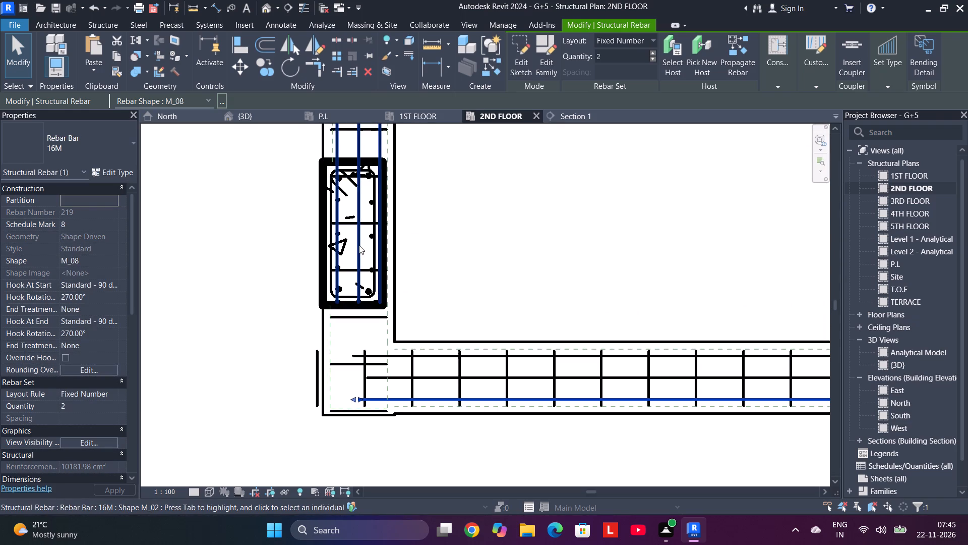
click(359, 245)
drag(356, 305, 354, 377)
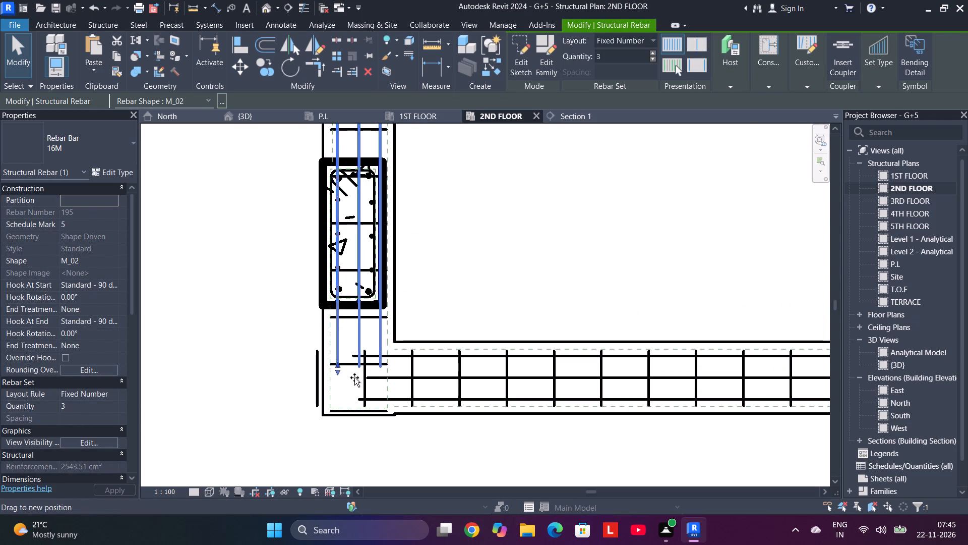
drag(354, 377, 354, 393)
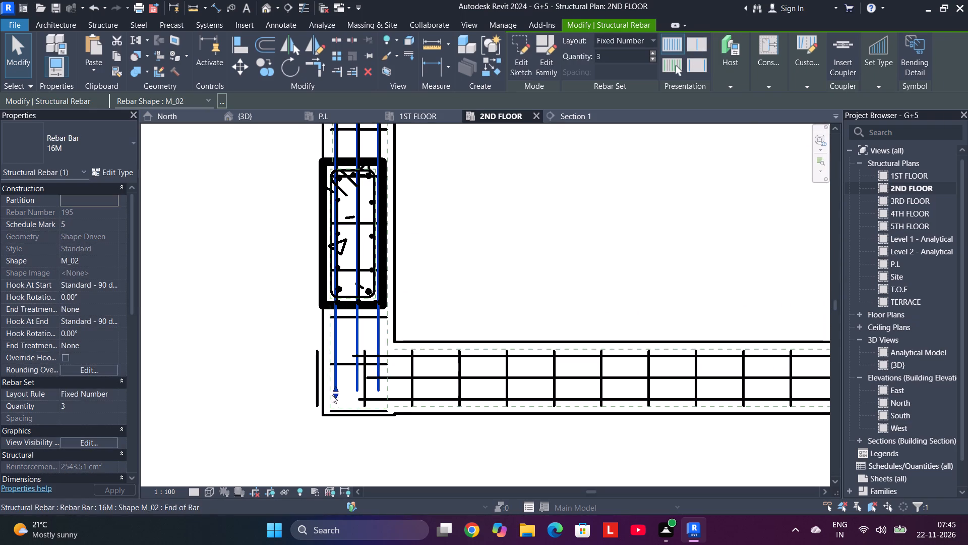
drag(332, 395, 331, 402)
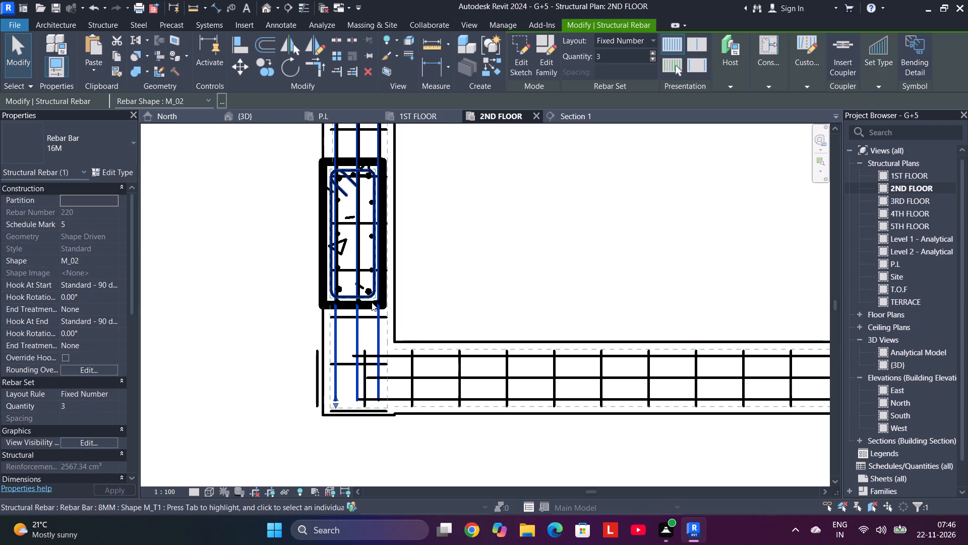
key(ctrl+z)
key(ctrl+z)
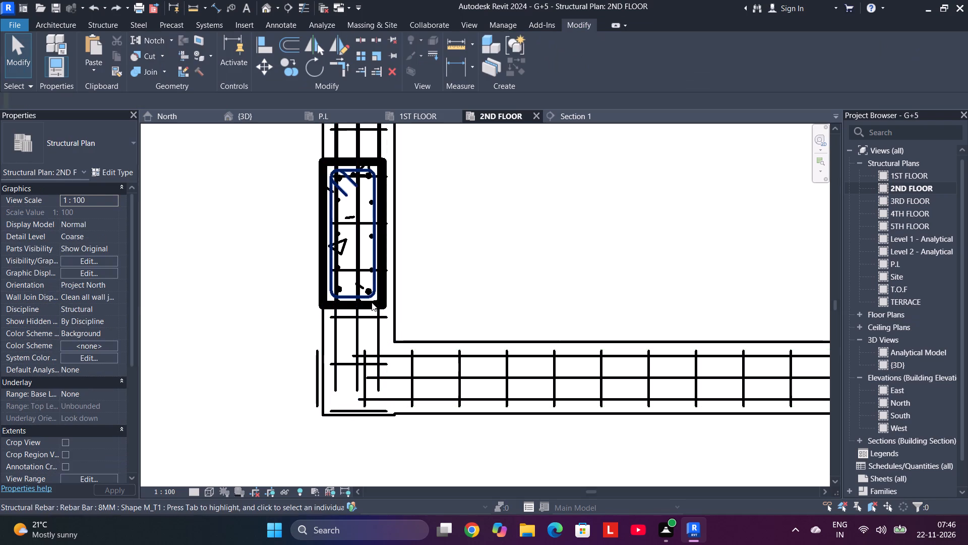
Extend the M_02 16M bar set's south end past the southwest column to the far side of the south-edge beam.
click(361, 146)
drag(336, 309, 334, 370)
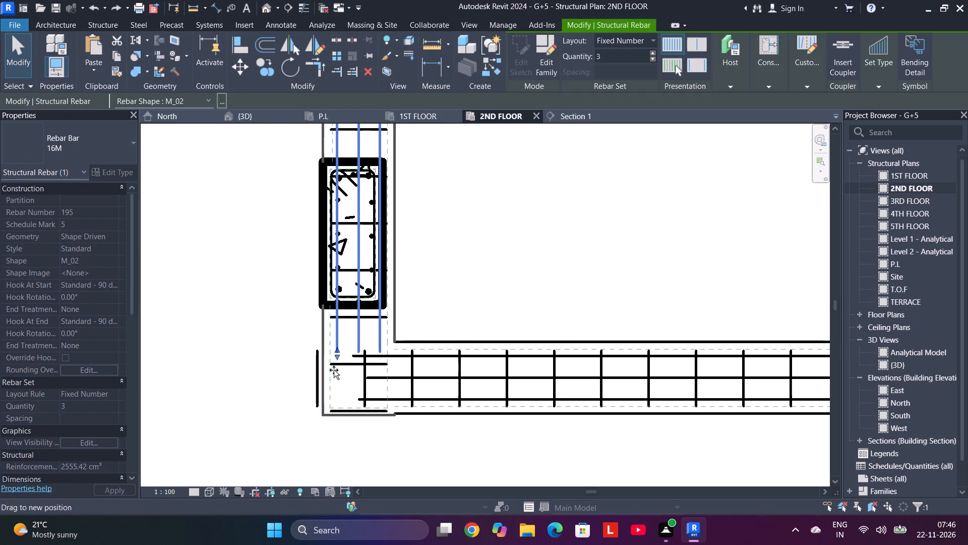
drag(334, 370, 336, 405)
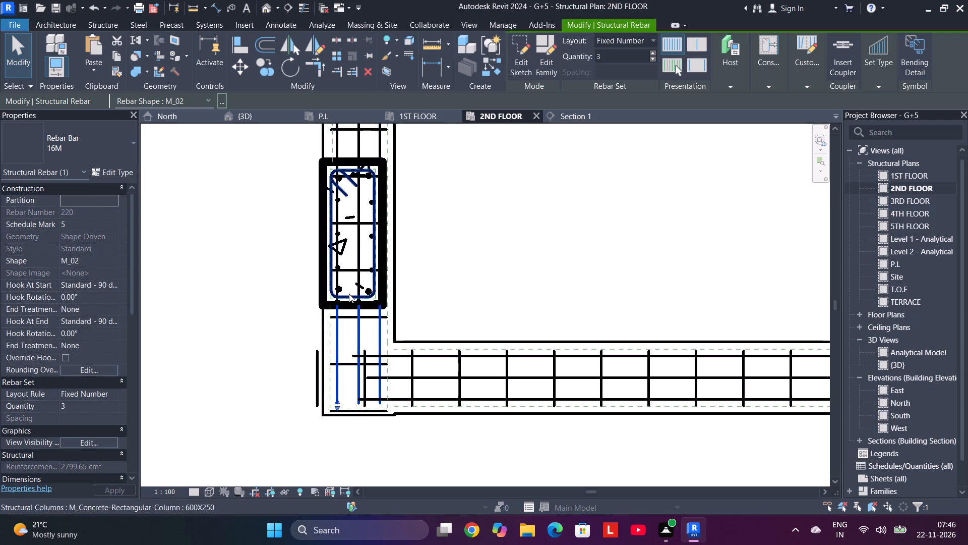
scroll(423, 299, down, 4)
middle_drag(471, 266, 466, 277)
scroll(500, 282, down, 5)
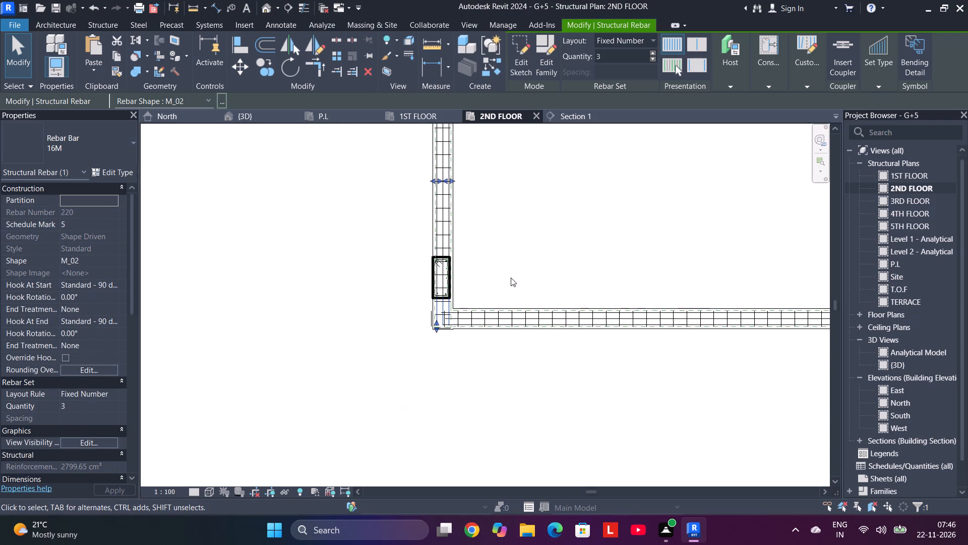
Shift the east-edge beam's three-bar M_02 16M set east and pull in its west bar so the set fits inside the stirrups.
middle_drag(511, 278, 239, 288)
scroll(296, 275, down, 5)
scroll(300, 275, up, 5)
middle_drag(305, 278, 222, 283)
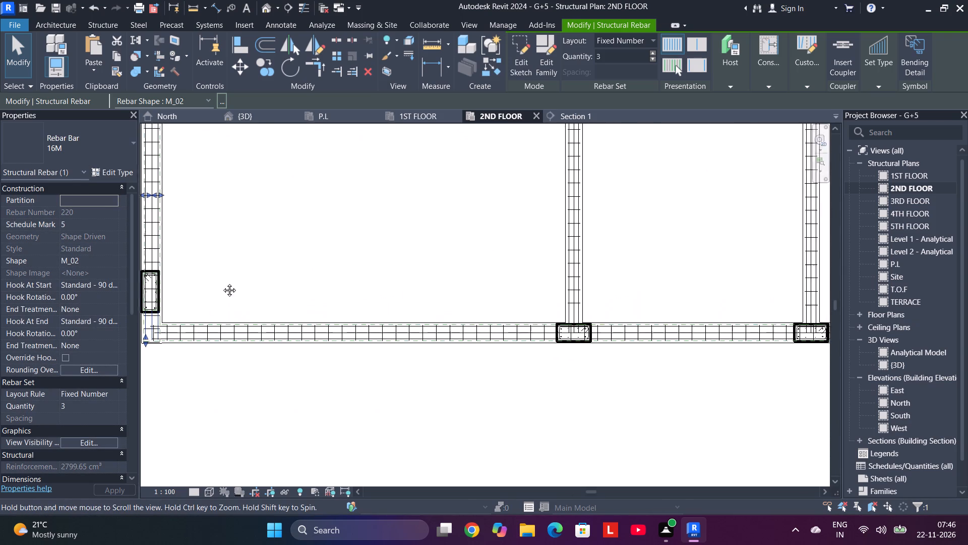
middle_drag(222, 283, 149, 271)
scroll(153, 274, down, 1)
scroll(313, 271, down, 5)
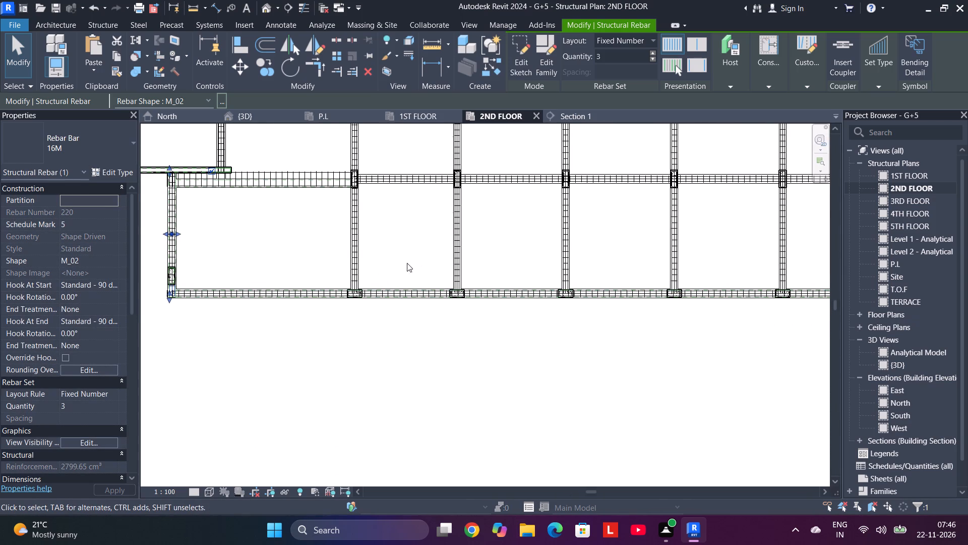
middle_drag(407, 263, 105, 274)
middle_drag(104, 274, 83, 260)
middle_drag(553, 254, 323, 311)
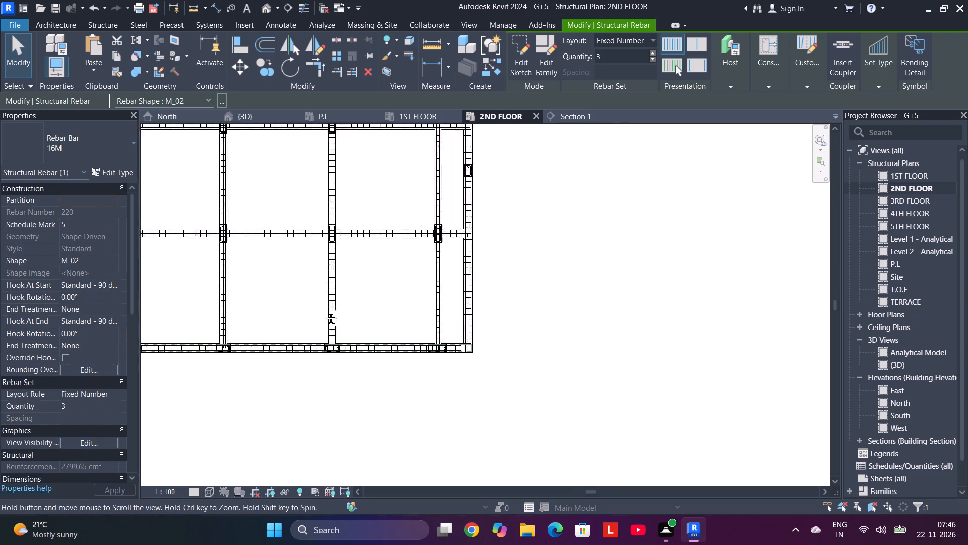
middle_drag(323, 311, 322, 311)
middle_click(322, 311)
scroll(373, 287, up, 7)
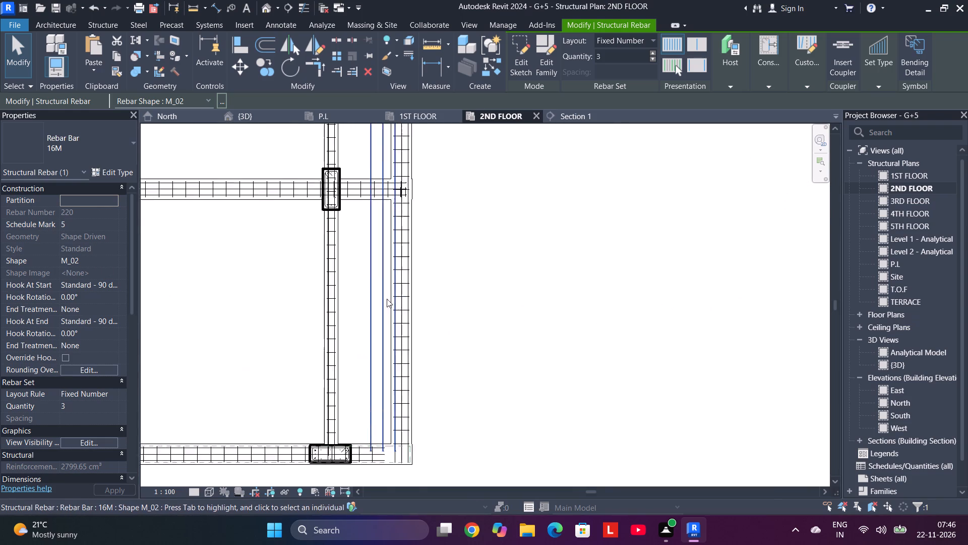
scroll(387, 299, up, 4)
click(378, 293)
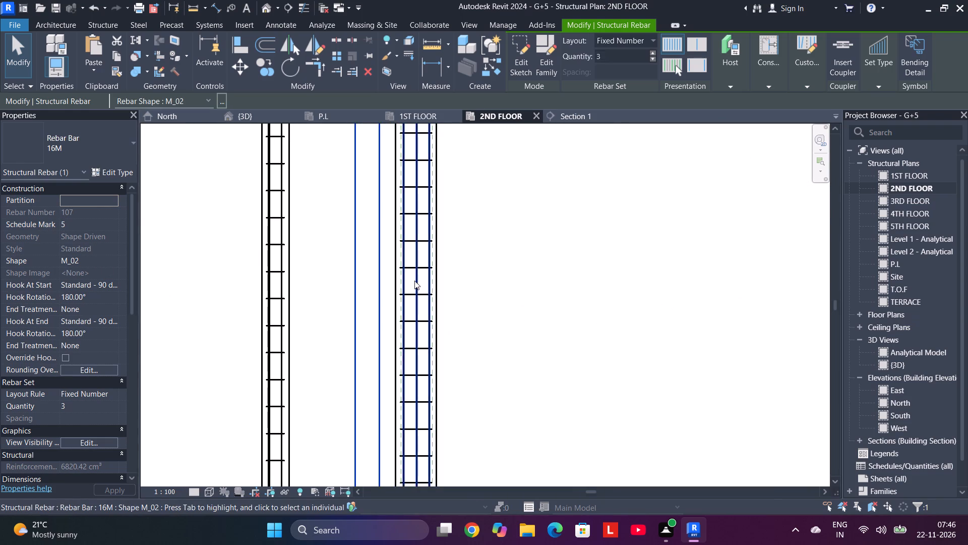
scroll(402, 283, down, 5)
middle_drag(398, 345, 384, 445)
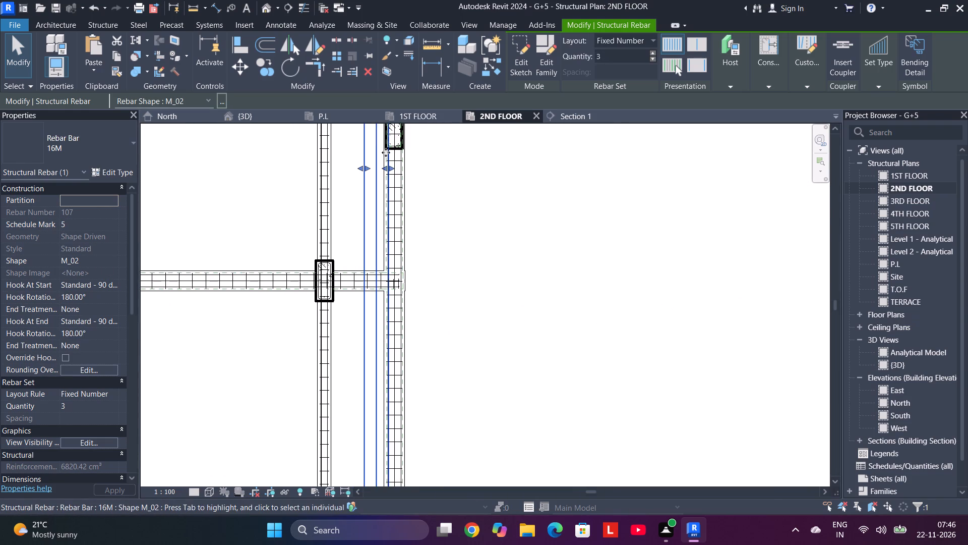
scroll(394, 175, up, 5)
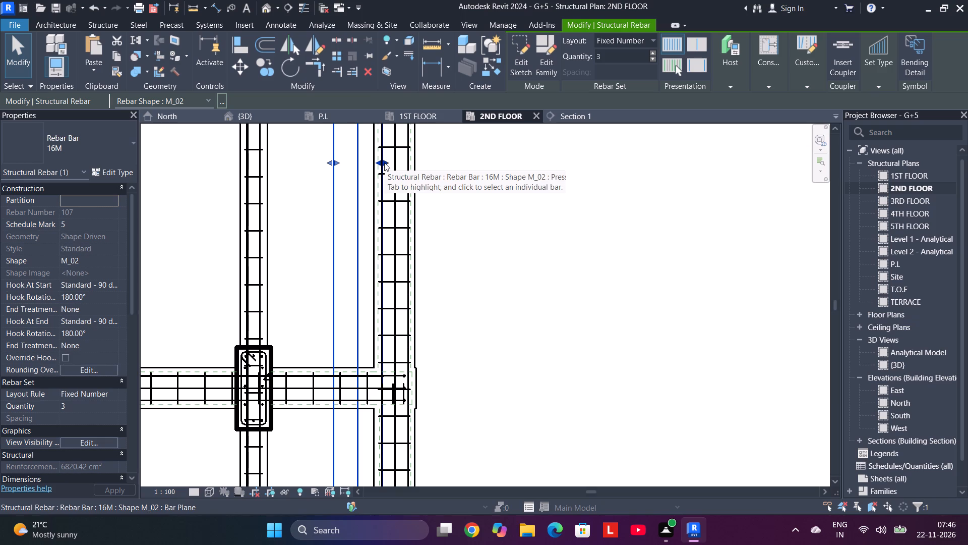
key(Right)
key(Right)
key(Right)
key(Right)
key(Right)
key(Right)
key(Right)
key(Right)
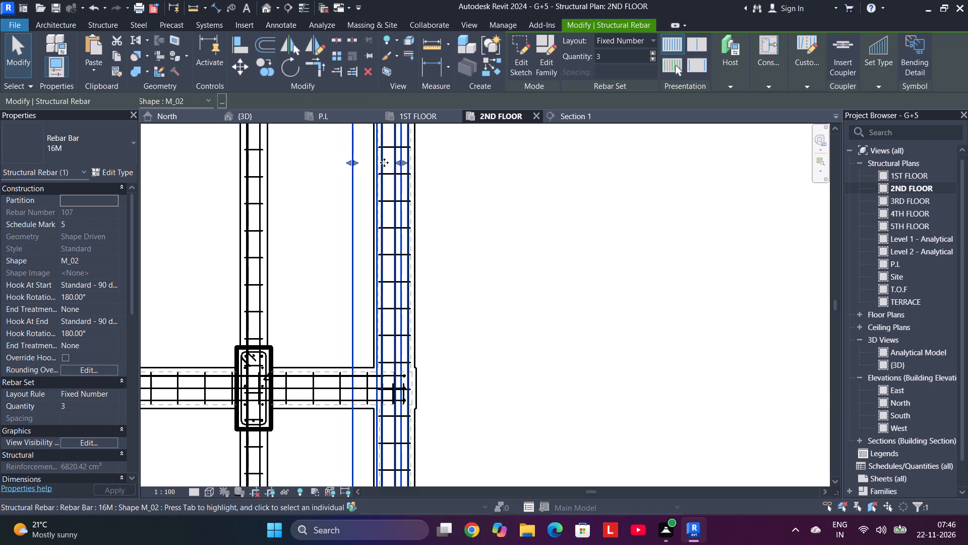
key(Right)
key(Right)
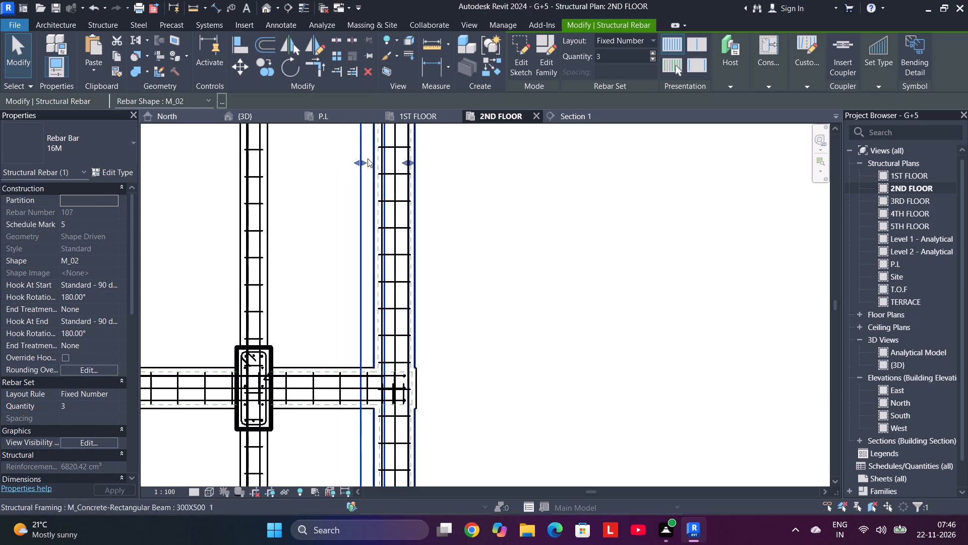
drag(363, 159, 383, 167)
Extend the east ends of the north-edge beam's three M_08 16M bar sets into the northeast corner column.
scroll(383, 167, down, 10)
middle_drag(419, 158, 418, 402)
middle_click(418, 403)
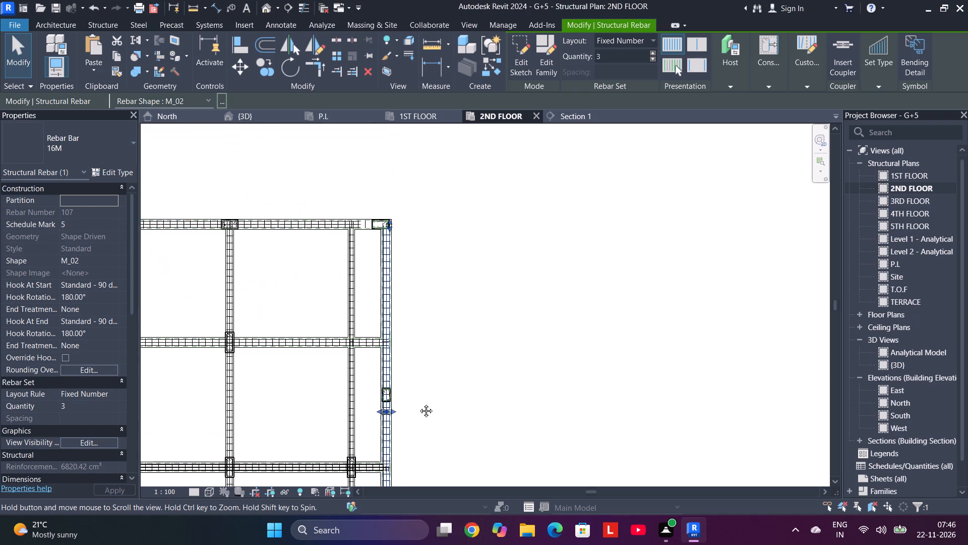
scroll(368, 230, up, 11)
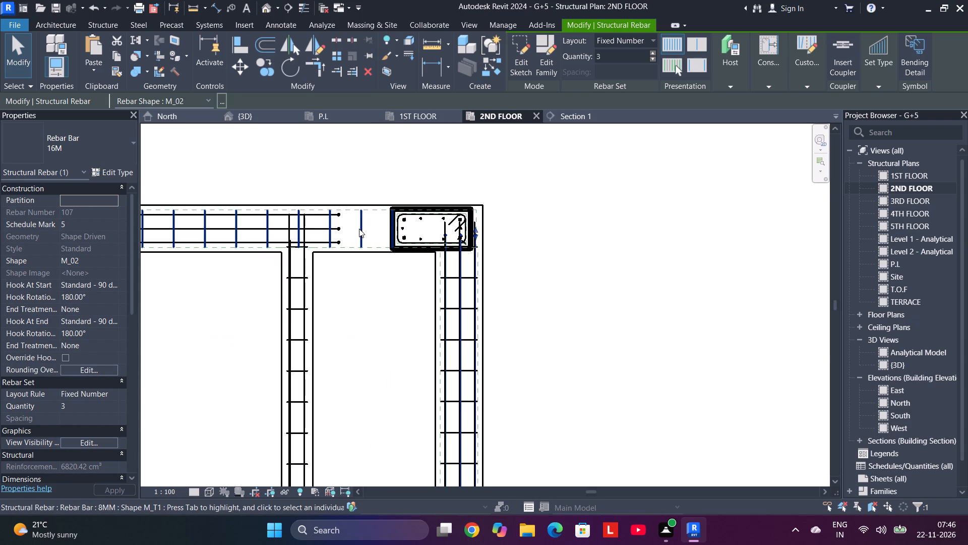
click(360, 228)
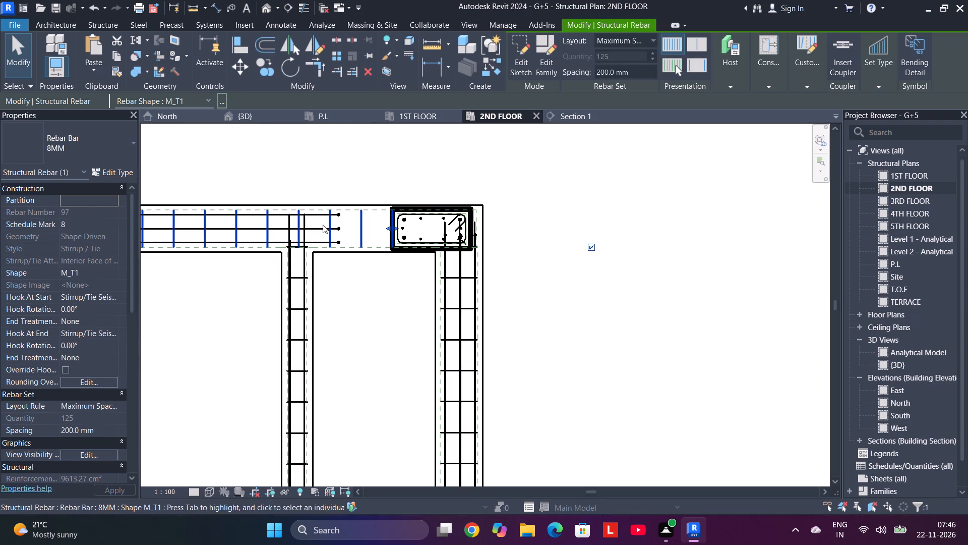
click(341, 216)
drag(343, 211, 422, 222)
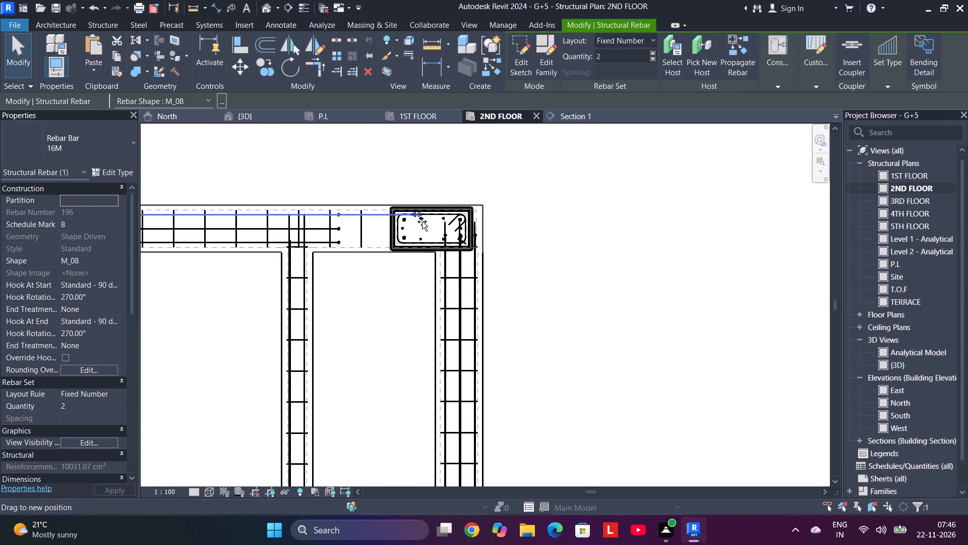
drag(422, 222, 410, 223)
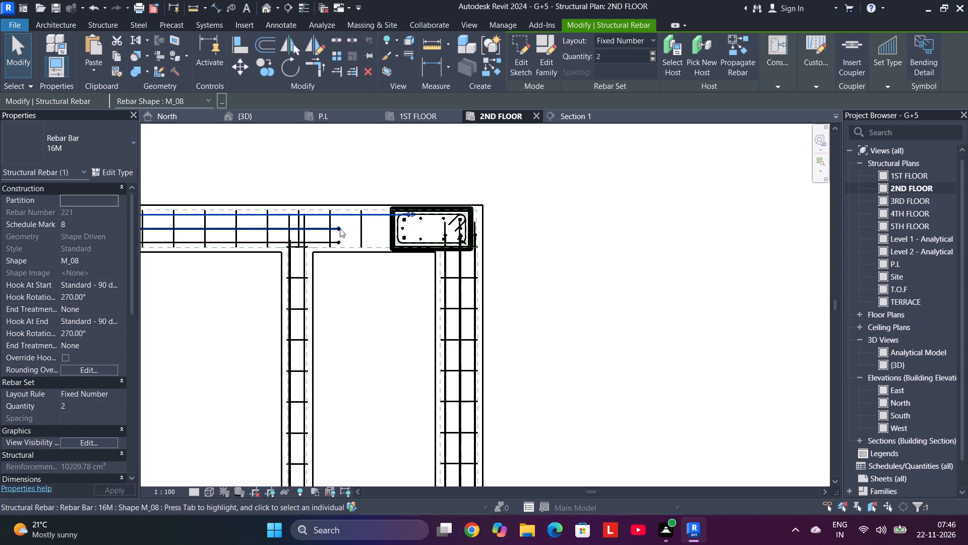
click(340, 229)
drag(341, 229, 410, 231)
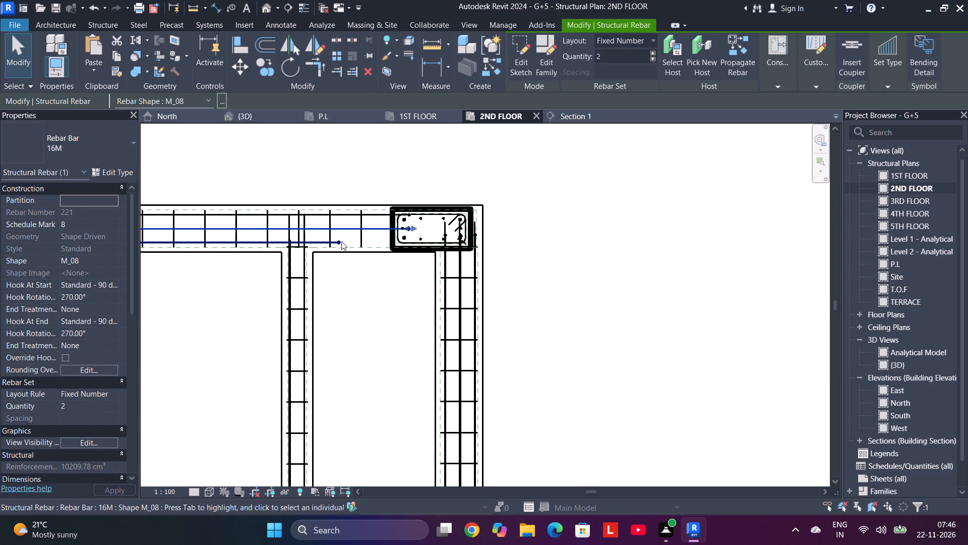
click(338, 242)
drag(339, 242, 423, 238)
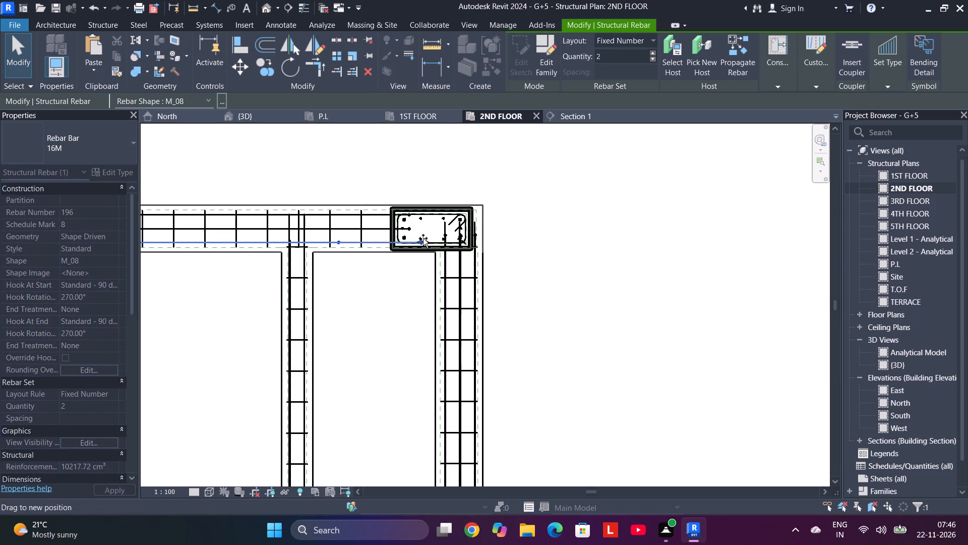
drag(423, 238, 424, 238)
Extend the east ends of the south-edge beam's three M_08 16M bar sets into the southeast corner, among the east-edge beam's bars.
scroll(410, 263, down, 6)
middle_drag(401, 308, 356, 33)
scroll(356, 34, up, 1)
scroll(398, 355, down, 2)
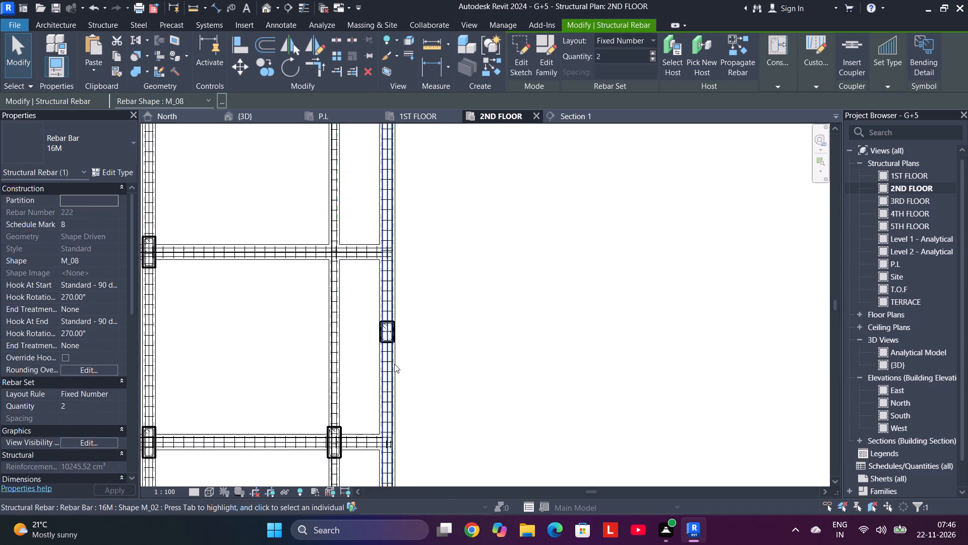
middle_drag(391, 356, 432, 359)
scroll(306, 271, up, 6)
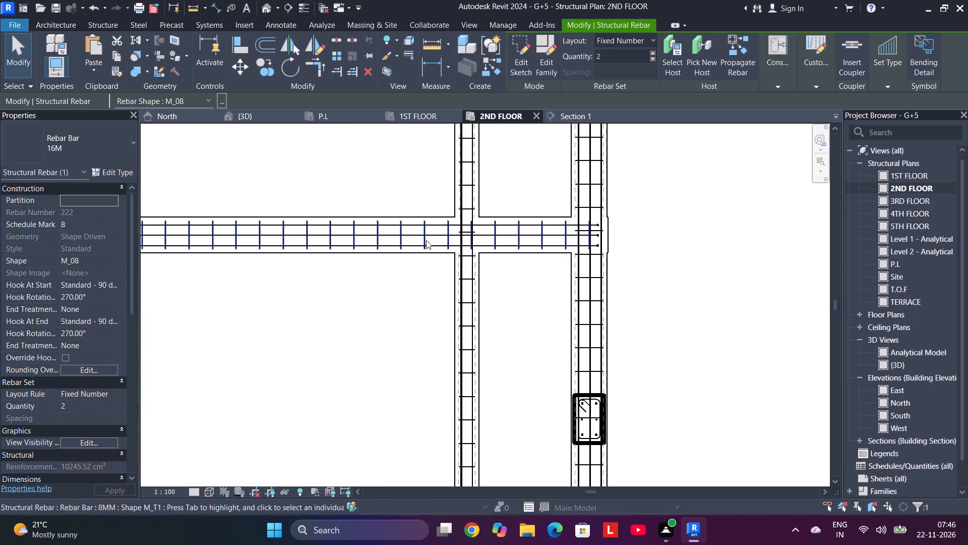
scroll(446, 279, down, 4)
middle_drag(427, 329, 326, 65)
middle_drag(351, 280, 332, 108)
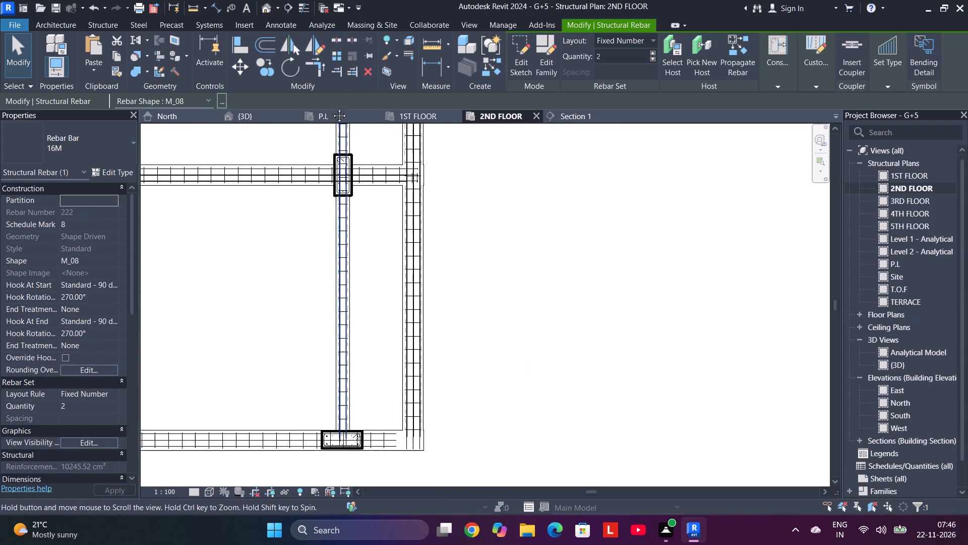
middle_drag(332, 108, 331, 85)
scroll(355, 328, up, 6)
scroll(436, 305, up, 4)
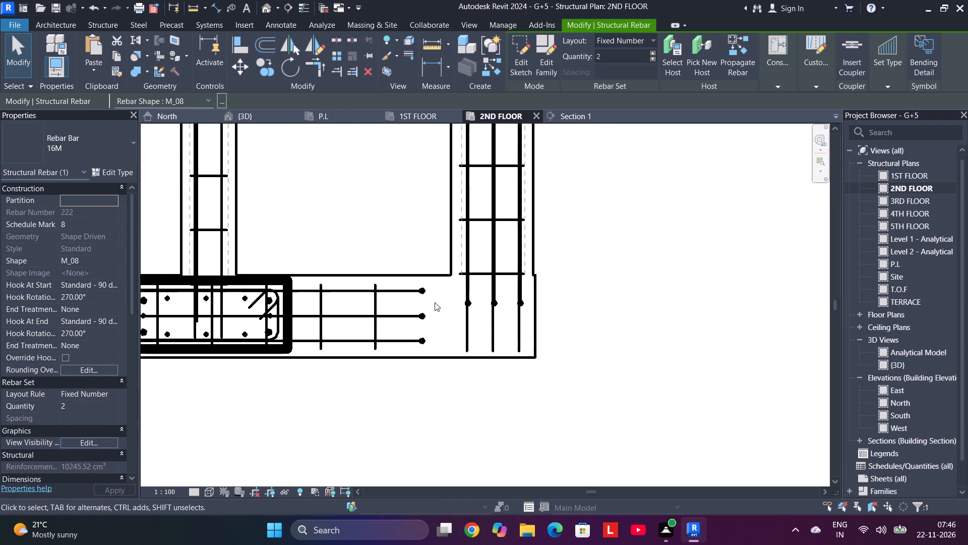
click(421, 294)
drag(421, 291, 478, 303)
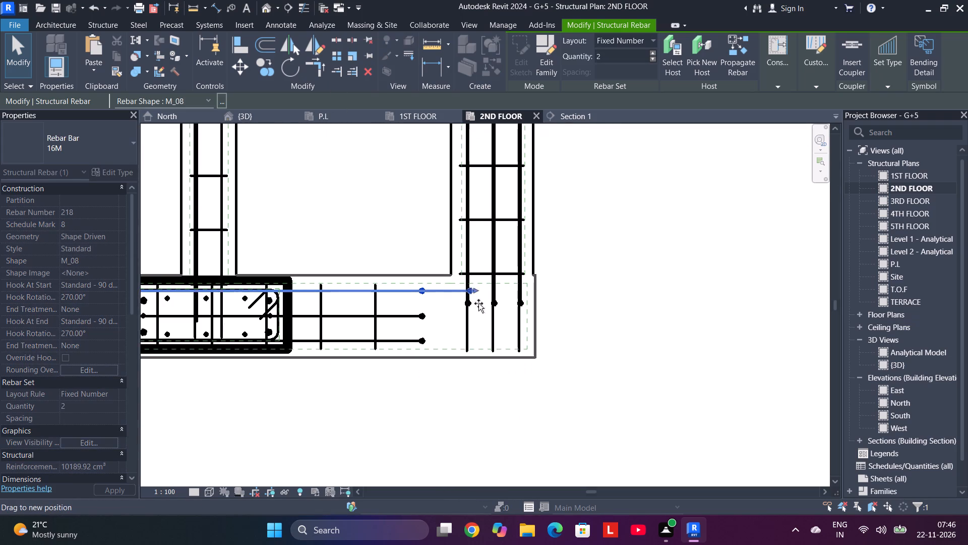
drag(478, 303, 486, 300)
click(418, 311)
drag(426, 313, 470, 316)
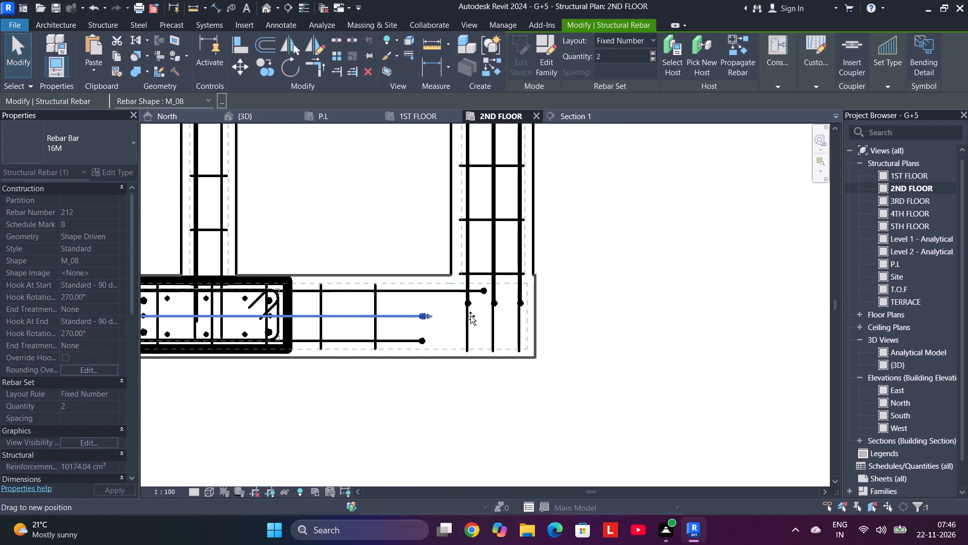
drag(470, 316, 505, 317)
click(416, 340)
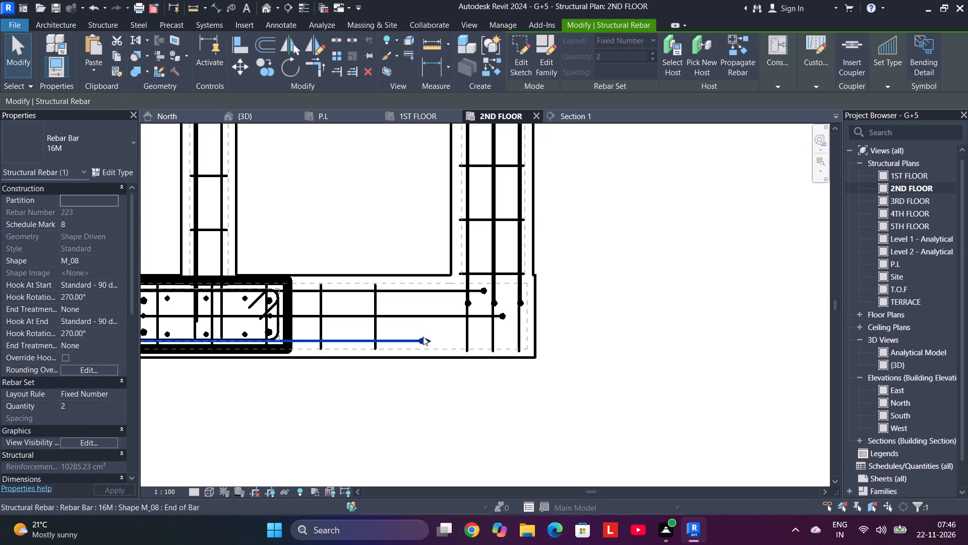
drag(423, 337, 477, 335)
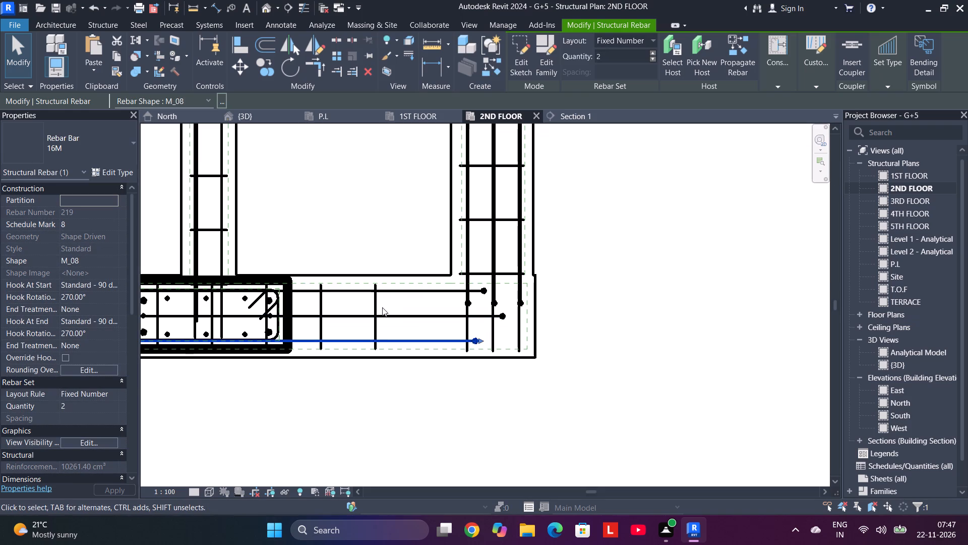
Extend the south-edge beam's 8MM M_T1 stirrup set east to the inner face of the east-edge beam.
middle_drag(291, 309, 398, 285)
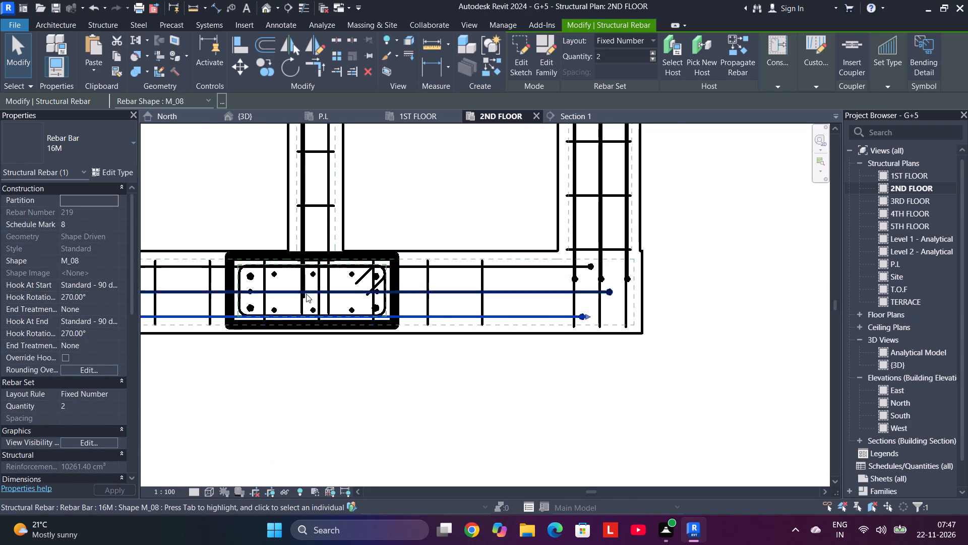
scroll(303, 293, up, 5)
scroll(303, 293, down, 6)
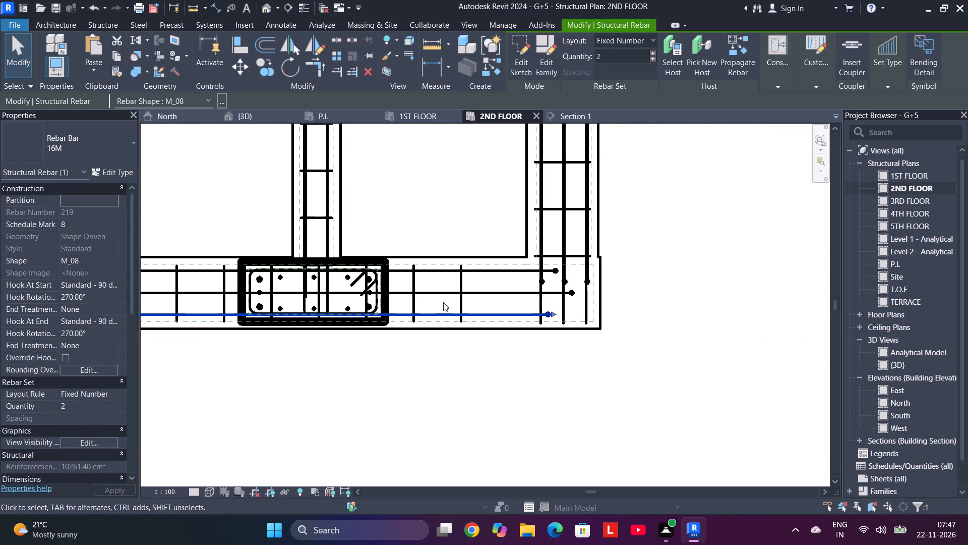
click(460, 280)
drag(466, 295, 532, 291)
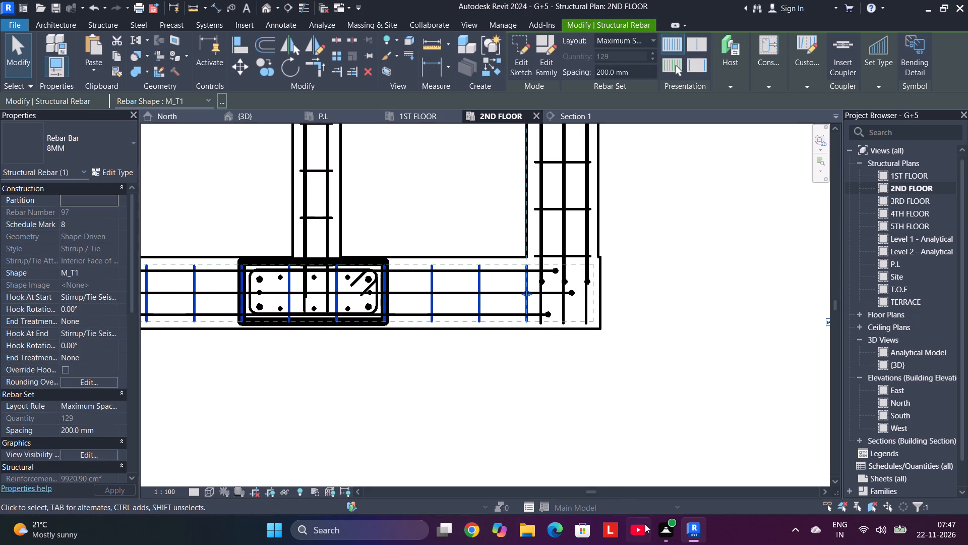